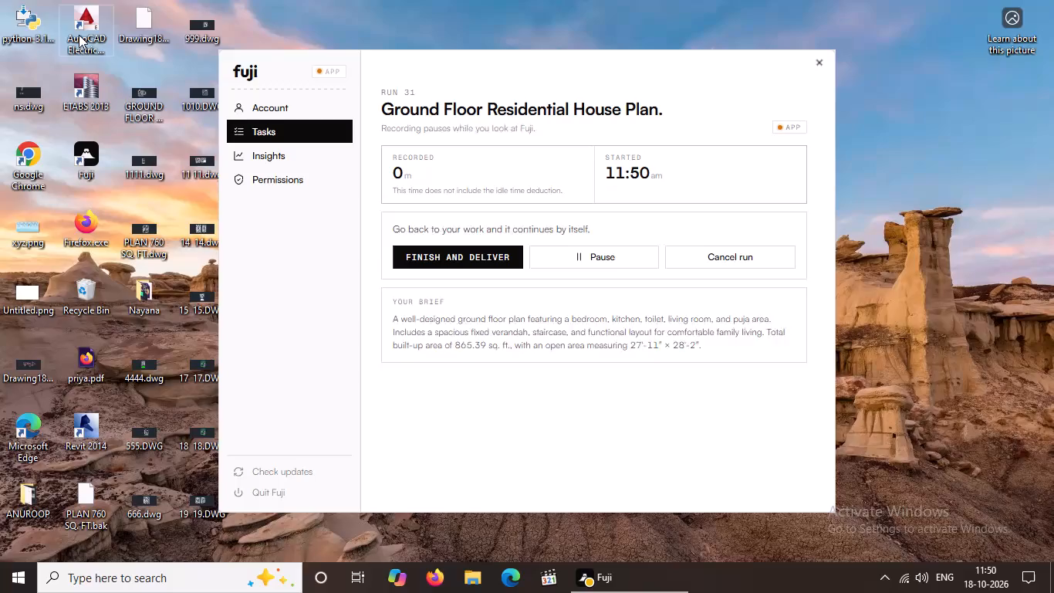
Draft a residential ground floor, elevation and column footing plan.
Launch AutoCAD Electrical 2015 from the desktop.
{"action": "left_click", "coordinate": [79, 35]}
{"action": "left_click_drag", "start_coordinate": [79, 35], "coordinate": [80, 48]}
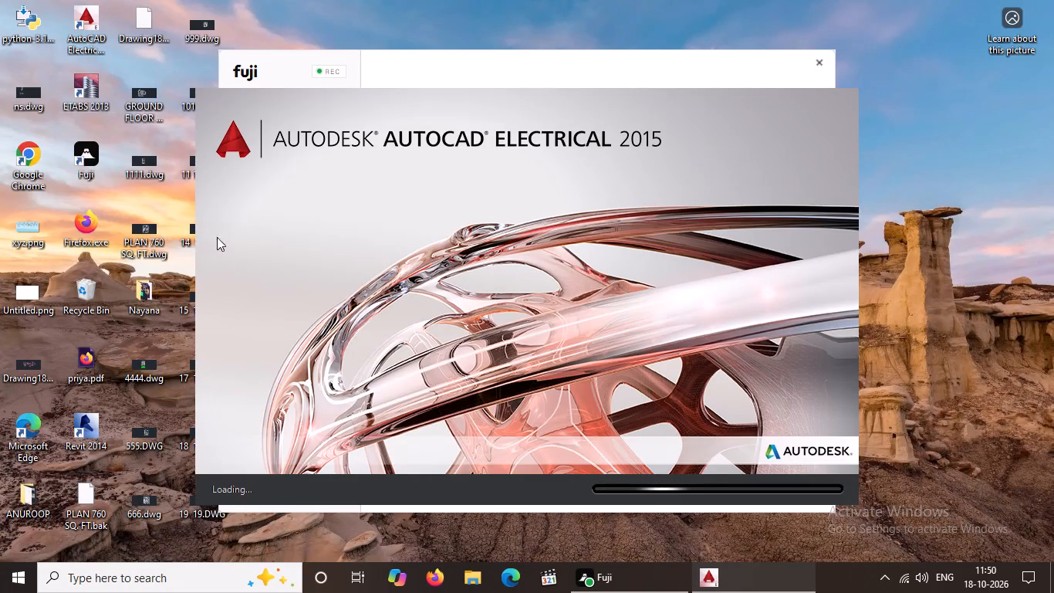
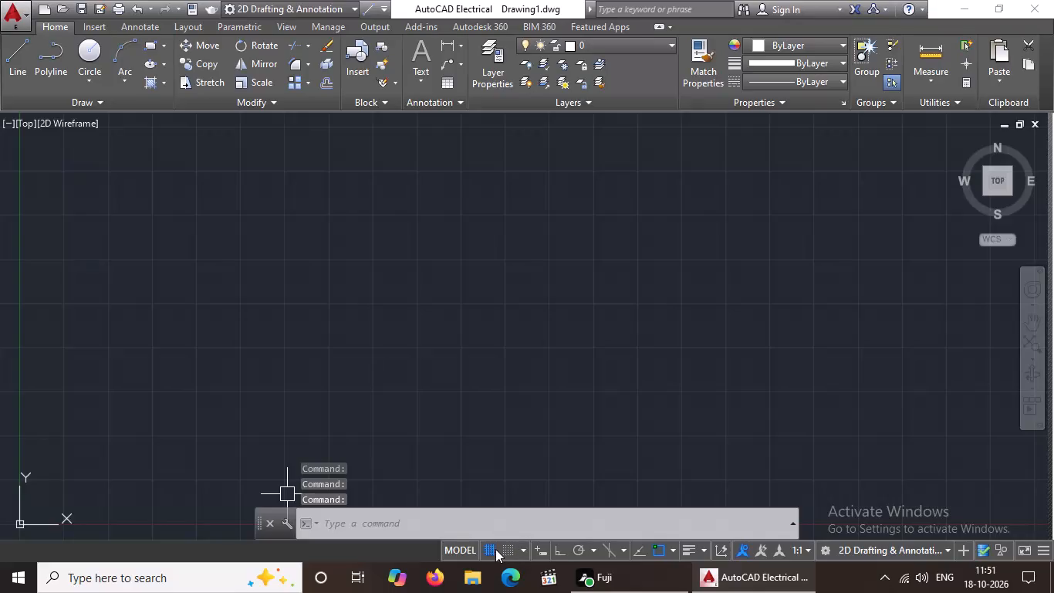
Turn off the grid display and turn on Ortho mode.
{"action": "left_click", "coordinate": [495, 549]}
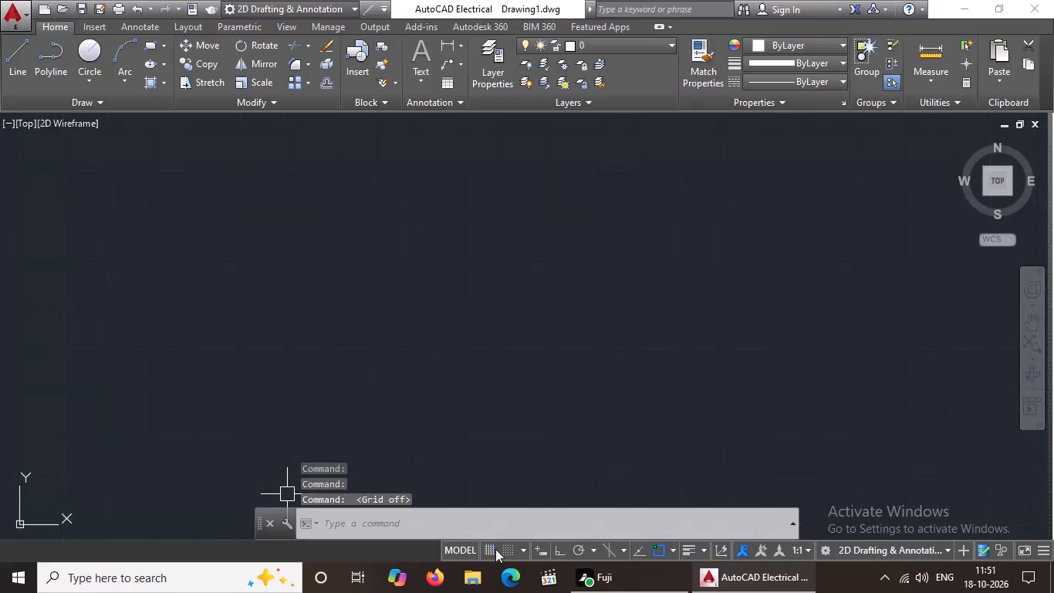
{"action": "left_click", "coordinate": [566, 554]}
Turn on log file recording for the drawing session with the LOGFILEON command.
{"action": "left_click", "coordinate": [432, 511]}
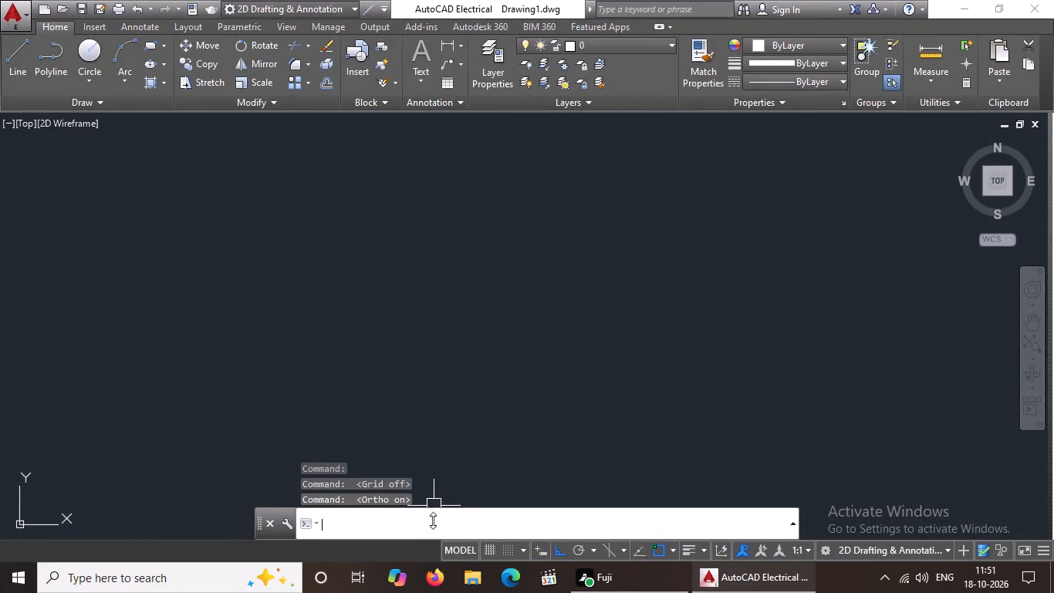
{"action": "type", "text": "lo"}
{"action": "type", "text": "gfile"}
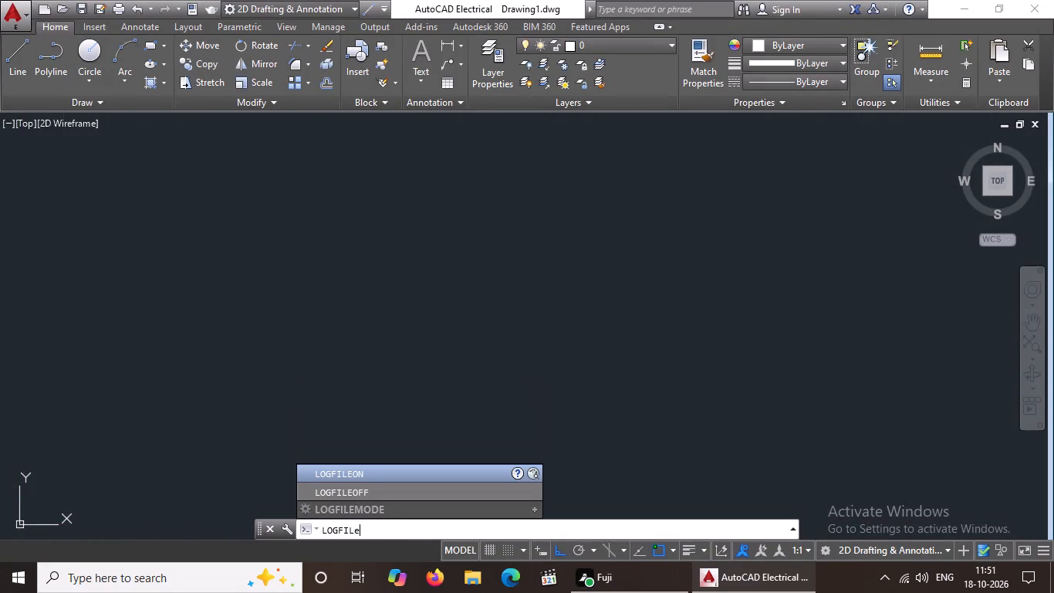
{"action": "type", "text": "on"}
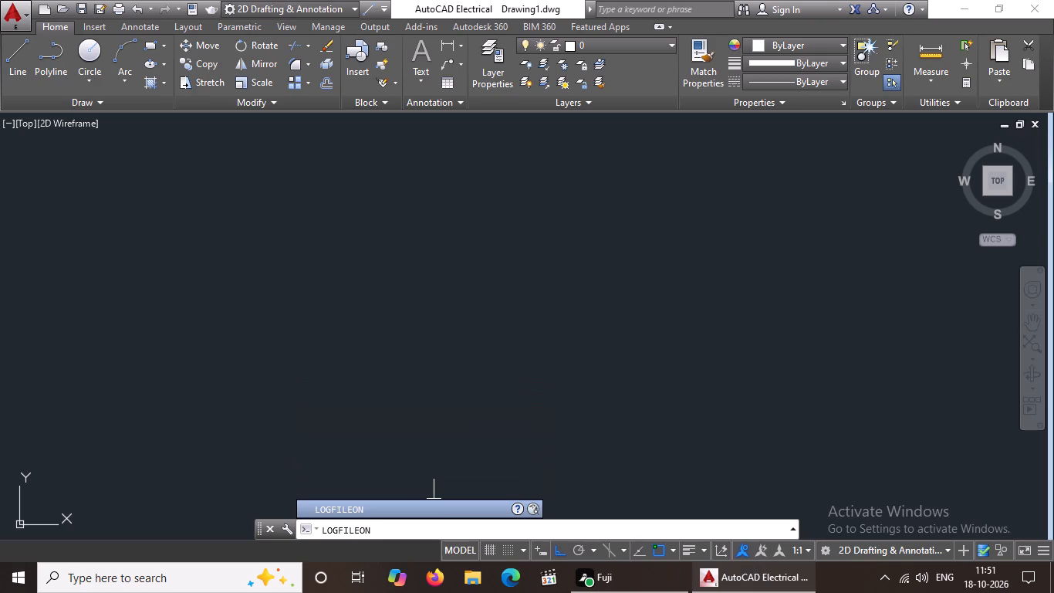
{"action": "left_click", "coordinate": [435, 509]}
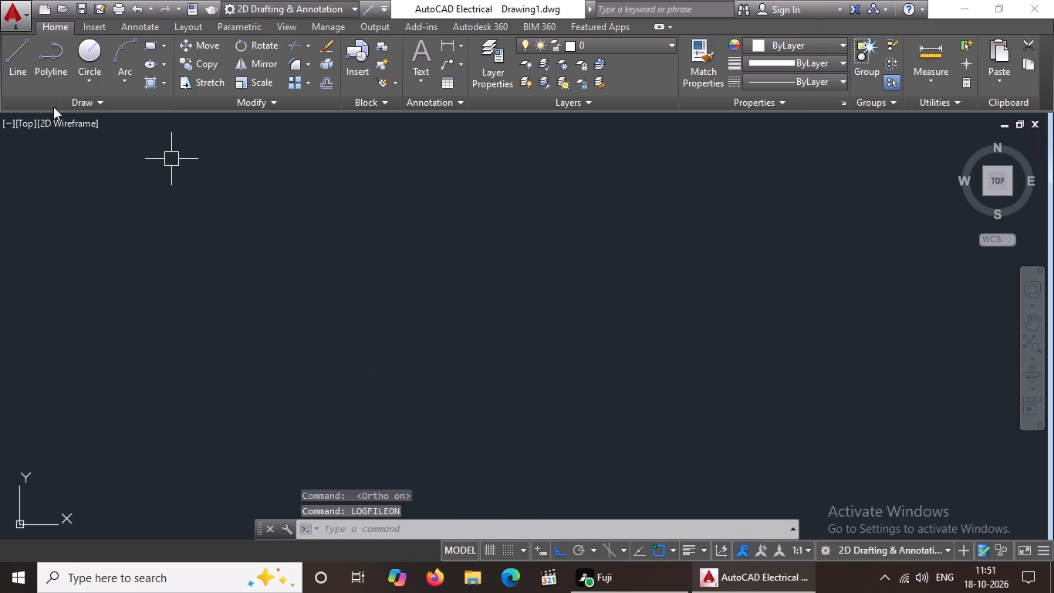
{"action": "left_click_drag", "start_coordinate": [16, 49], "coordinate": [19, 56]}
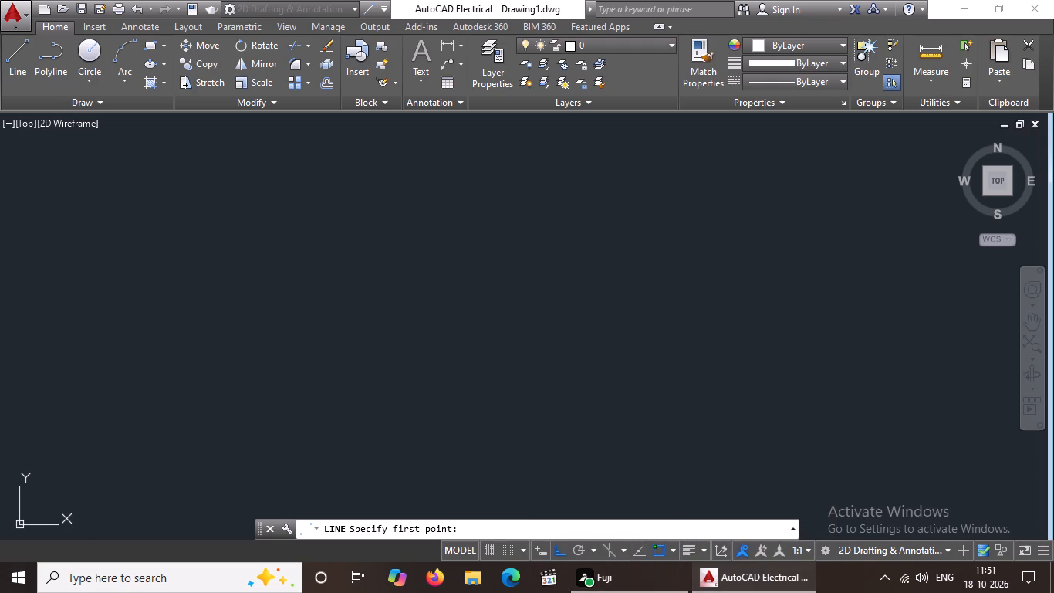
{"action": "key", "text": "Escape"}
Configure the drawing units to Architectural length with 0'-0 1/2" precision and Inches as the insertion scale.
{"action": "type", "text": "un"}
{"action": "key", "text": "space"}
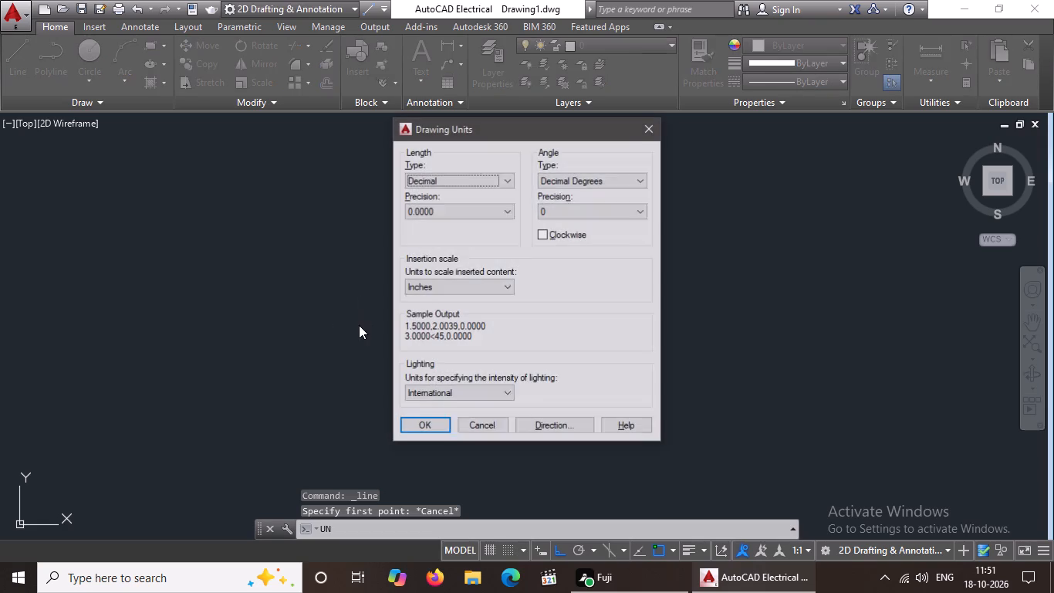
{"action": "left_click", "coordinate": [506, 179]}
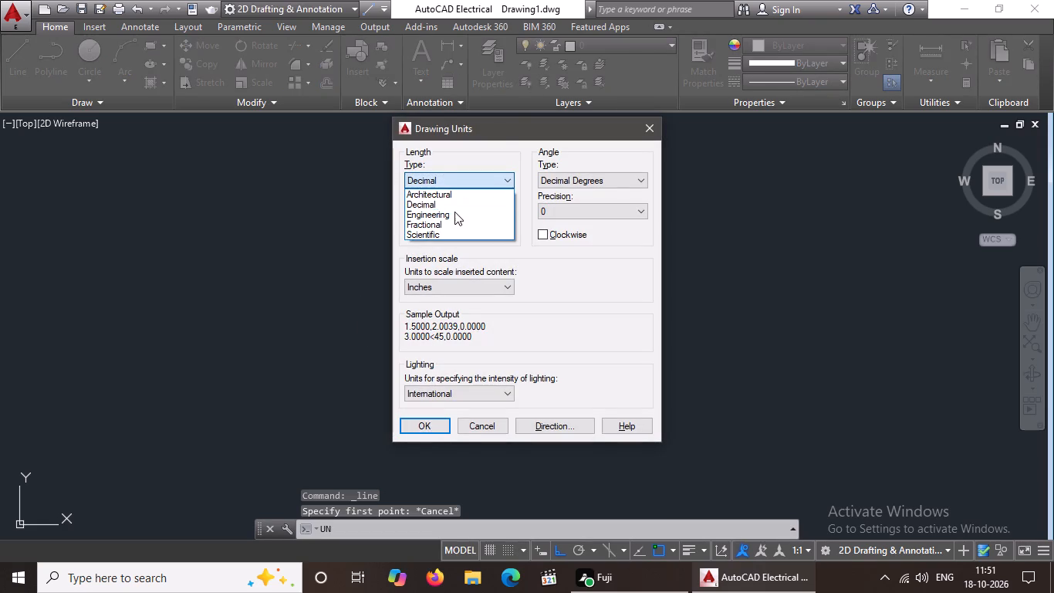
{"action": "left_click", "coordinate": [454, 212]}
{"action": "left_click", "coordinate": [478, 183]}
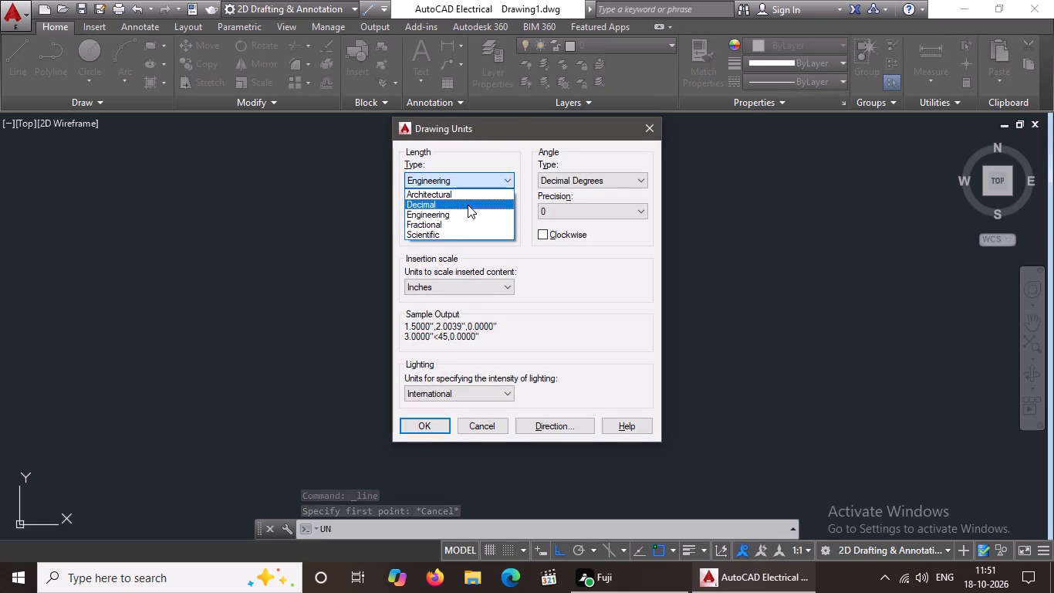
{"action": "left_click", "coordinate": [468, 198]}
{"action": "left_click", "coordinate": [474, 208]}
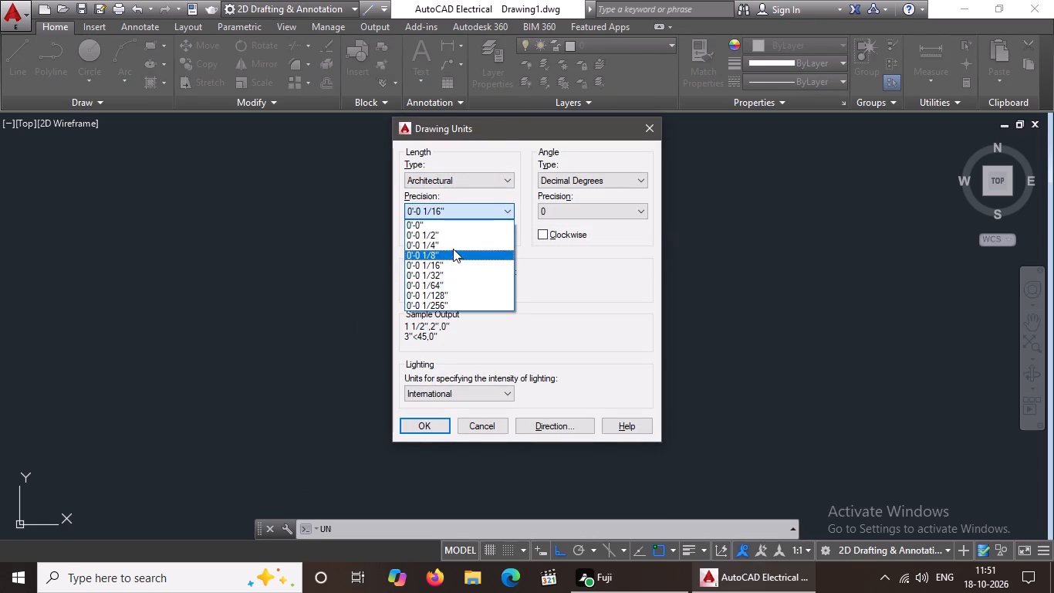
{"action": "left_click", "coordinate": [452, 231]}
{"action": "left_click", "coordinate": [475, 289]}
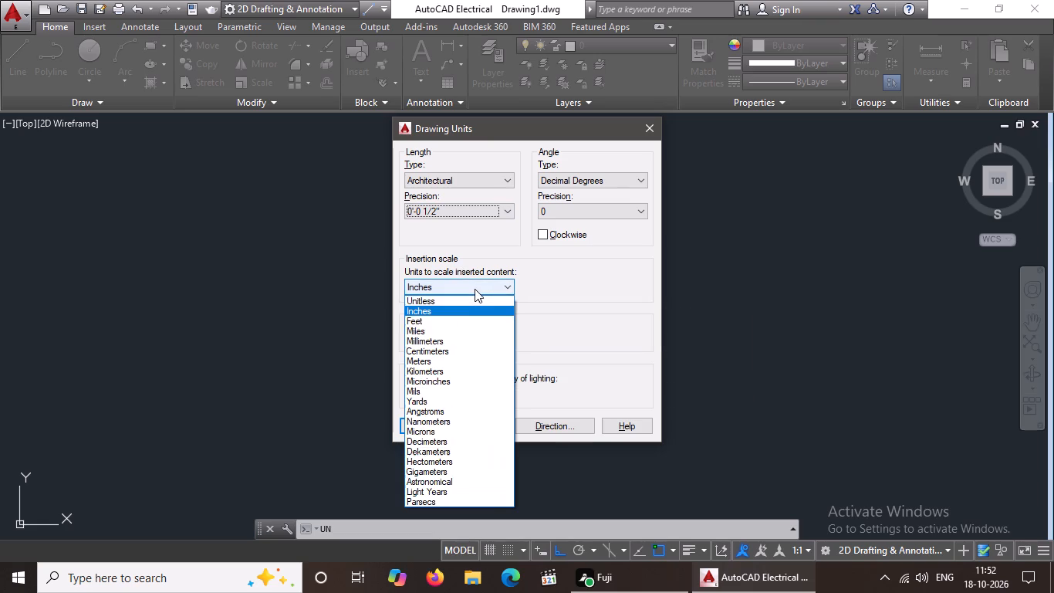
{"action": "left_click", "coordinate": [435, 313]}
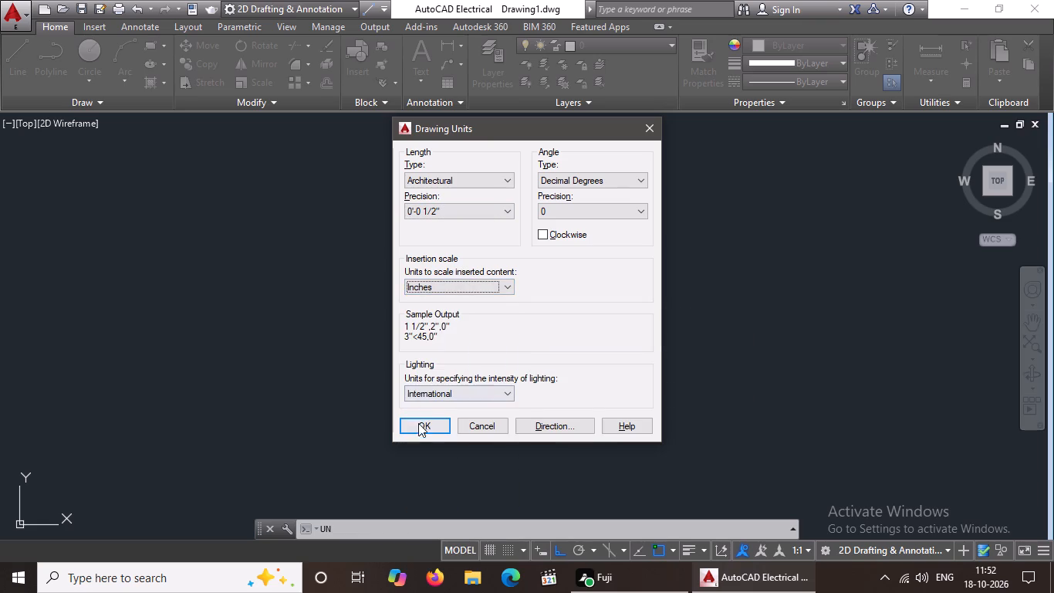
{"action": "left_click", "coordinate": [419, 427]}
Set the Standard dimension style's primary units to Architectural with 0'-0 1/2" precision and make the style current.
{"action": "type", "text": "d"}
{"action": "key", "text": "space"}
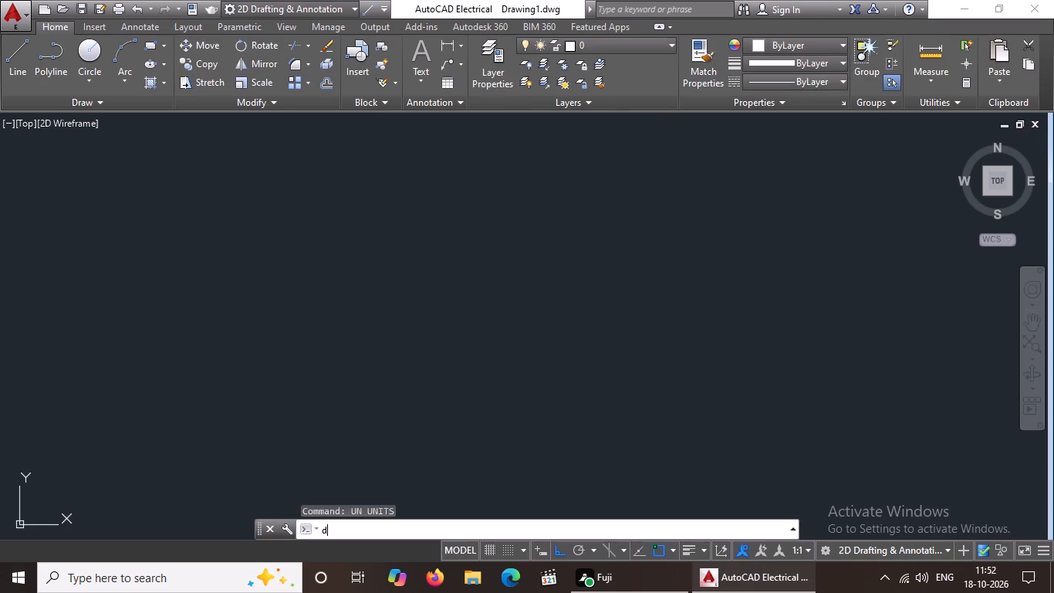
{"action": "left_click", "coordinate": [708, 257]}
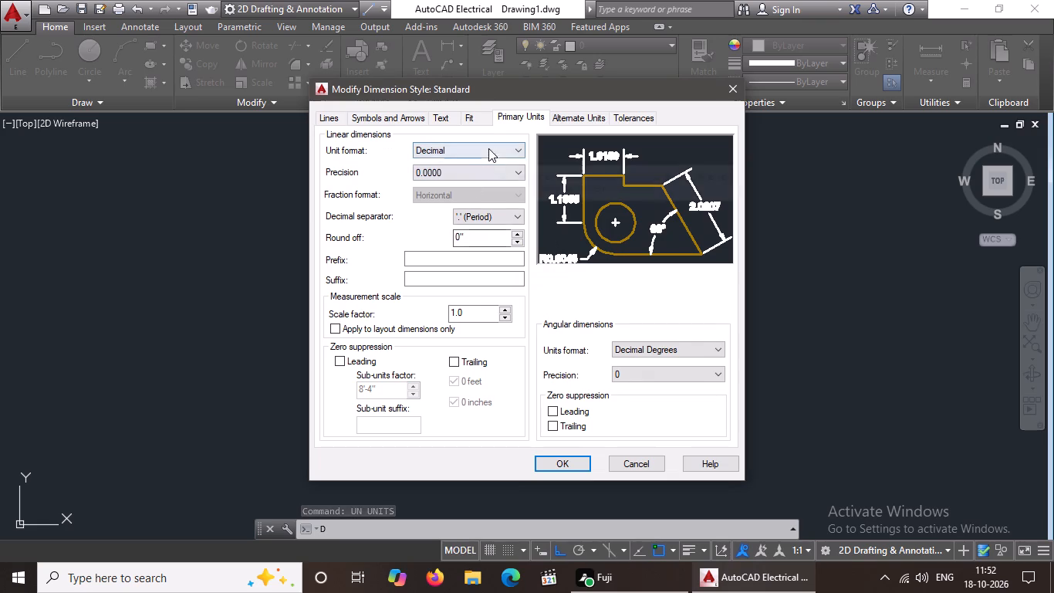
{"action": "left_click", "coordinate": [488, 147]}
{"action": "left_click", "coordinate": [451, 195]}
{"action": "left_click", "coordinate": [442, 162]}
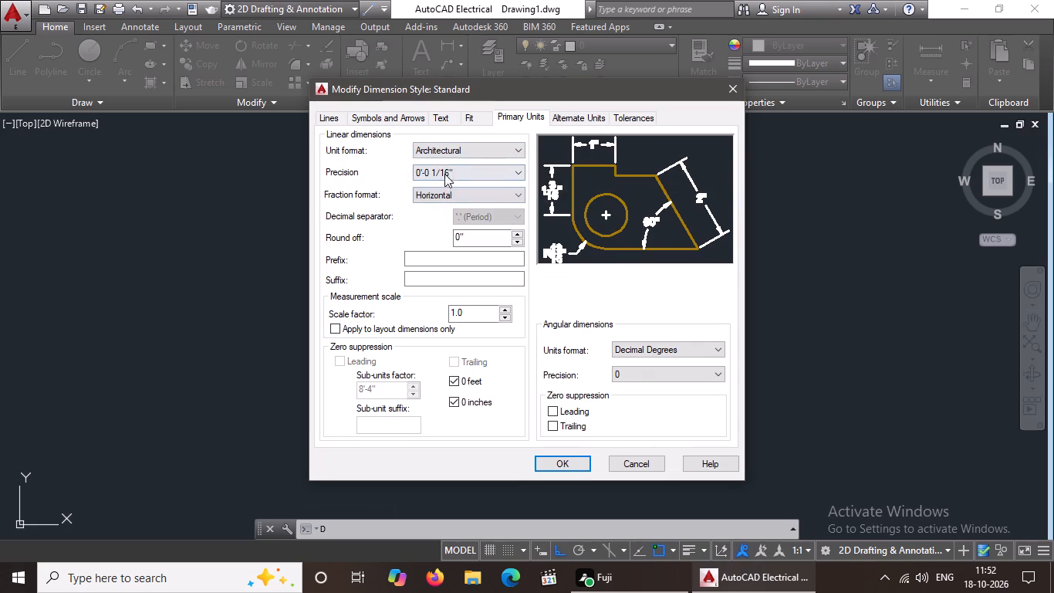
{"action": "left_click", "coordinate": [452, 173]}
{"action": "left_click", "coordinate": [461, 198]}
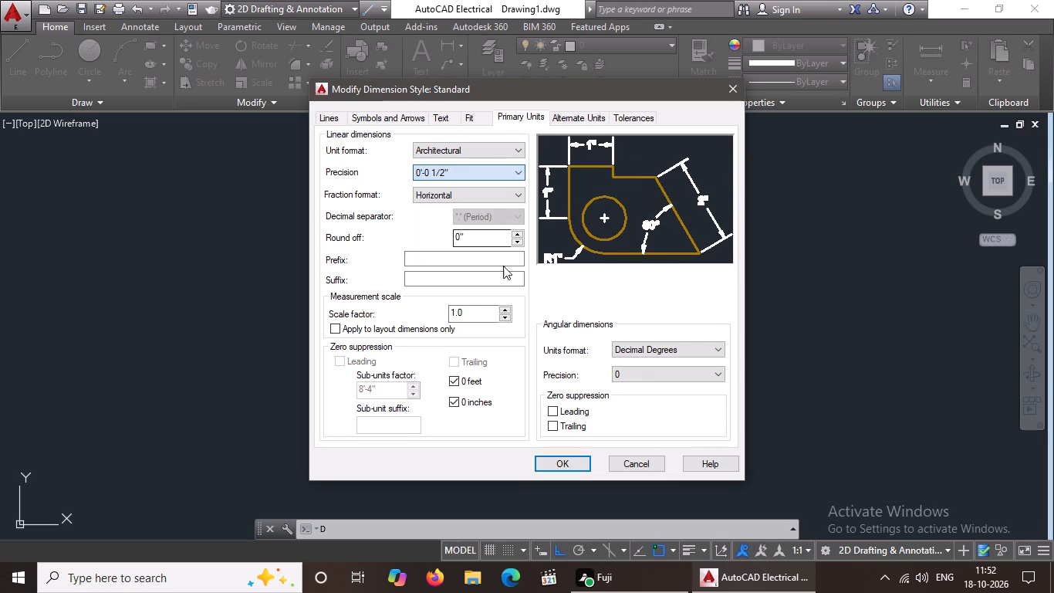
{"action": "left_click", "coordinate": [586, 464]}
{"action": "left_click", "coordinate": [677, 207]}
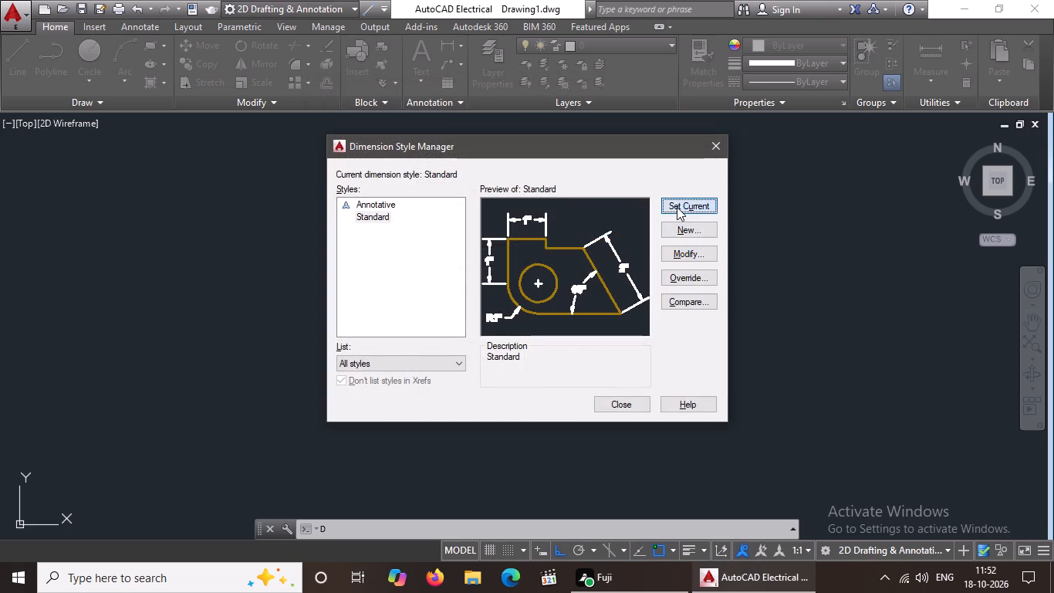
{"action": "left_click", "coordinate": [625, 401]}
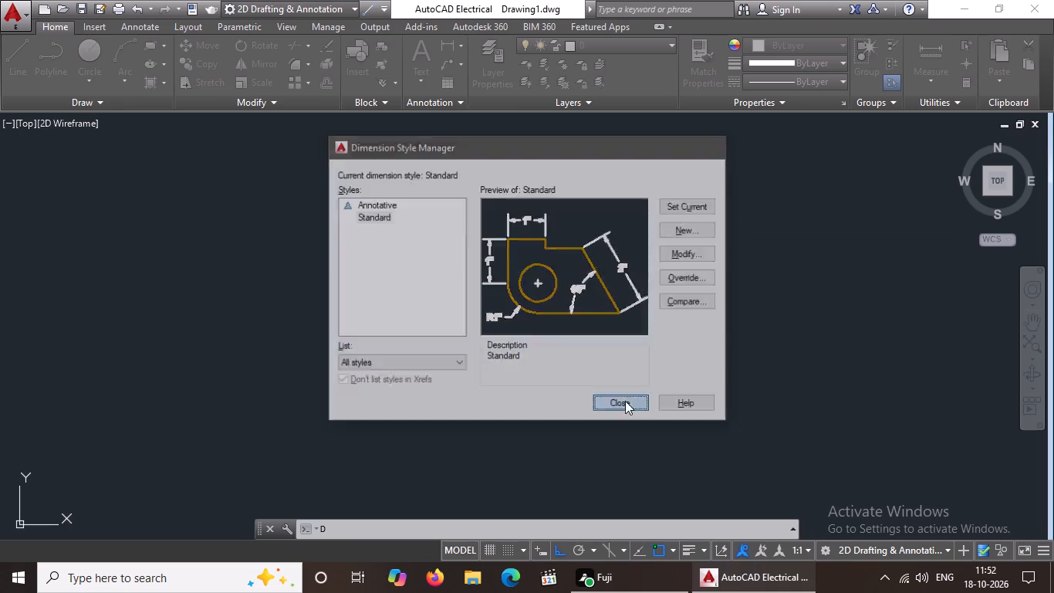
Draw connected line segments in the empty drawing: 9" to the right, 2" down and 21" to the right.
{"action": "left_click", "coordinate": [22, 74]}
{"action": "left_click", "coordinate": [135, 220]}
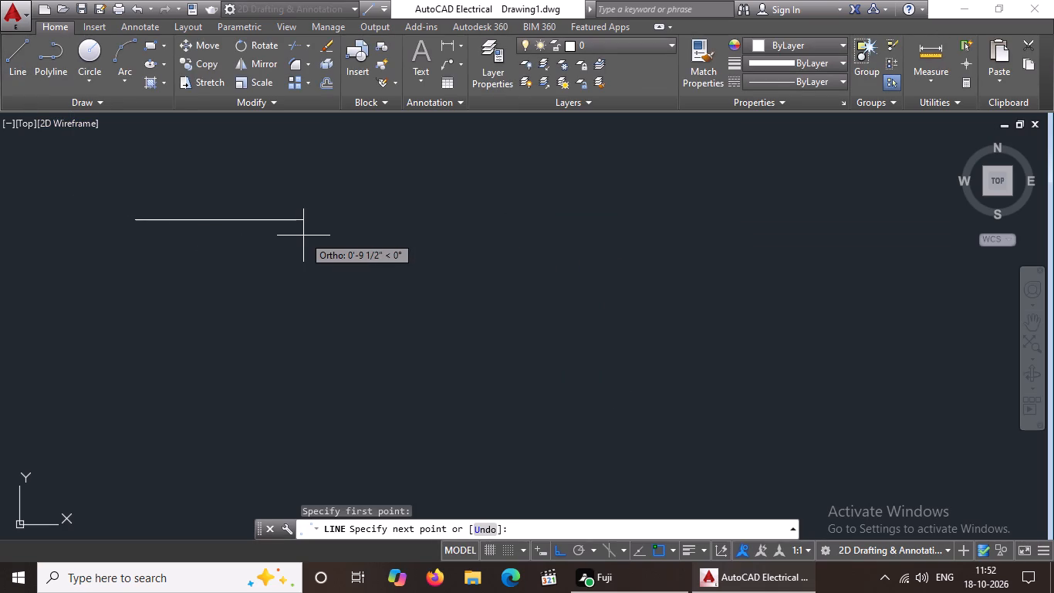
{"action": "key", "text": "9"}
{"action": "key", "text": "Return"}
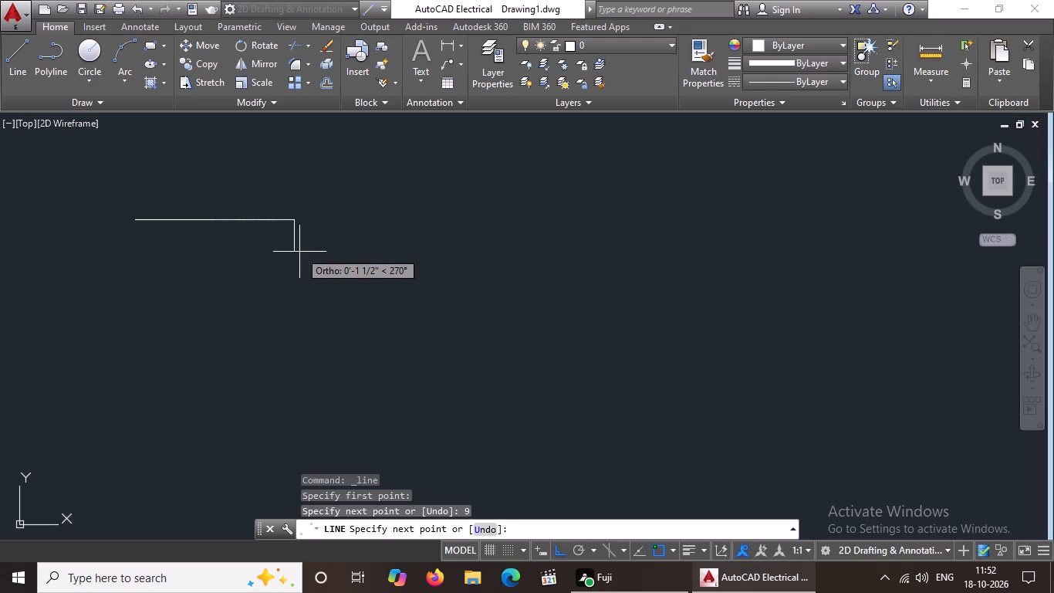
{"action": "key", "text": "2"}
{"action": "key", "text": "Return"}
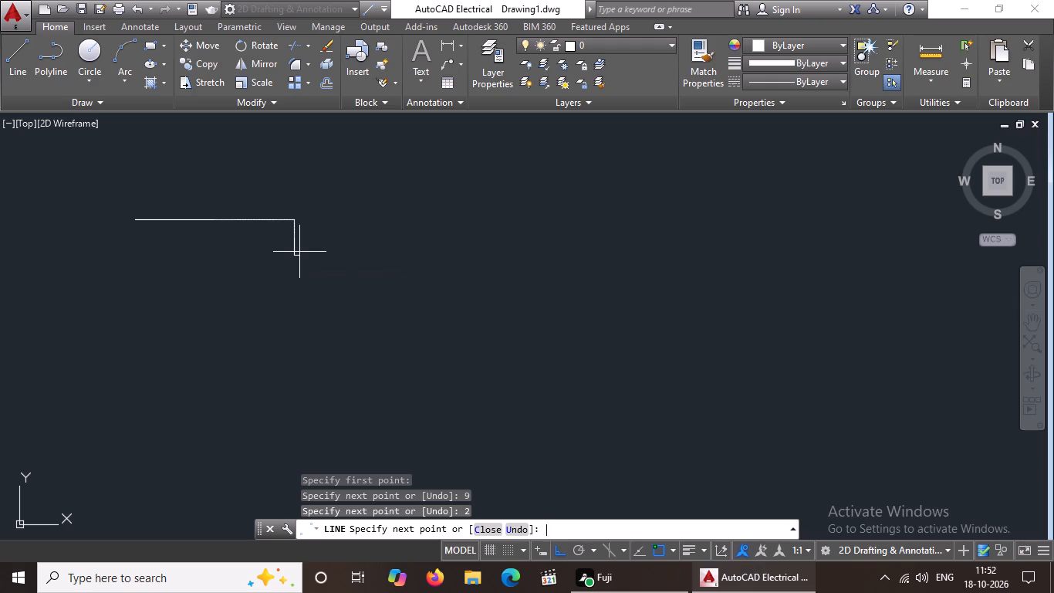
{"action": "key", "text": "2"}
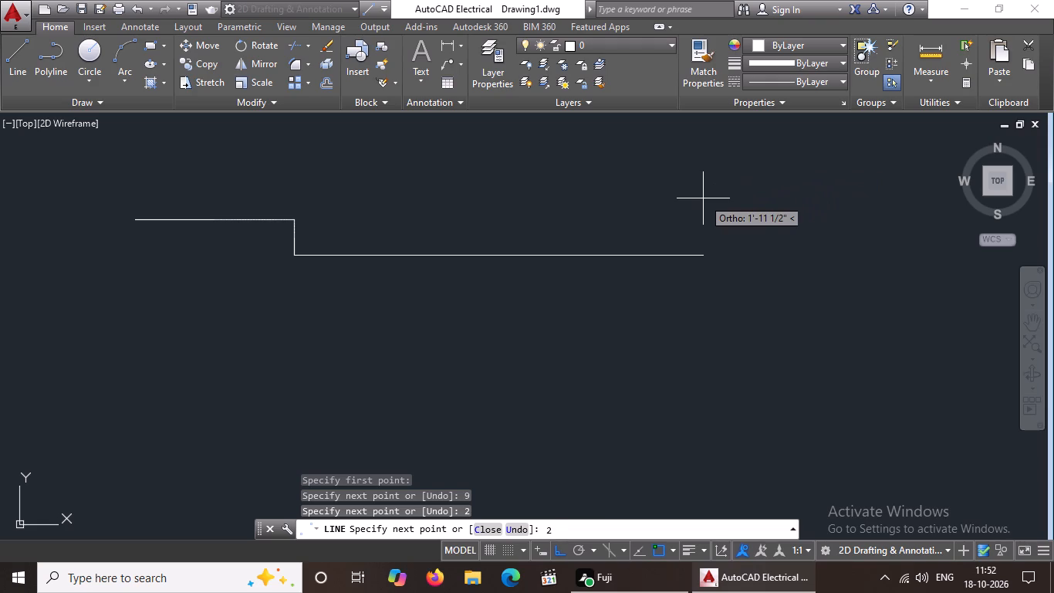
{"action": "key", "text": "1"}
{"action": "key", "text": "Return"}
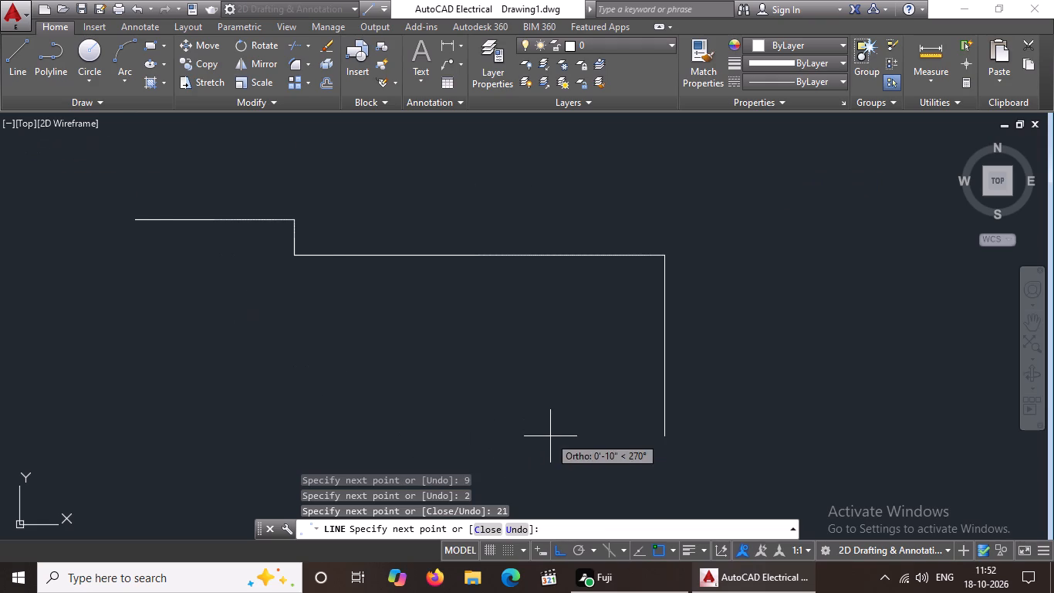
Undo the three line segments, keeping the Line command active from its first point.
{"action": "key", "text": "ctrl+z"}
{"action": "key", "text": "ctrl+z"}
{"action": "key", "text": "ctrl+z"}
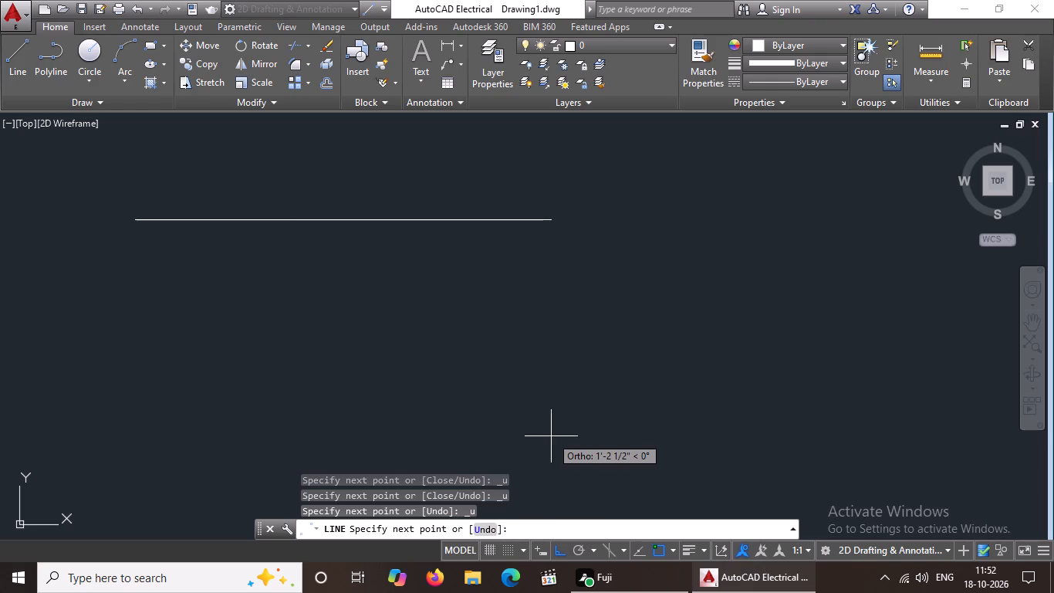
Draw connected line segments from the start point: 1" right, 1" down, and 1", 2", 1" and 2" to the right.
{"action": "key", "text": "1"}
{"action": "key", "text": "Return"}
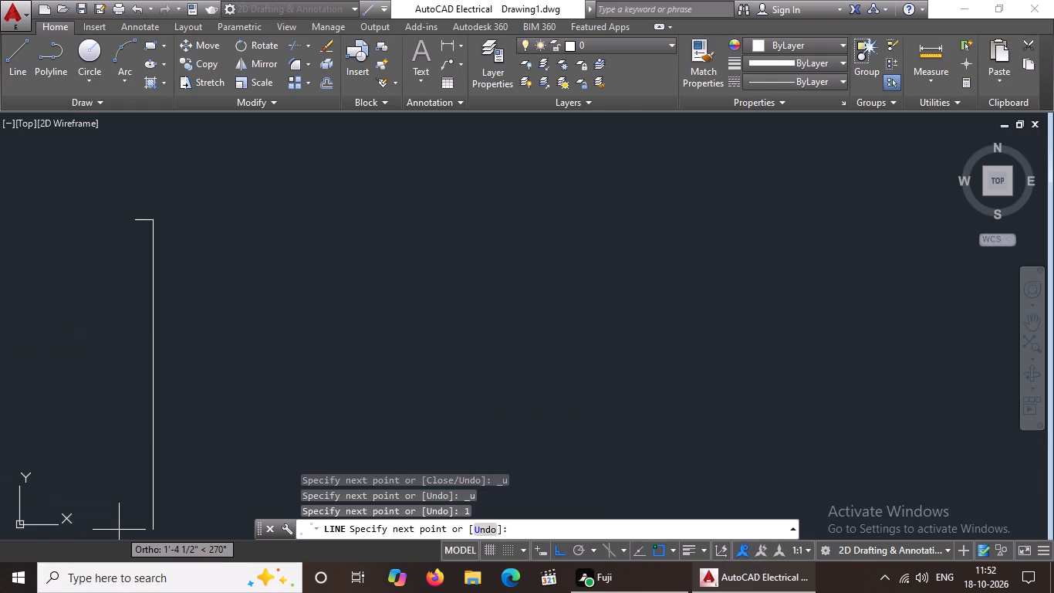
{"action": "key", "text": "1"}
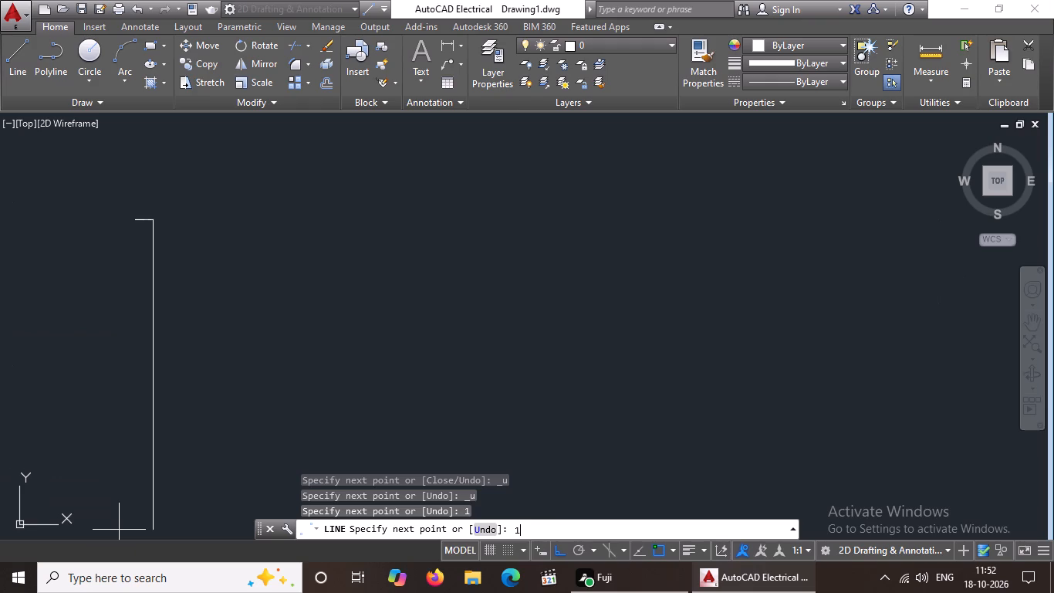
{"action": "key", "text": "Return"}
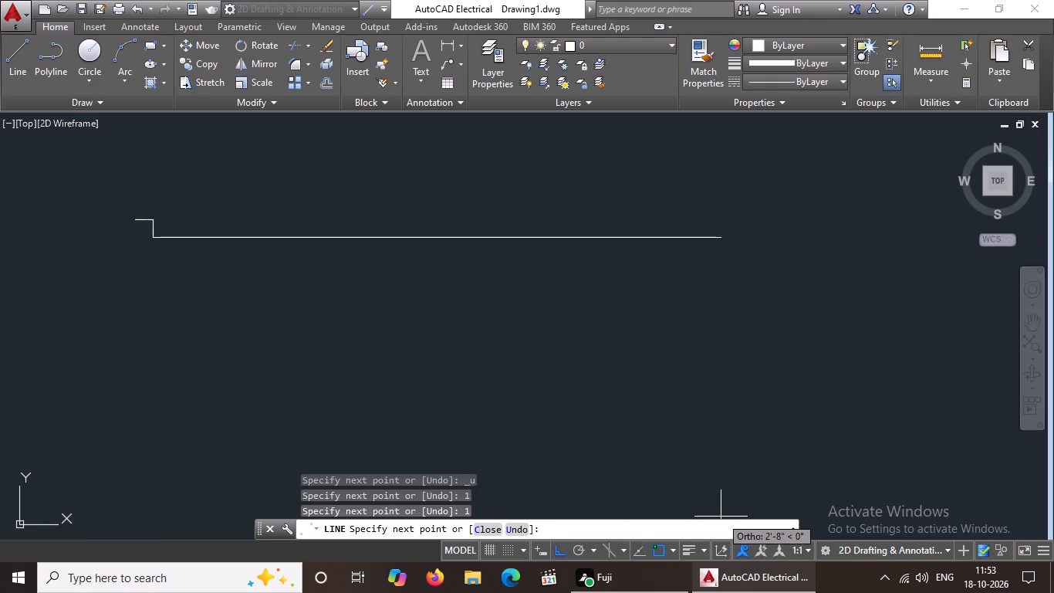
{"action": "key", "text": "m"}
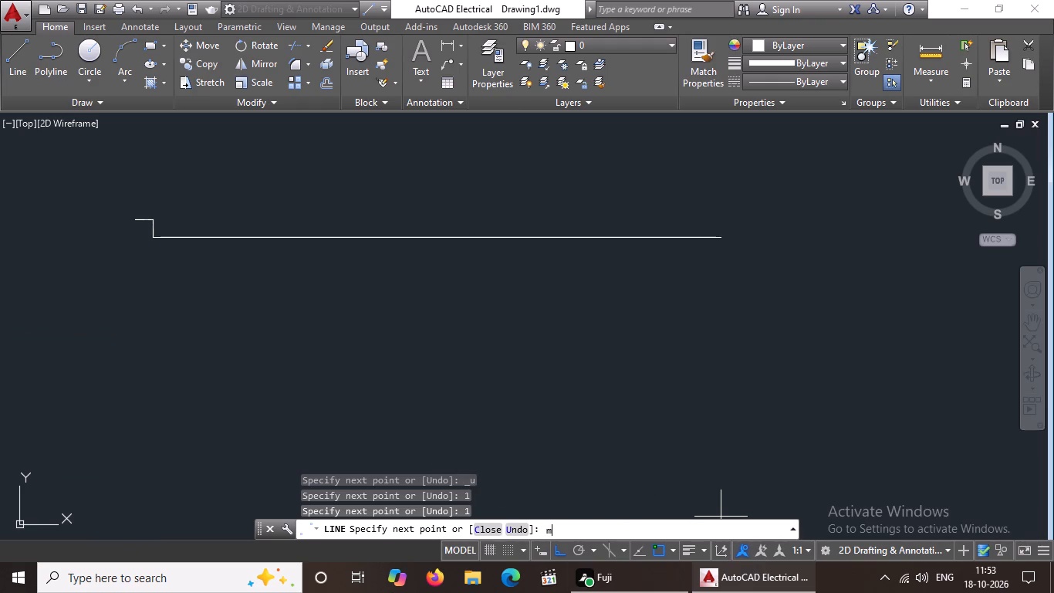
{"action": "key", "text": "BackSpace"}
{"action": "key", "text": "1"}
{"action": "key", "text": "Return"}
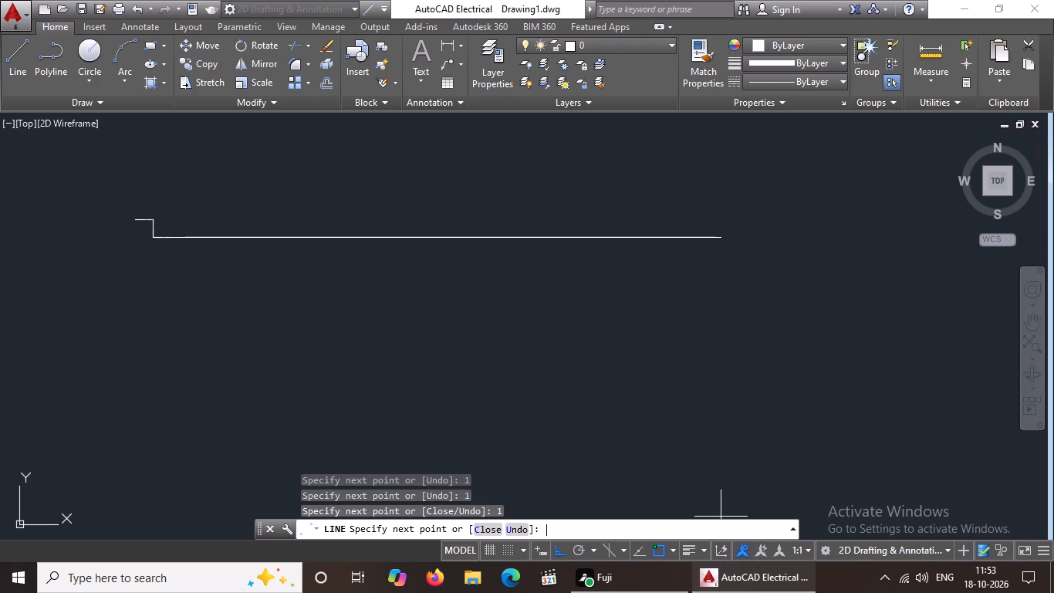
{"action": "key", "text": "2"}
{"action": "key", "text": "Return"}
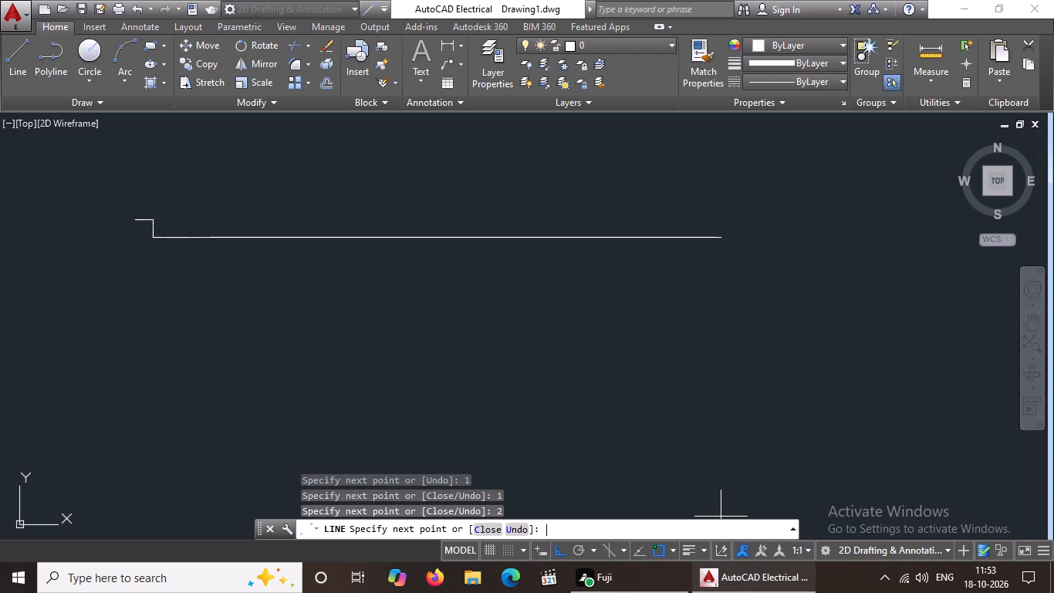
{"action": "key", "text": "1"}
{"action": "key", "text": "Return"}
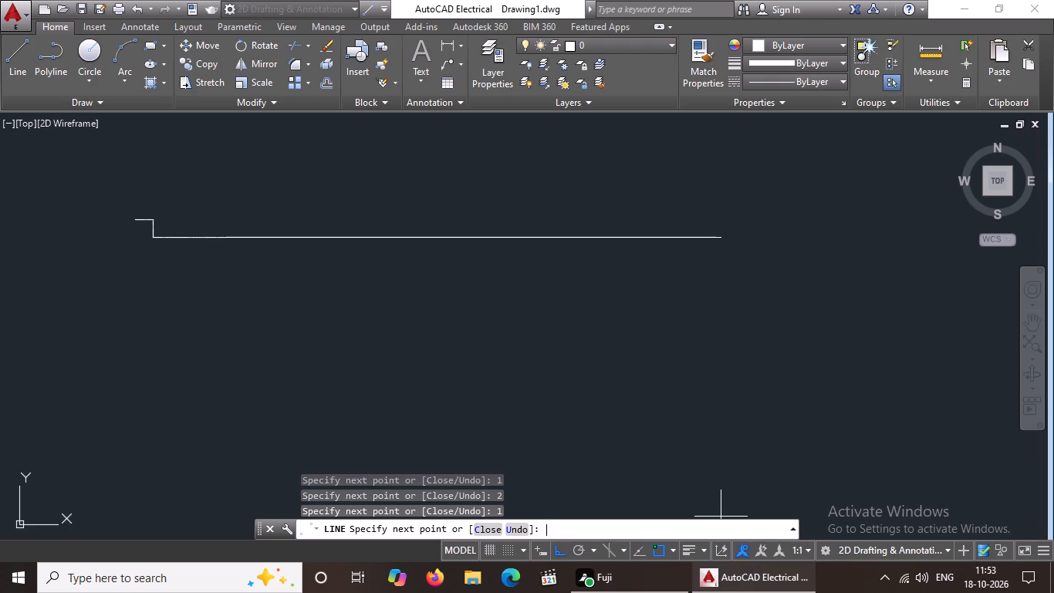
{"action": "key", "text": "2"}
{"action": "key", "text": "Return"}
{"action": "key", "text": "space"}
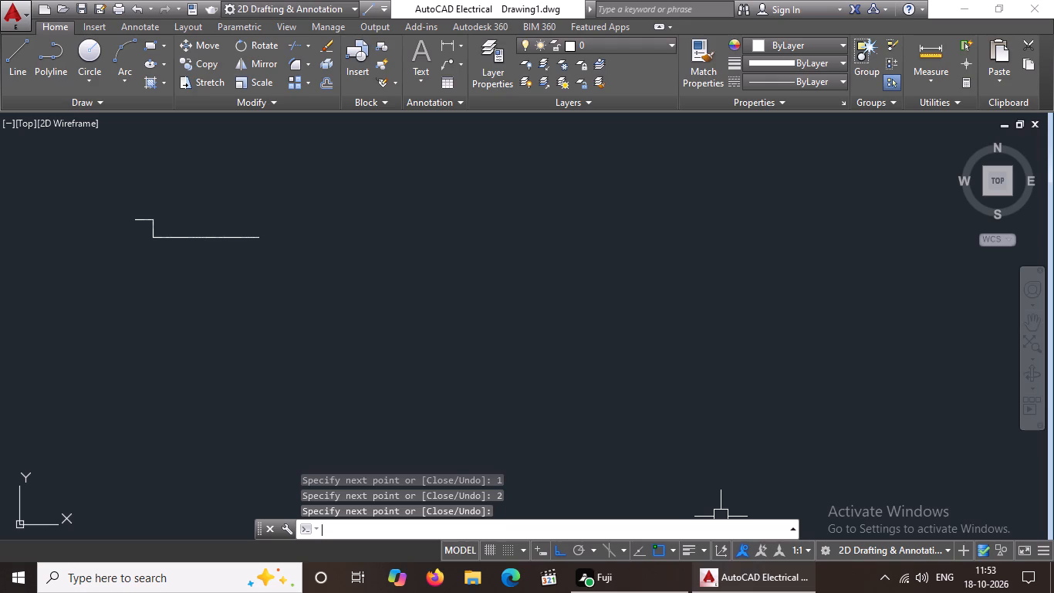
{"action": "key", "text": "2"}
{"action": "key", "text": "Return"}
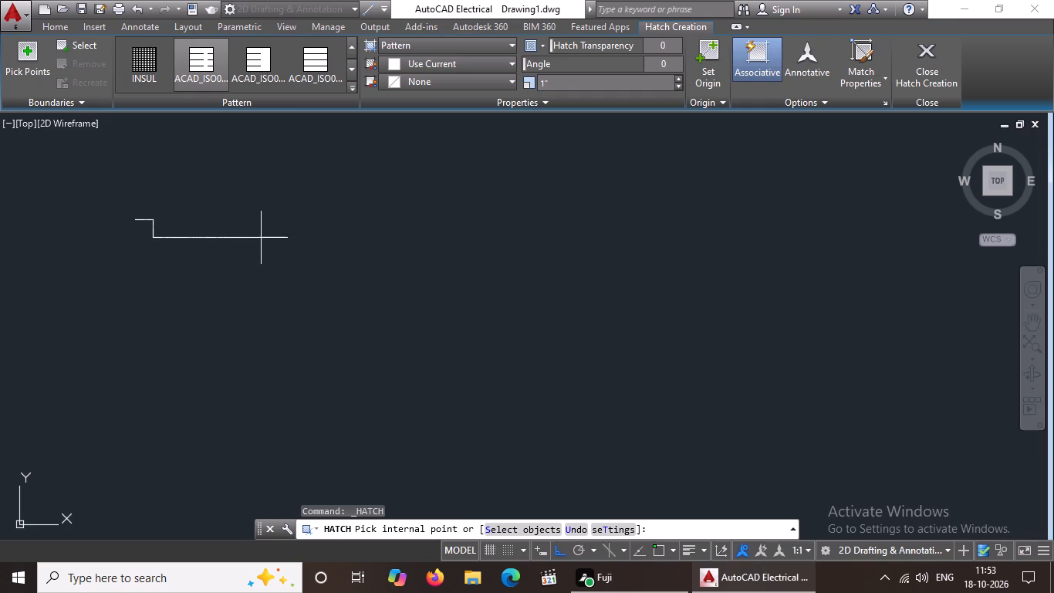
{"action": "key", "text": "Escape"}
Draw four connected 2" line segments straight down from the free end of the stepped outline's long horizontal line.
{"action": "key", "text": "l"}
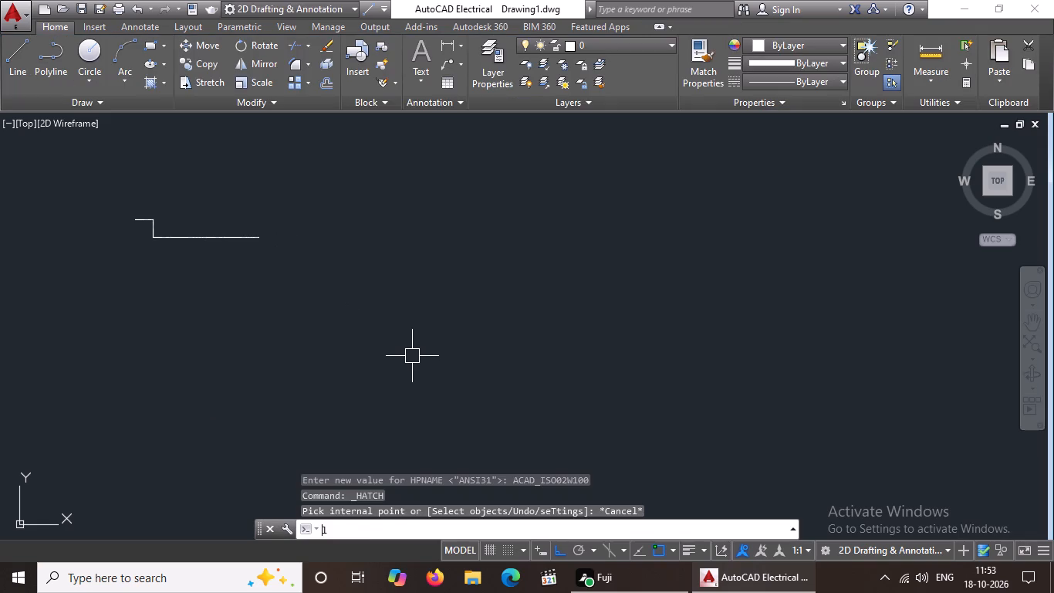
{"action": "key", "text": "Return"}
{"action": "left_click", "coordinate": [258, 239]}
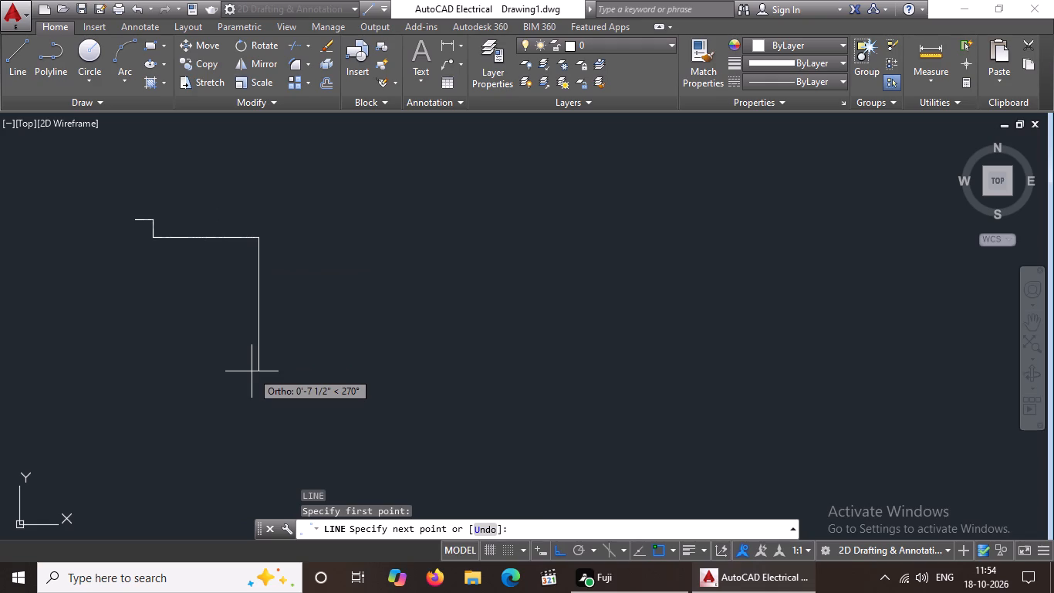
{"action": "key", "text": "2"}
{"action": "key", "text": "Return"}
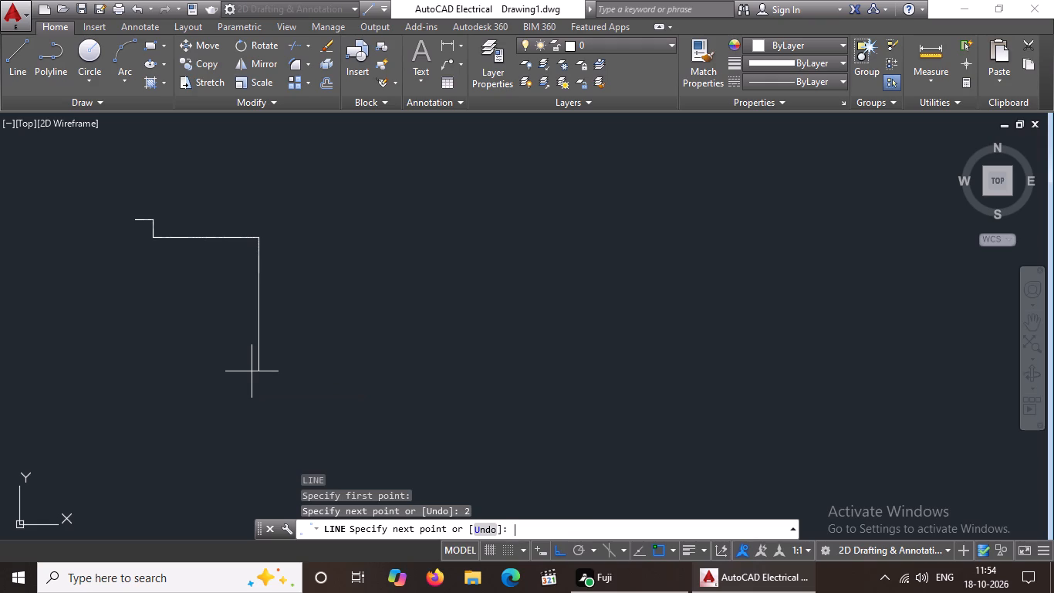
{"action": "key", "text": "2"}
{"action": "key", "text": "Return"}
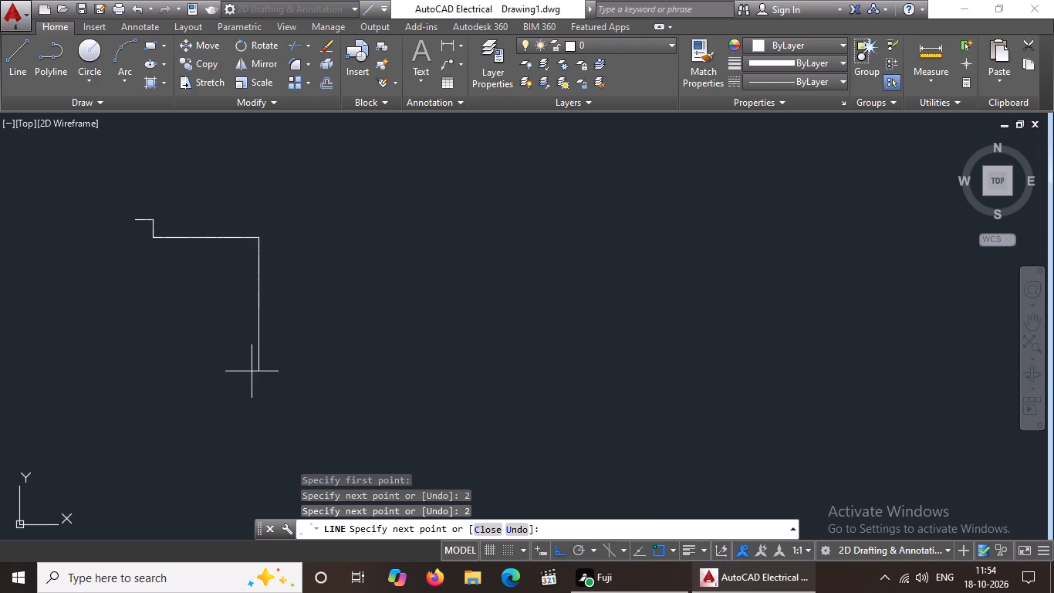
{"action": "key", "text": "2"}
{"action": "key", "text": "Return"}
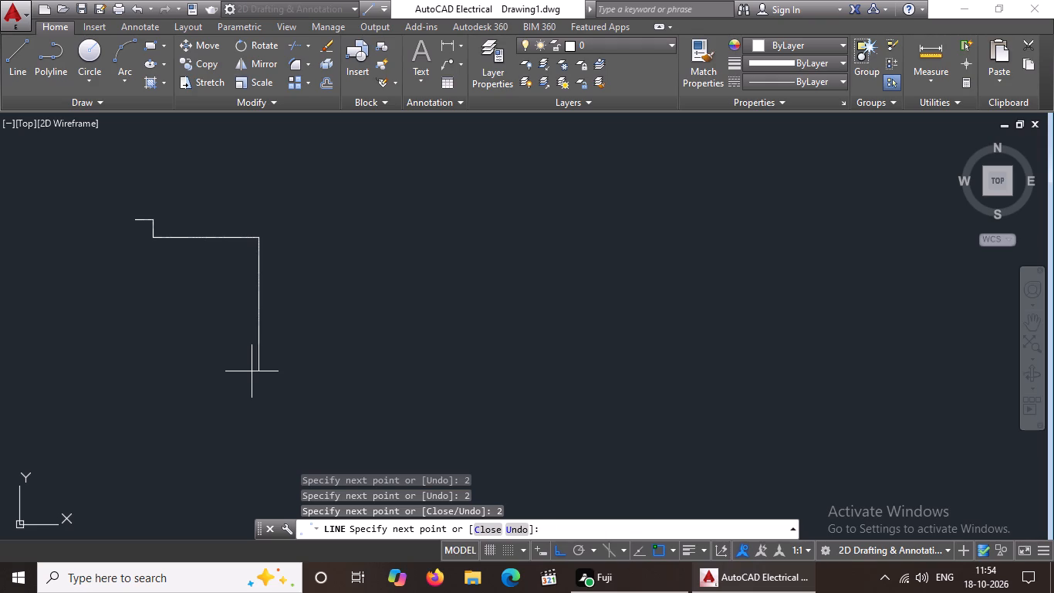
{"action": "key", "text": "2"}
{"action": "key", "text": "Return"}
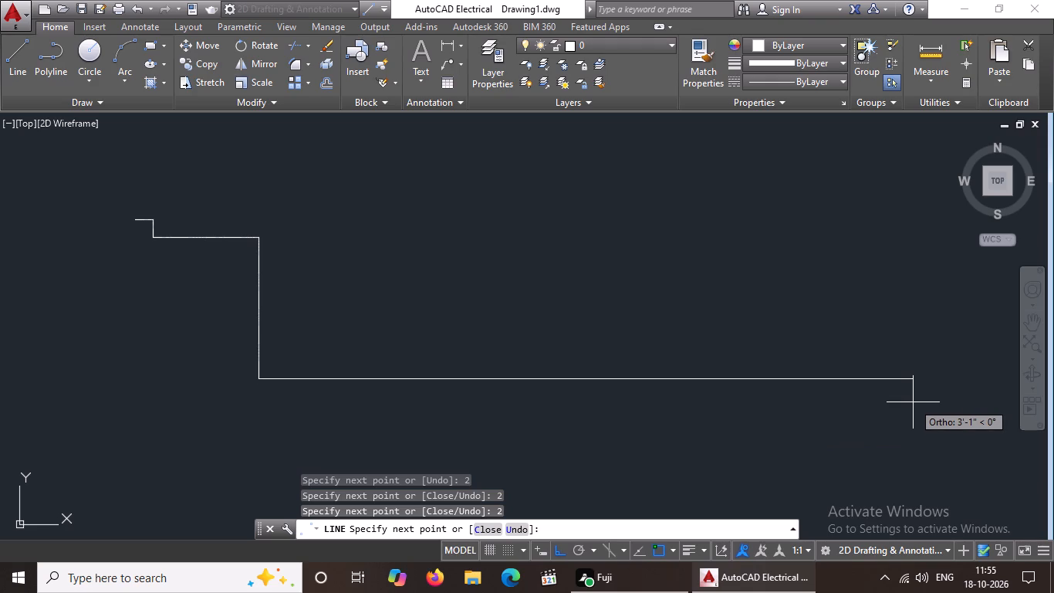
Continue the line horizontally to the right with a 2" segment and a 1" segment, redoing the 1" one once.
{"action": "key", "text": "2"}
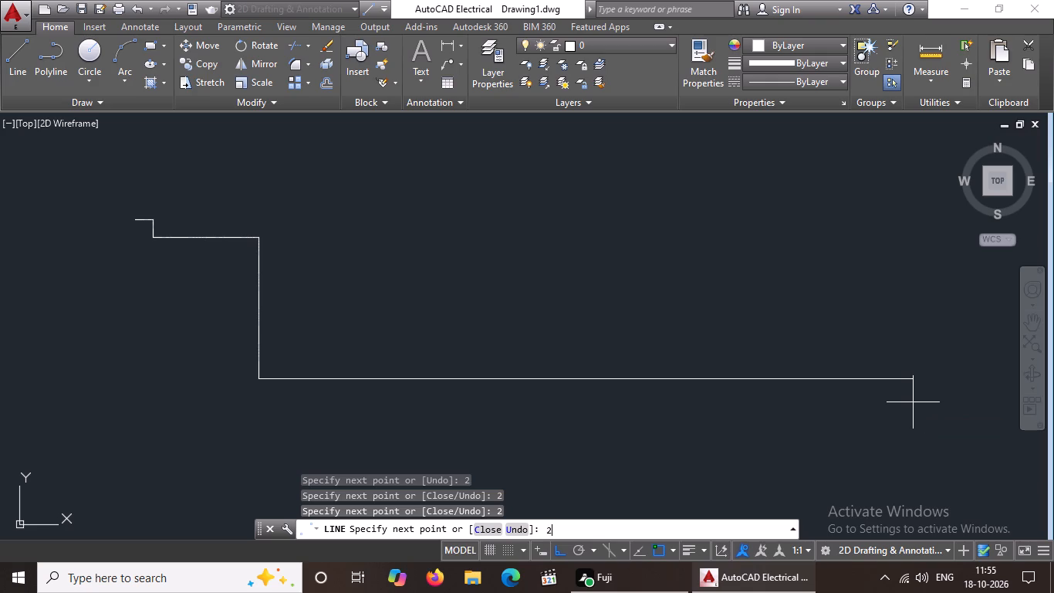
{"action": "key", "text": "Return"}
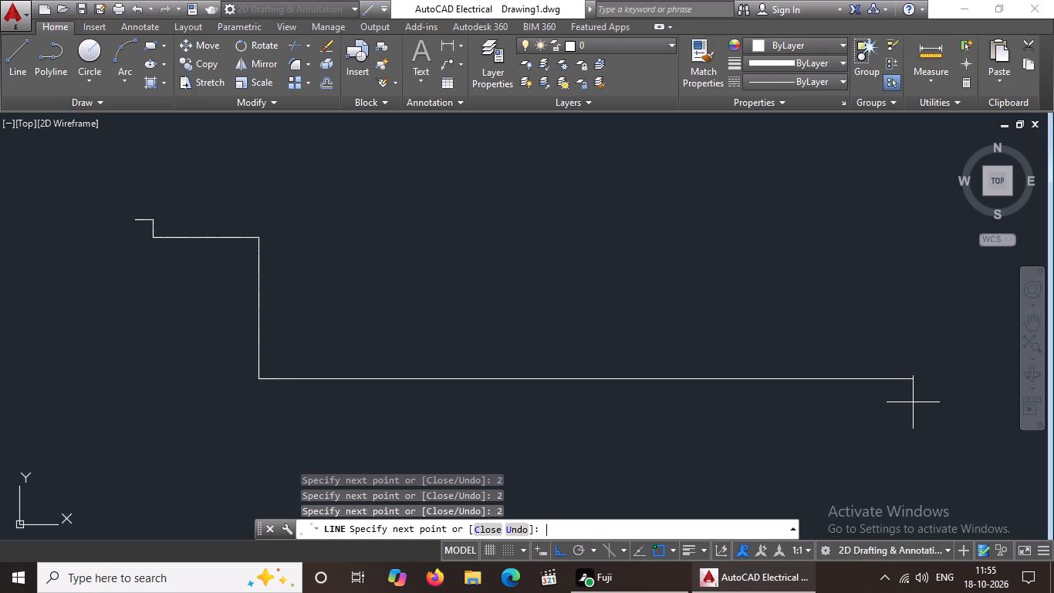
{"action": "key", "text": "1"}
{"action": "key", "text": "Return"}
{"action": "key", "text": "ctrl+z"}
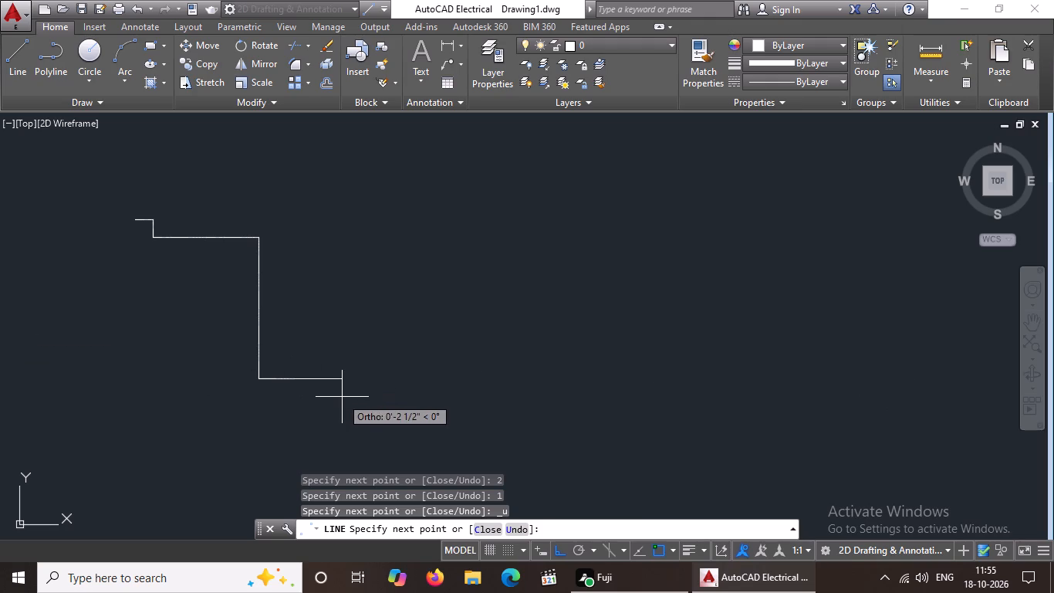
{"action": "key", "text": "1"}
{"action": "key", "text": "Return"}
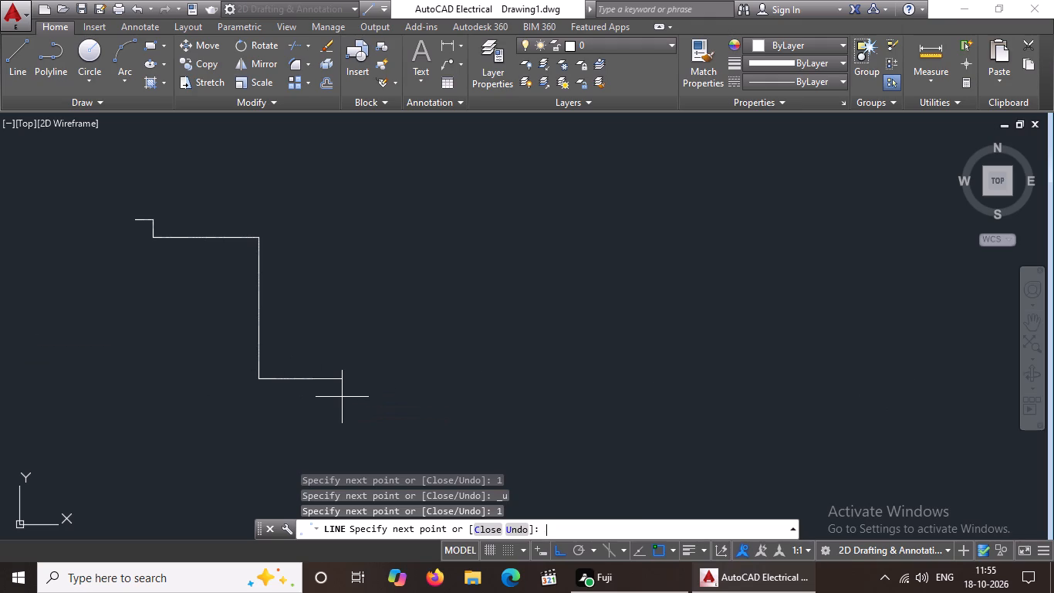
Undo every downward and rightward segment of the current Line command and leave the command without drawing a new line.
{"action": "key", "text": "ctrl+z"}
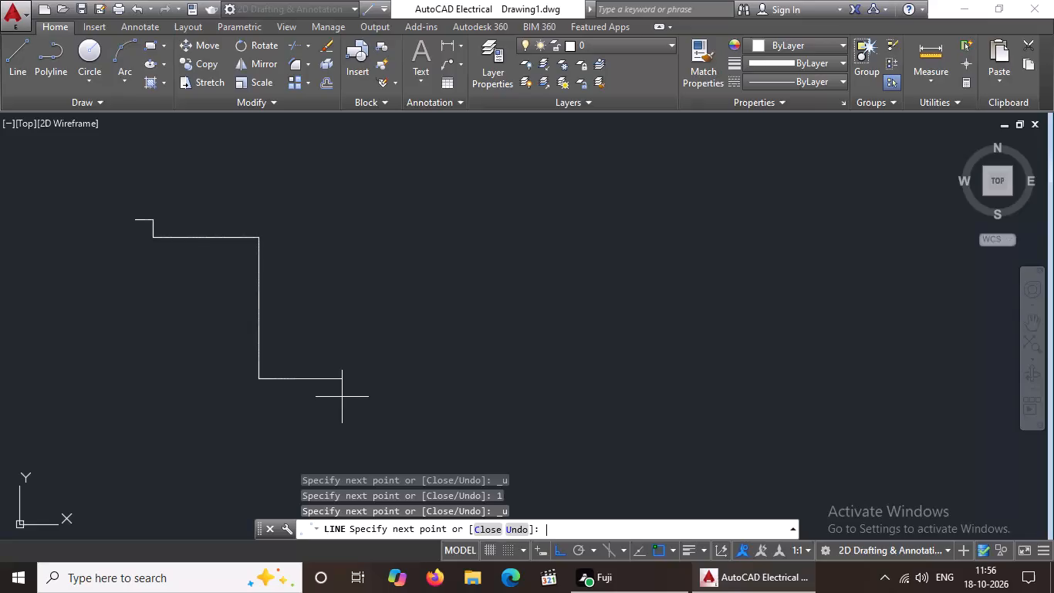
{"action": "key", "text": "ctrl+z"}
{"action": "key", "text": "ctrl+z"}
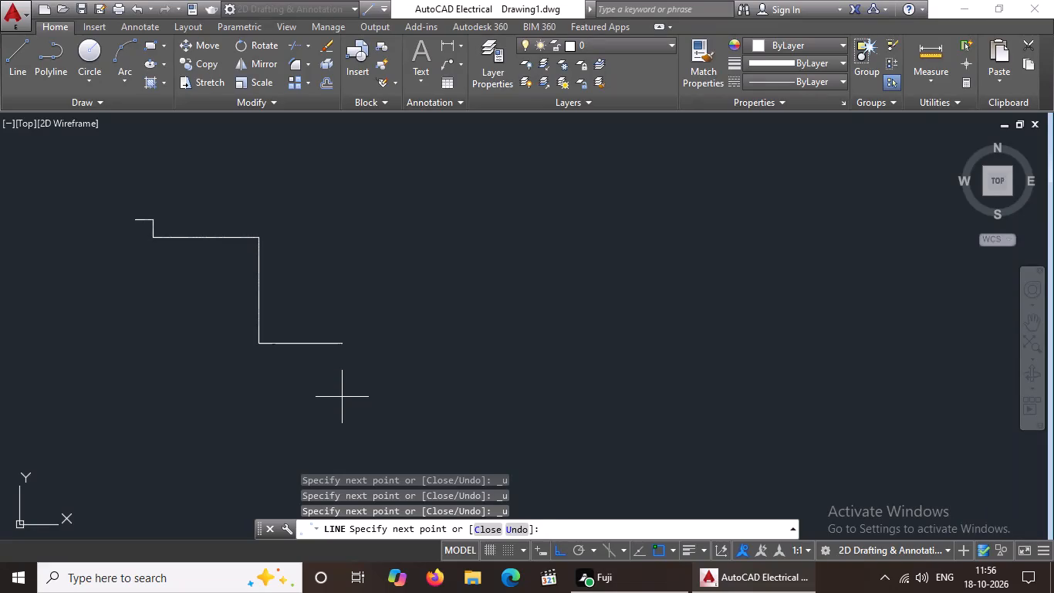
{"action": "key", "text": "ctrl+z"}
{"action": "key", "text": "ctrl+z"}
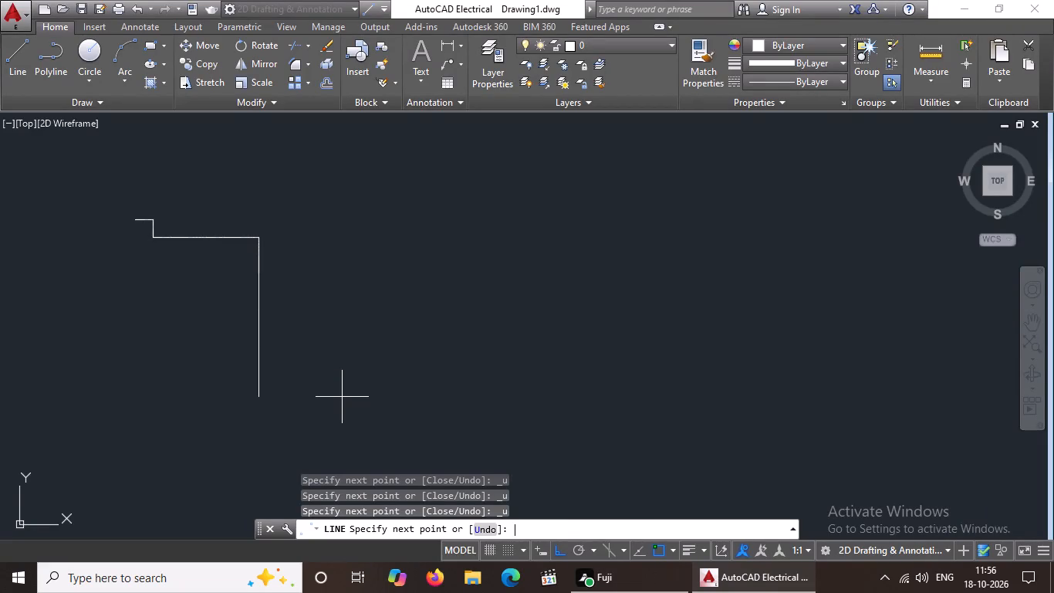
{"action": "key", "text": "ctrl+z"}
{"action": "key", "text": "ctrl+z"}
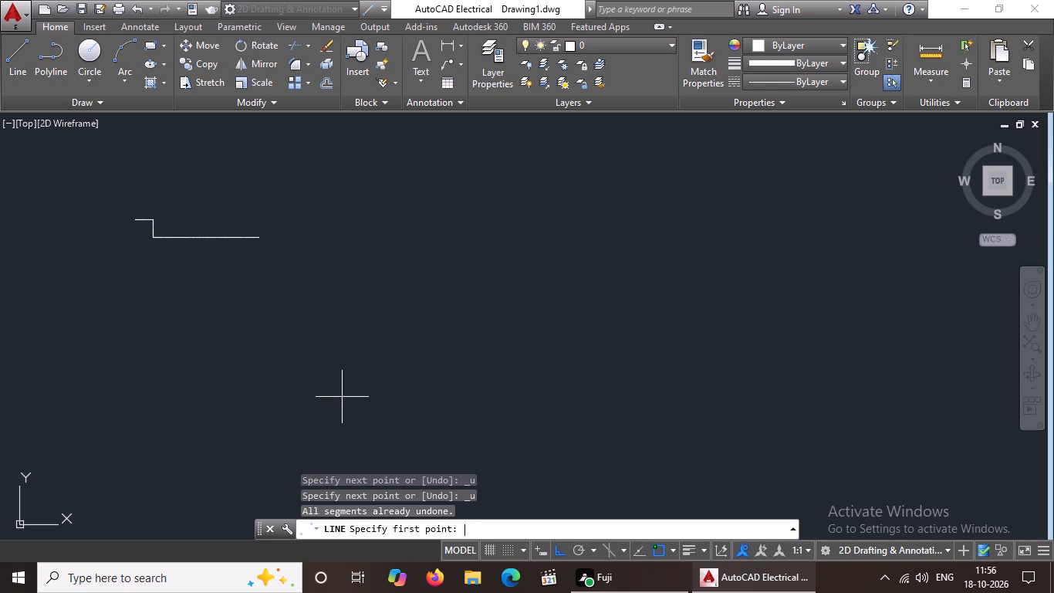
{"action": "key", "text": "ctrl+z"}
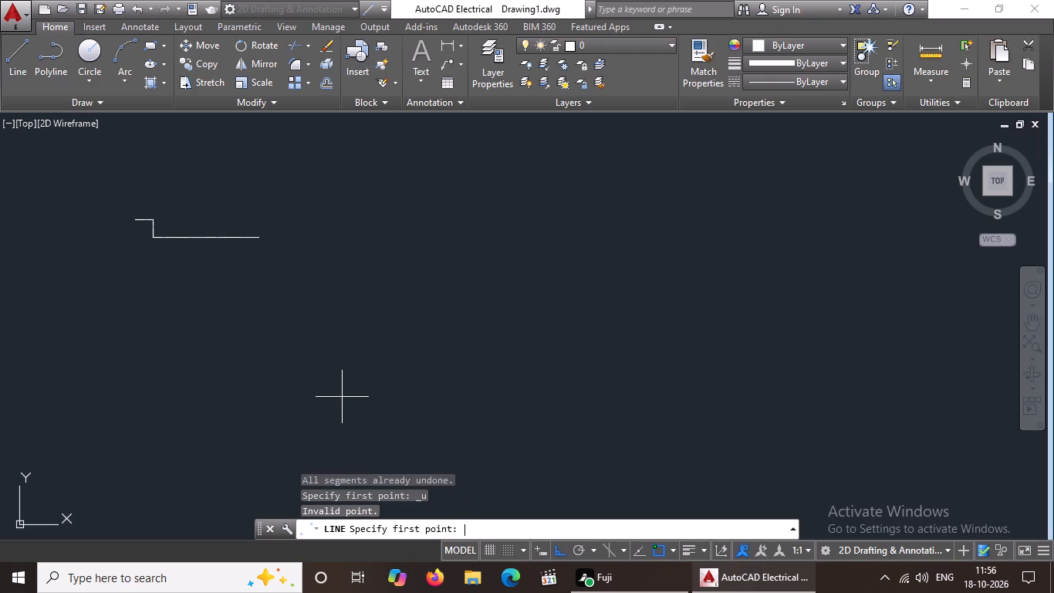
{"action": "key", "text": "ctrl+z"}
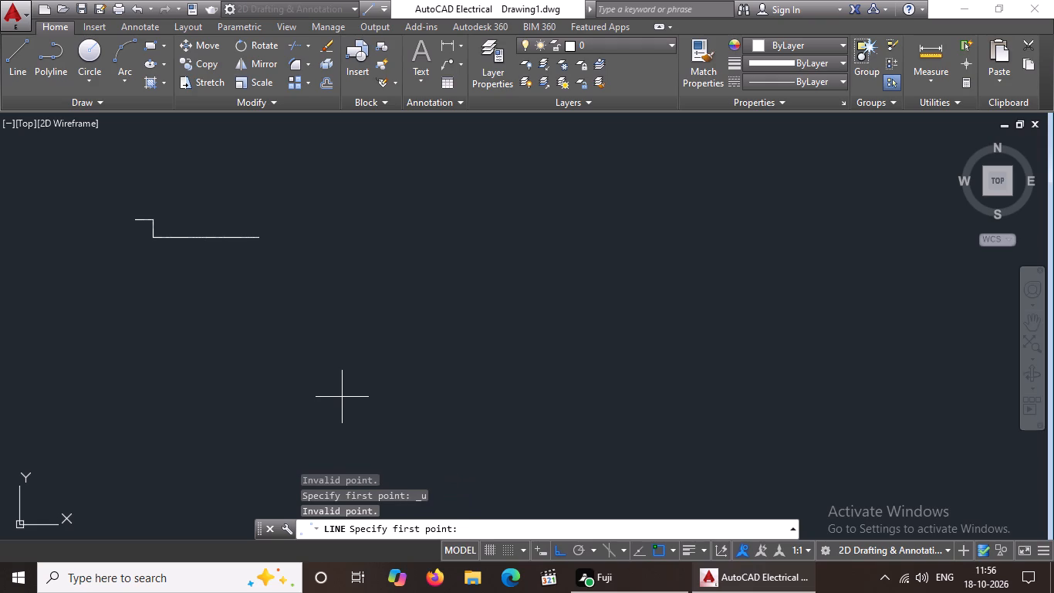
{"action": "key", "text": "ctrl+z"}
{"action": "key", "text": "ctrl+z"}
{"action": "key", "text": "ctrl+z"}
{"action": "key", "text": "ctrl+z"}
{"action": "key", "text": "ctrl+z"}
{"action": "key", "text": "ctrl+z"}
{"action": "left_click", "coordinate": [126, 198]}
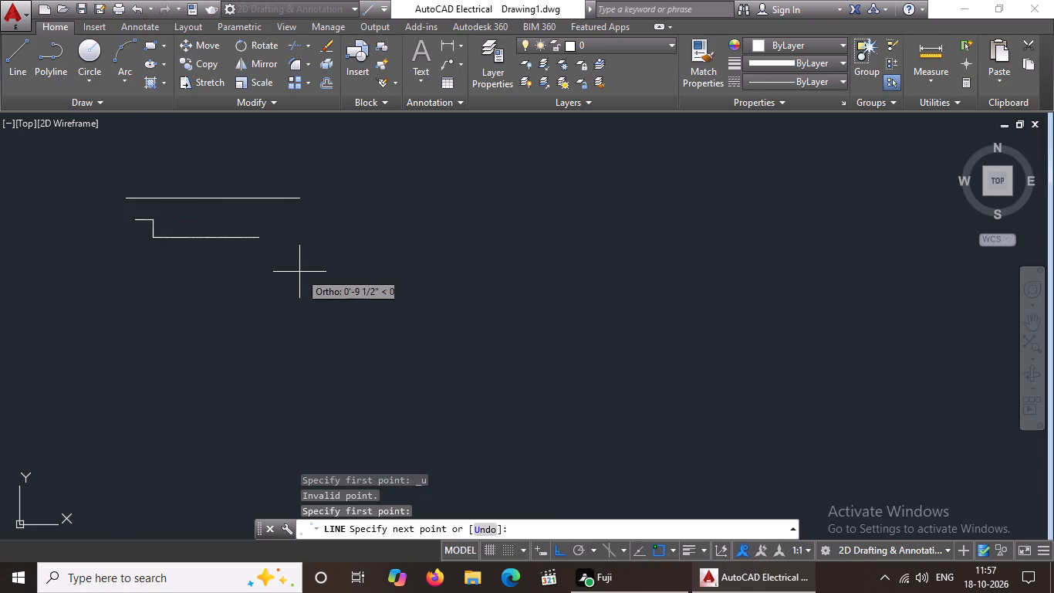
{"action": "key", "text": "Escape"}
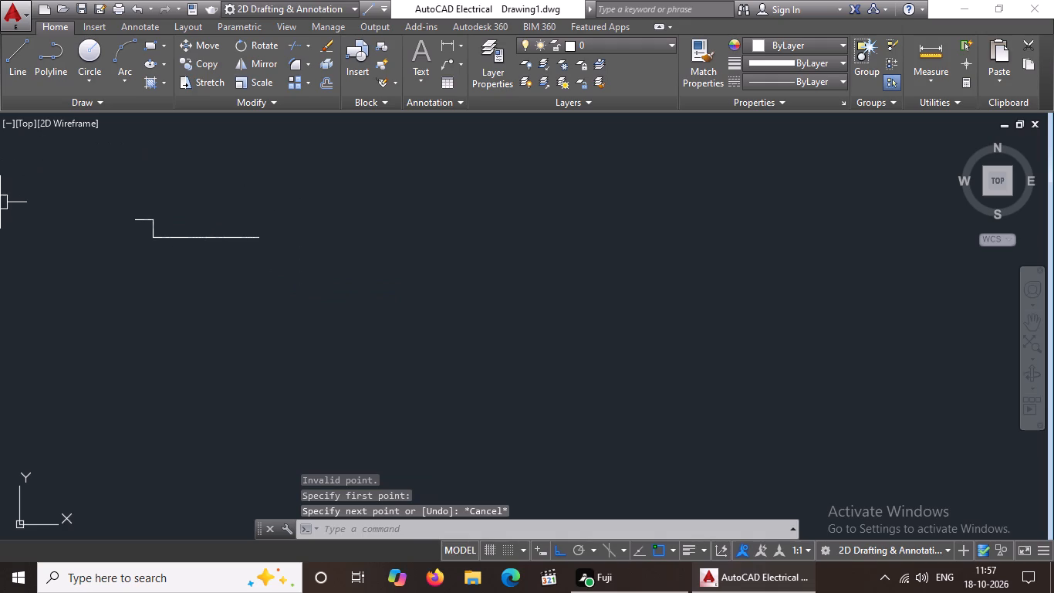
Erase all the remaining line segments of the stepped outline so the drawing is empty.
{"action": "left_click", "coordinate": [113, 200]}
{"action": "left_click", "coordinate": [347, 302]}
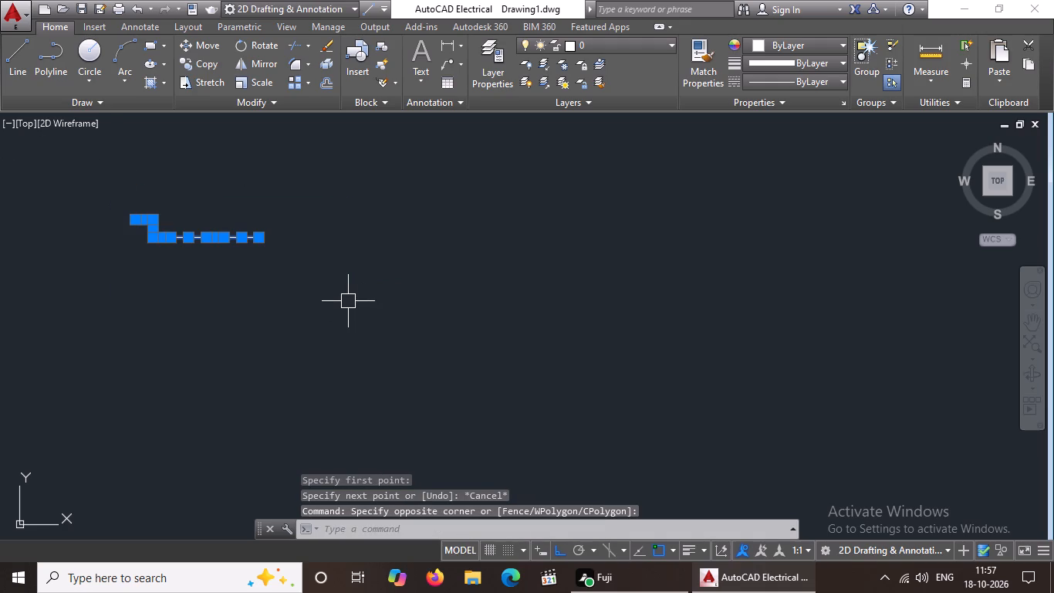
{"action": "key", "text": "Delete"}
{"action": "key", "text": "Insert"}
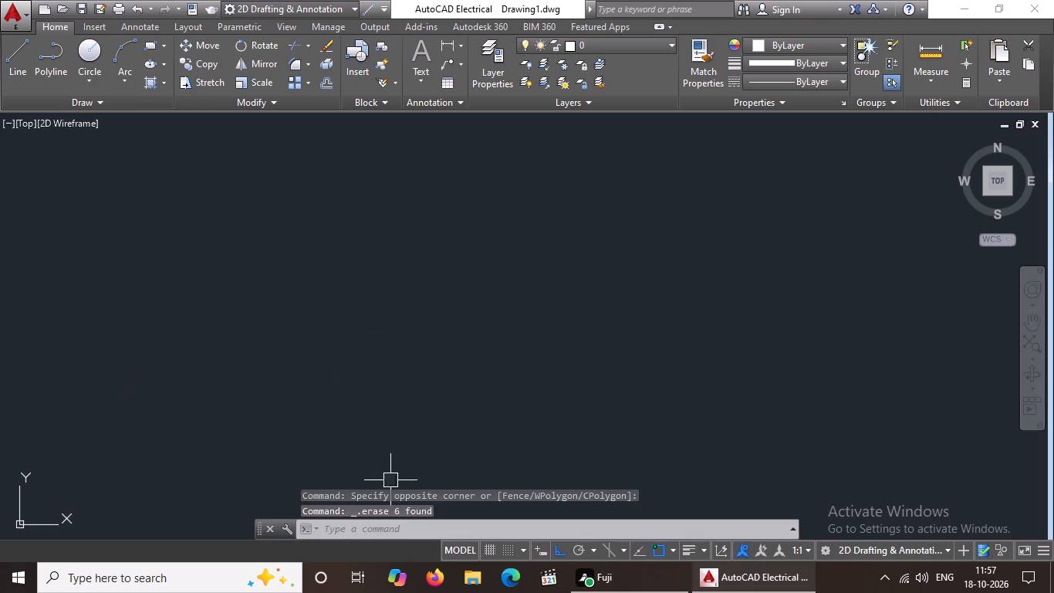
{"action": "key", "text": "Escape"}
Configure the drawing units to Architectural length with 0'-0 1/2" precision and Inches as the insertion scale.
{"action": "type", "text": "un"}
{"action": "key", "text": "space"}
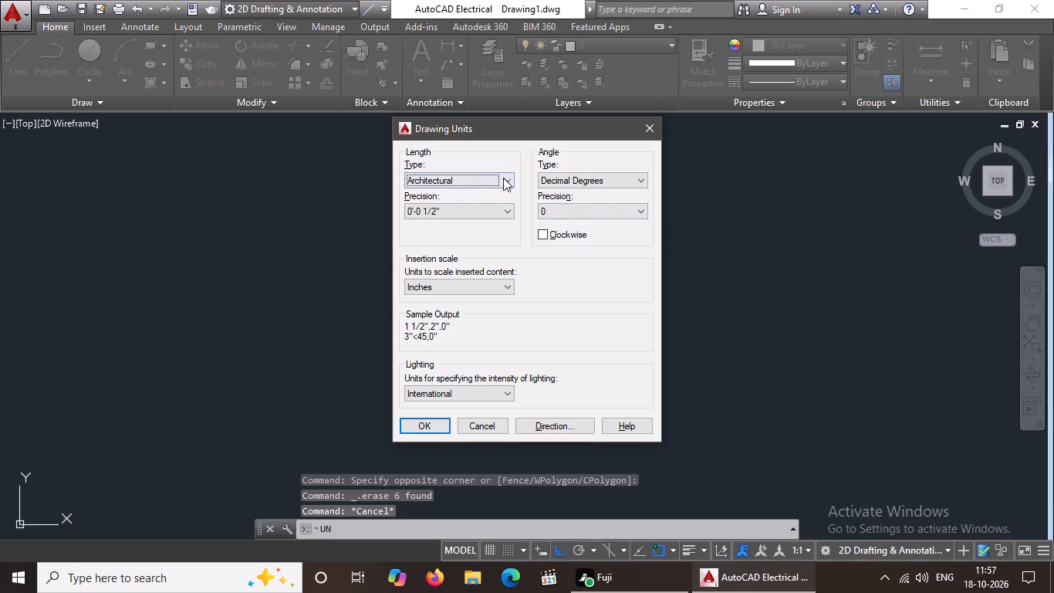
{"action": "left_click", "coordinate": [505, 179]}
{"action": "left_click", "coordinate": [470, 189]}
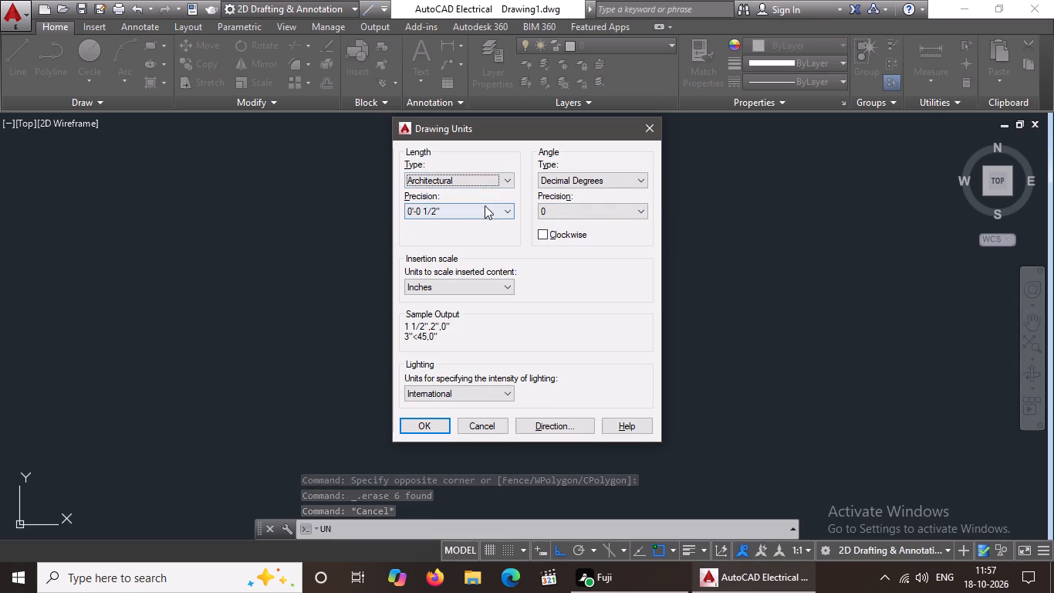
{"action": "left_click", "coordinate": [507, 212]}
{"action": "left_click", "coordinate": [460, 233]}
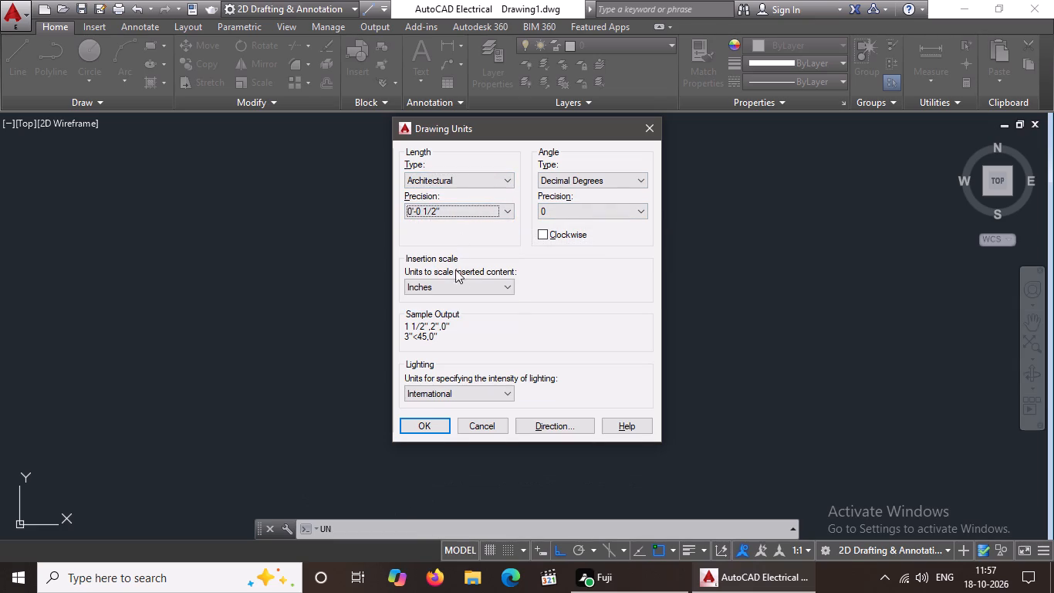
{"action": "left_click", "coordinate": [482, 290]}
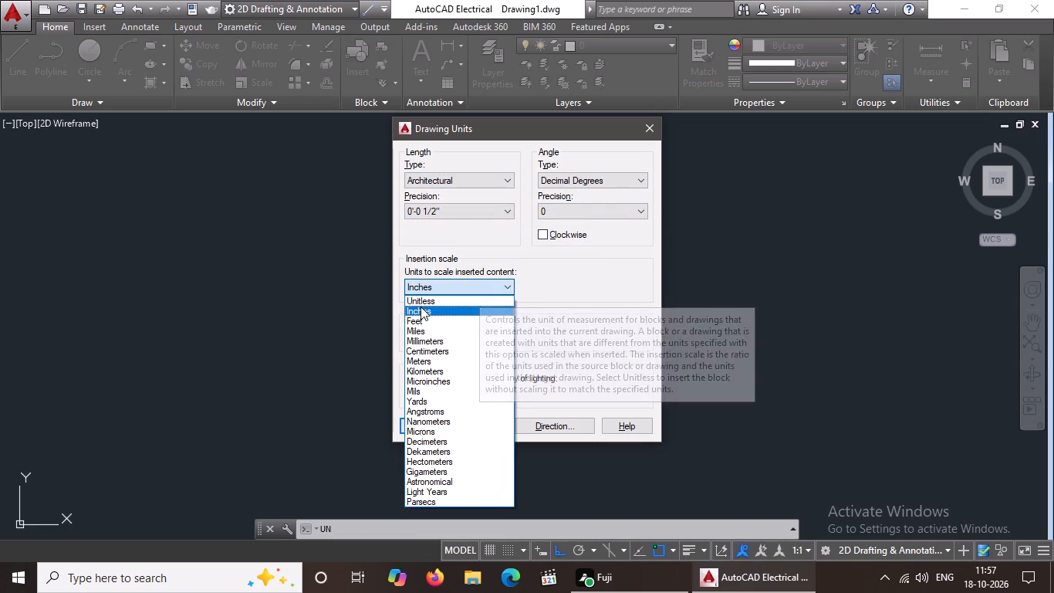
{"action": "left_click", "coordinate": [441, 307]}
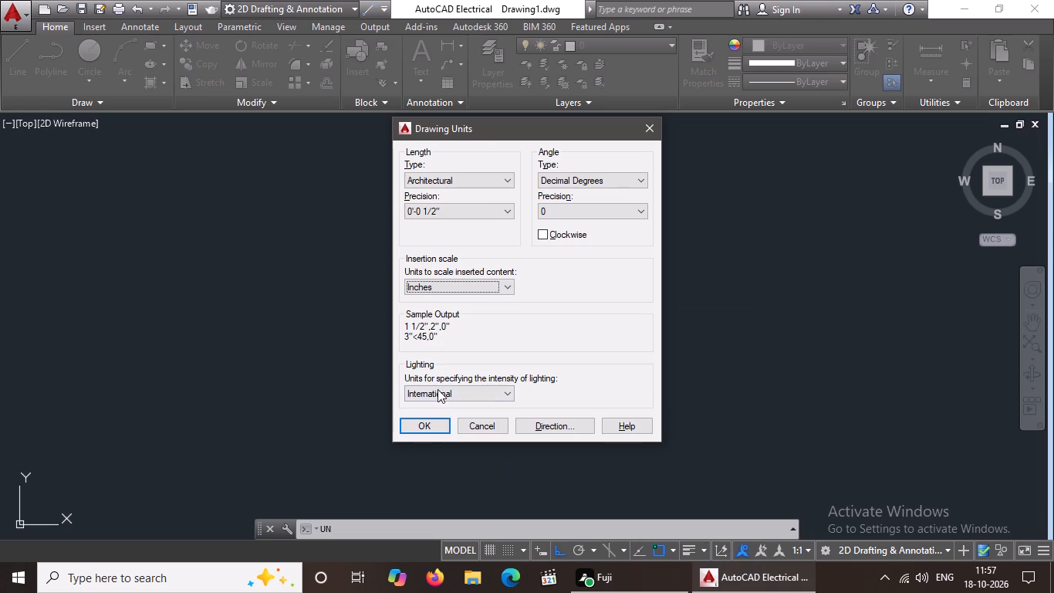
{"action": "left_click", "coordinate": [421, 427]}
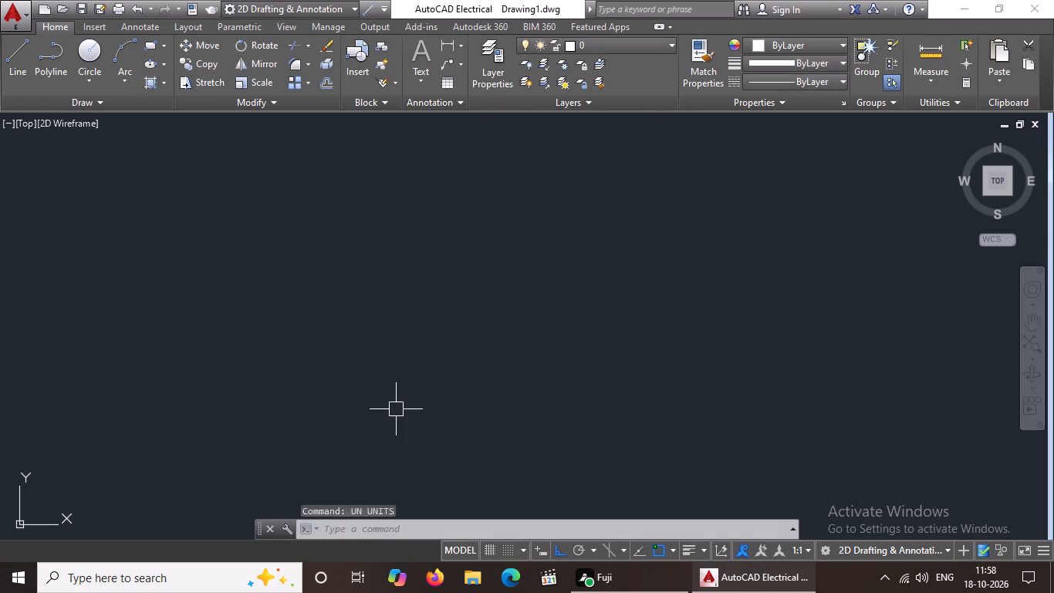
Modify the Standard dimension style's primary units to Architectural format with 0'-0 1/2" precision and make the style current.
{"action": "key", "text": "Escape"}
{"action": "type", "text": "d"}
{"action": "key", "text": "space"}
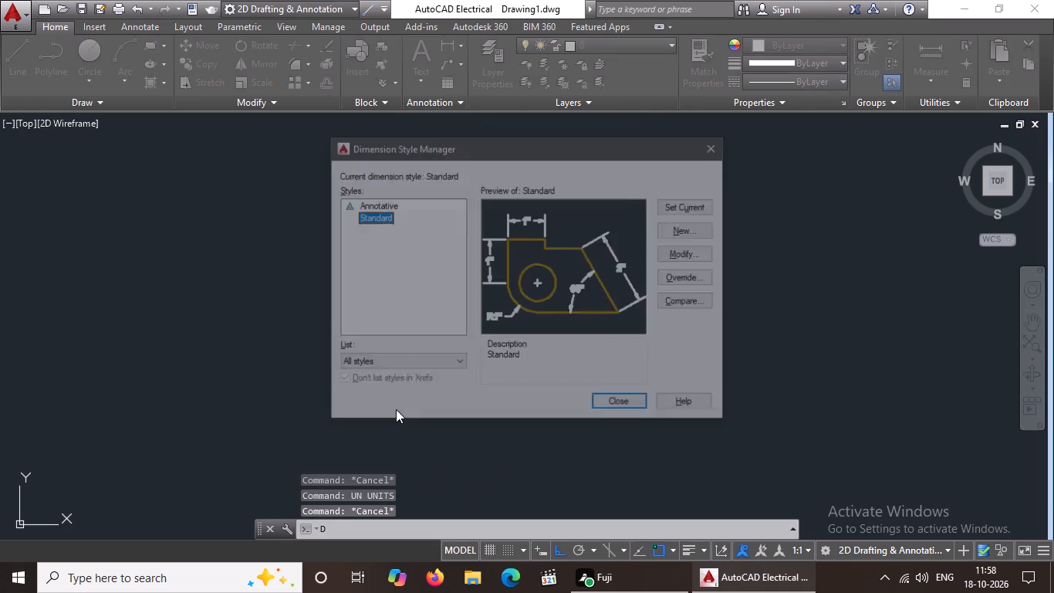
{"action": "left_click", "coordinate": [681, 250]}
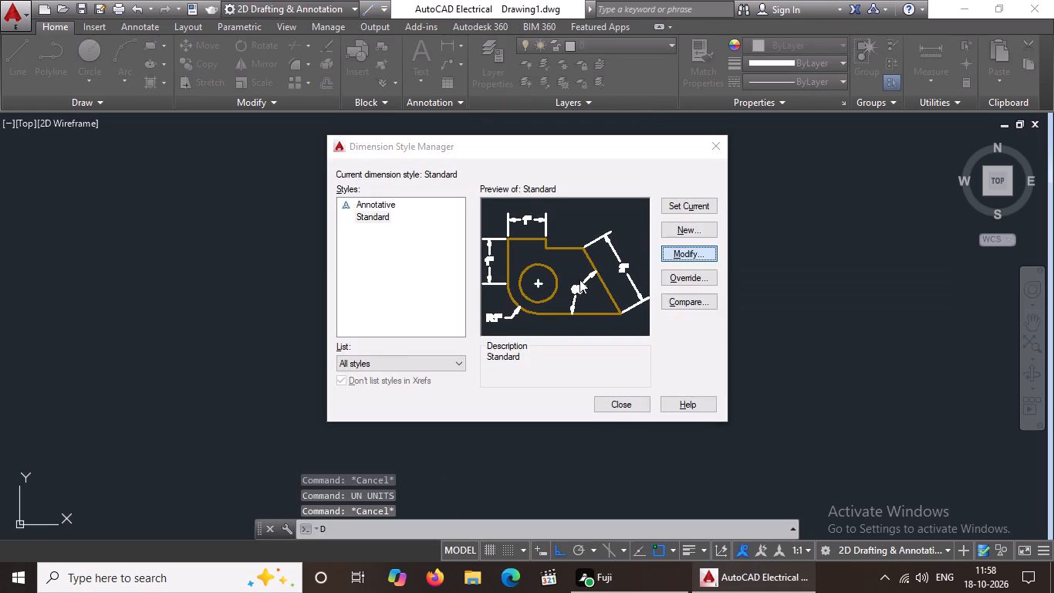
{"action": "left_click", "coordinate": [470, 150]}
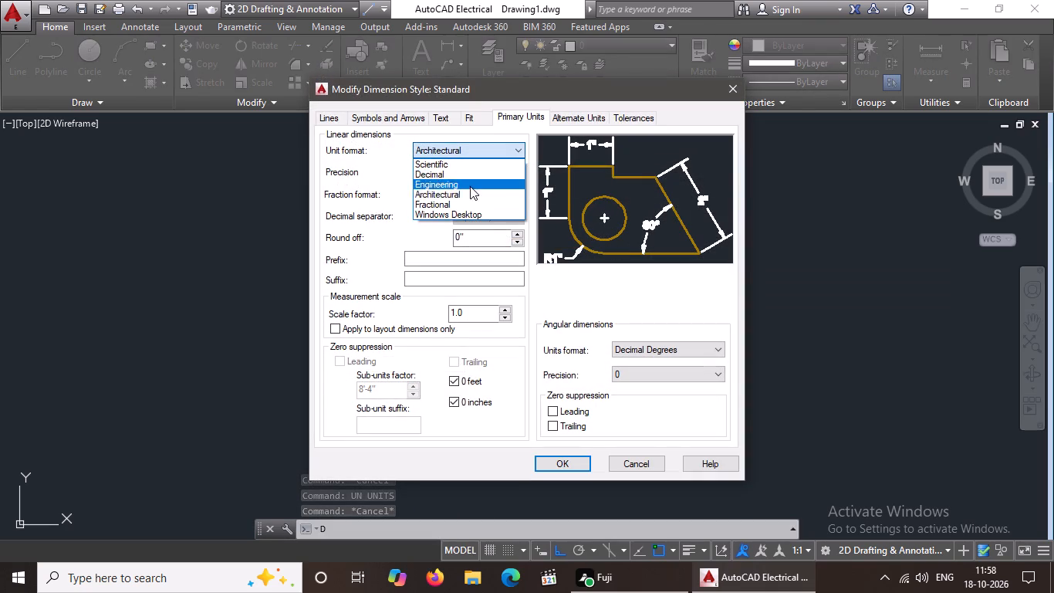
{"action": "left_click", "coordinate": [463, 194]}
{"action": "left_click", "coordinate": [476, 174]}
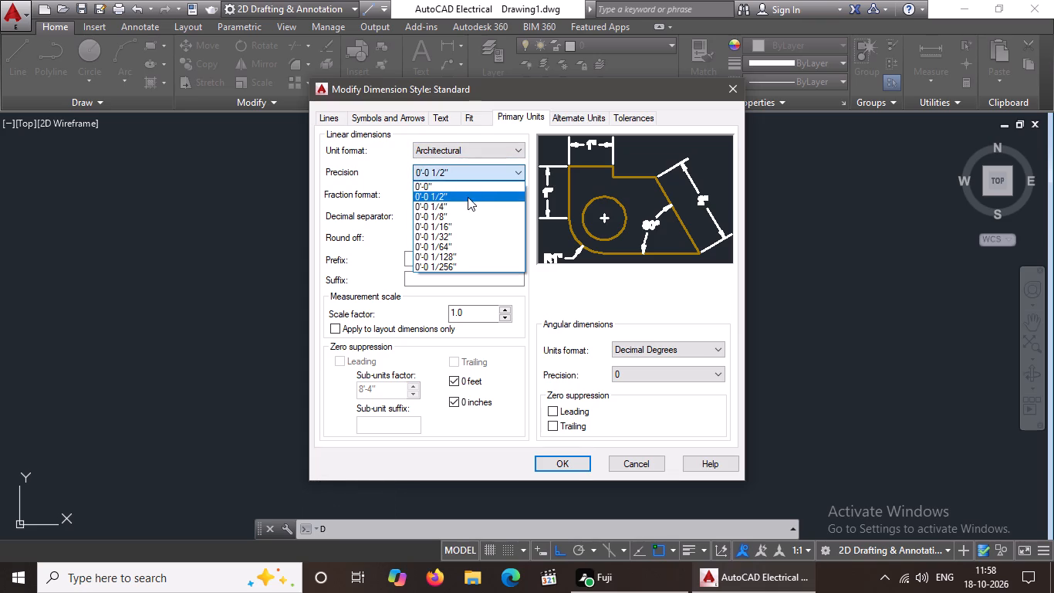
{"action": "left_click", "coordinate": [468, 192]}
{"action": "left_click", "coordinate": [572, 464]}
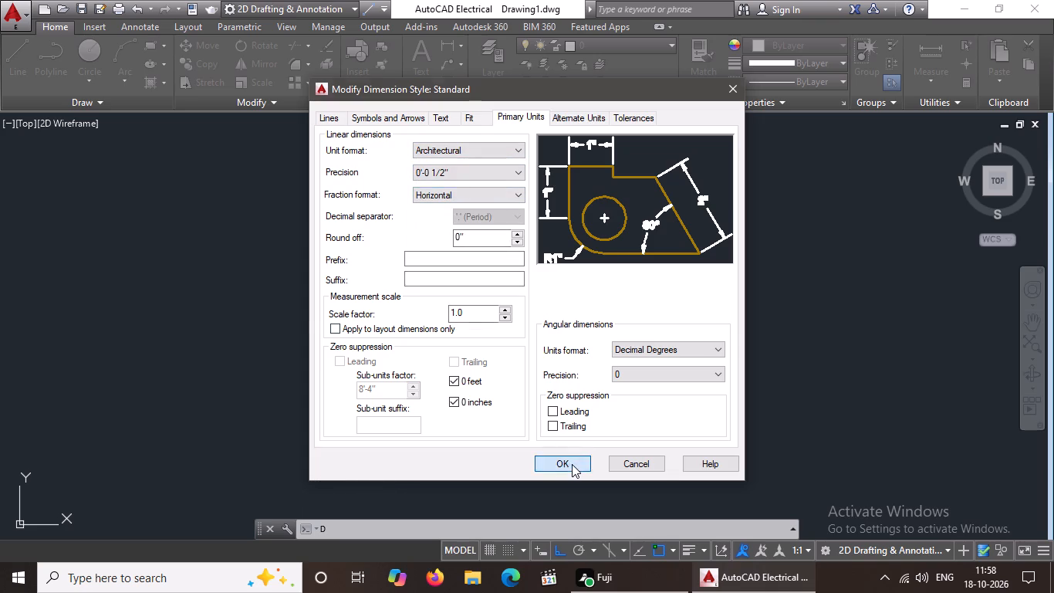
{"action": "left_click", "coordinate": [682, 207]}
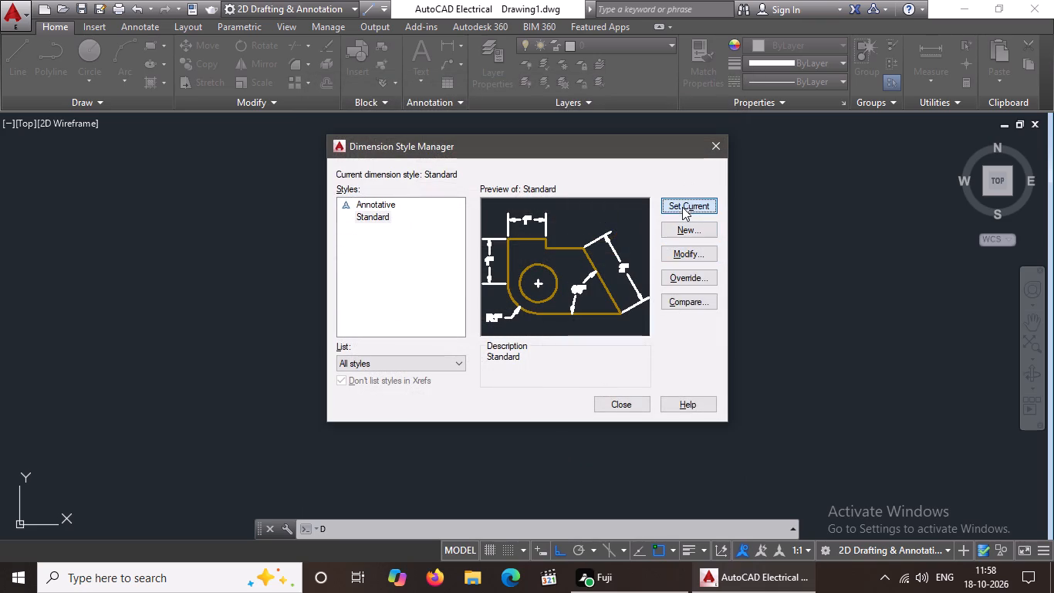
{"action": "left_click", "coordinate": [624, 405]}
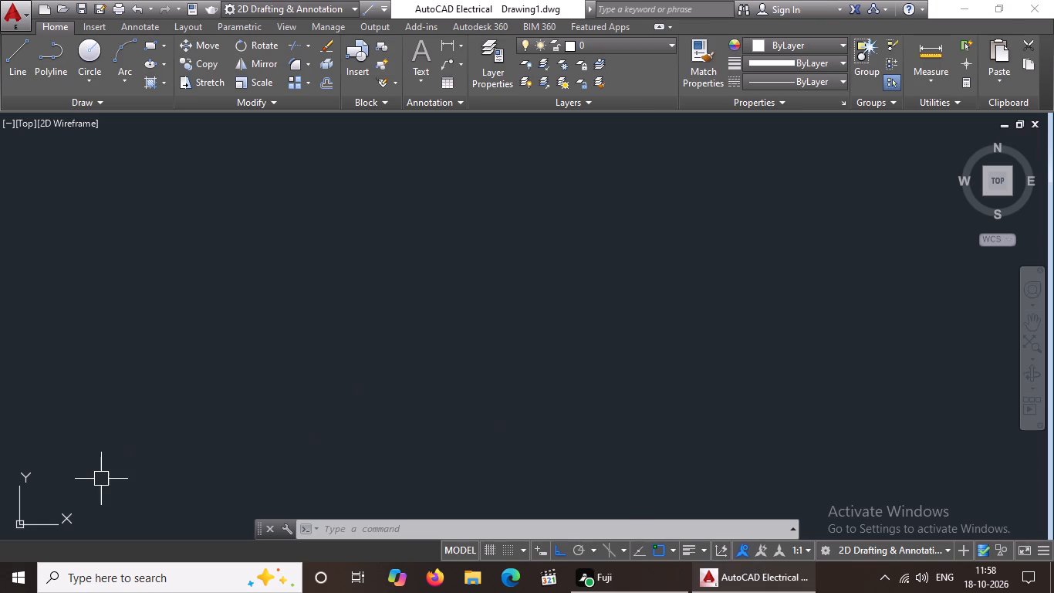
{"action": "key", "text": "Escape"}
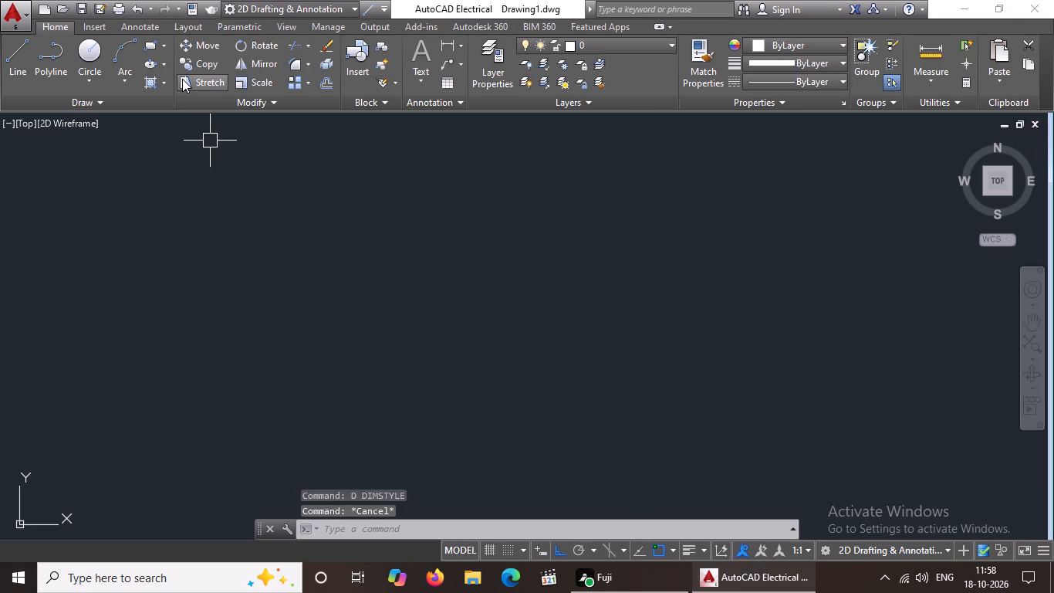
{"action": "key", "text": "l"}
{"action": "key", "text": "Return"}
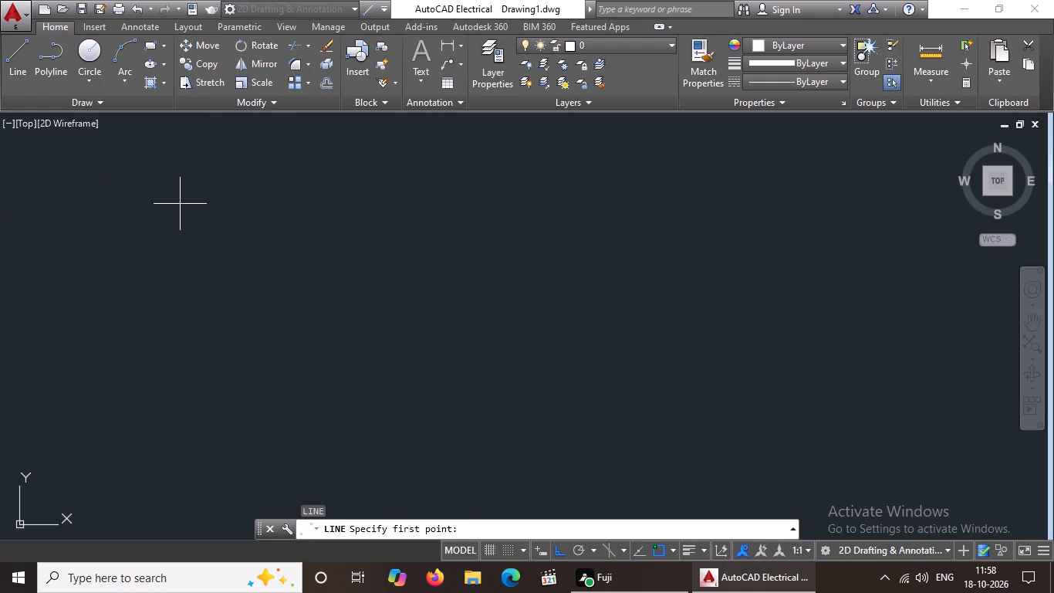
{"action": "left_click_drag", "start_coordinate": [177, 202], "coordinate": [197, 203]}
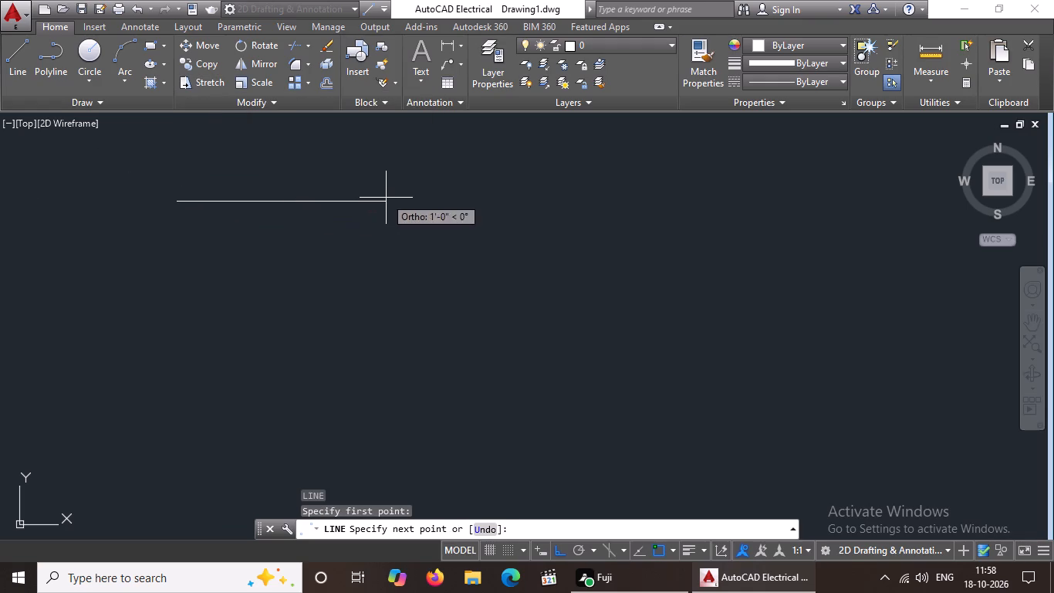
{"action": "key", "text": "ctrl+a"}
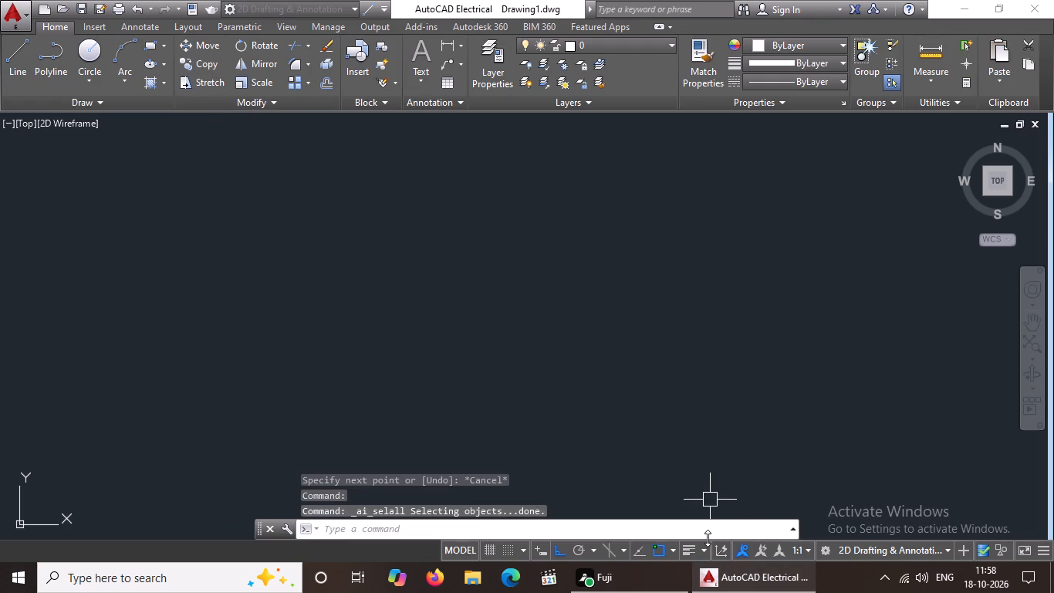
Turn on Windows night light and return to the AutoCAD drawing.
{"action": "key", "text": "super+a"}
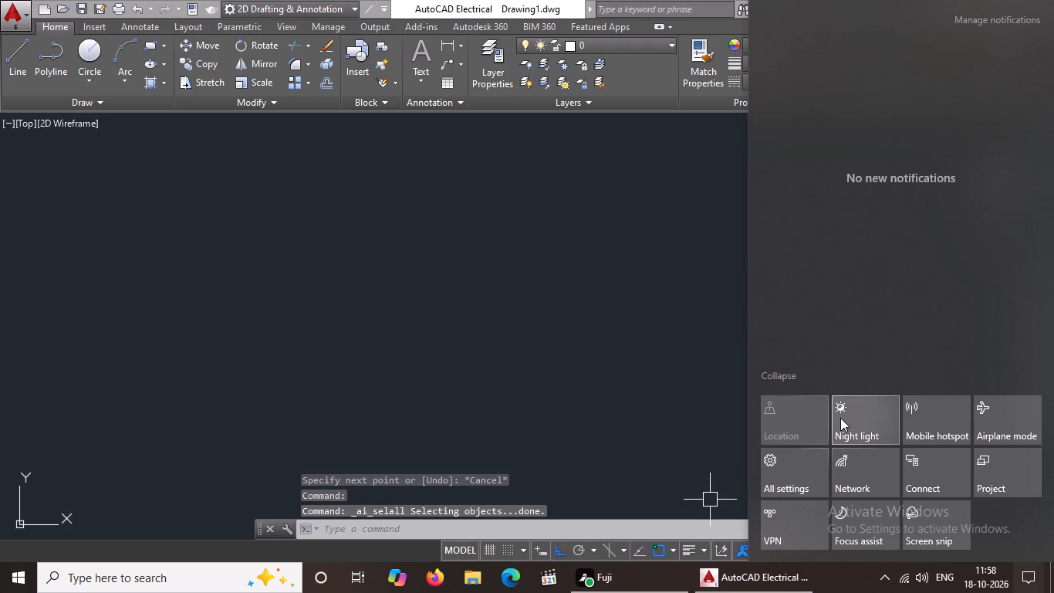
{"action": "left_click", "coordinate": [840, 418]}
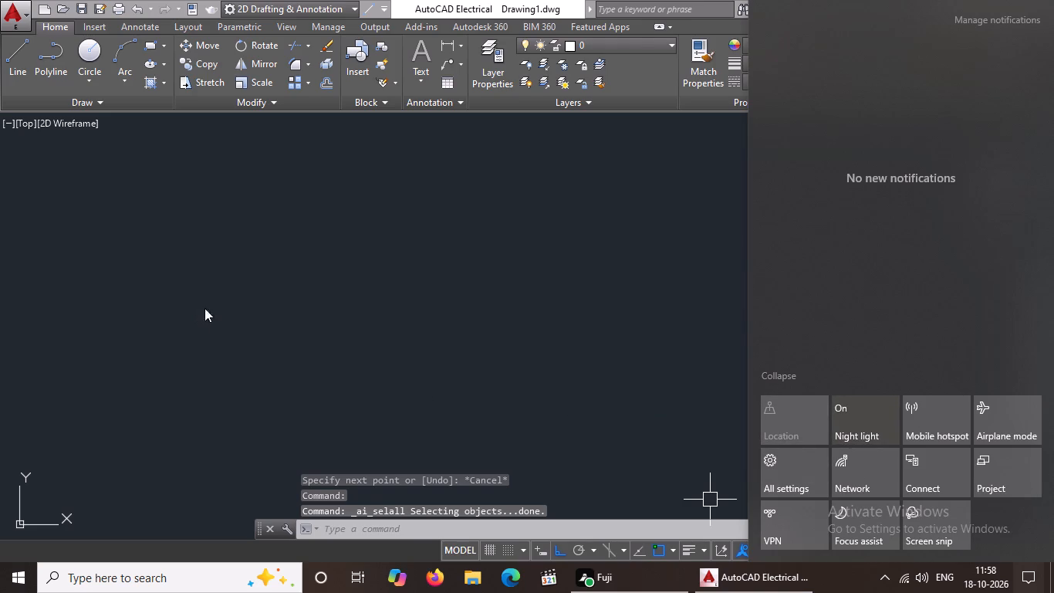
{"action": "left_click", "coordinate": [258, 300]}
Draw a horizontal line 13'3" long, running to the right, as the room's top edge.
{"action": "left_click", "coordinate": [5, 49]}
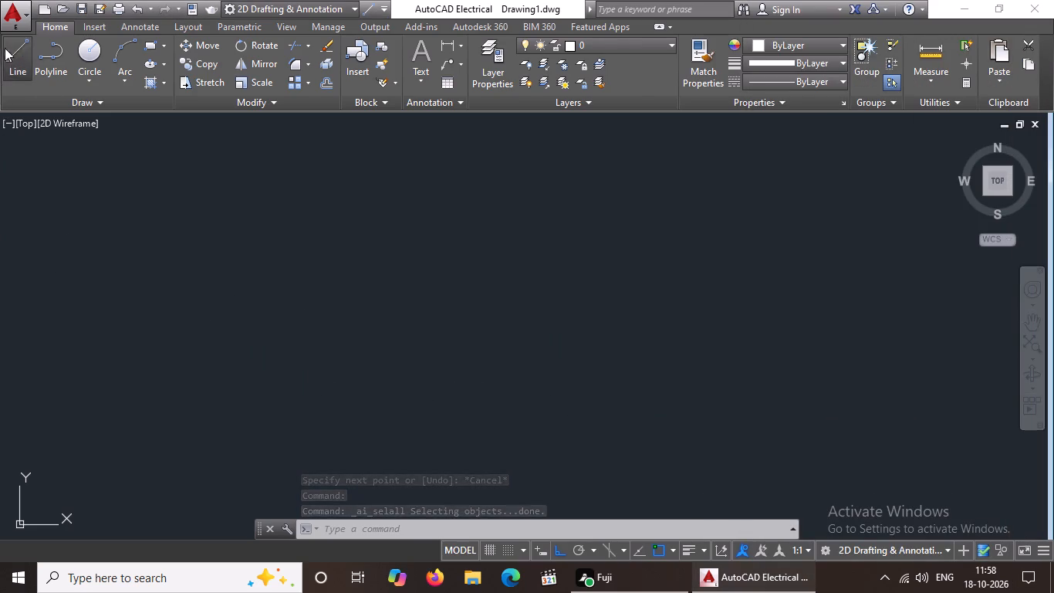
{"action": "left_click_drag", "start_coordinate": [210, 171], "coordinate": [228, 173]}
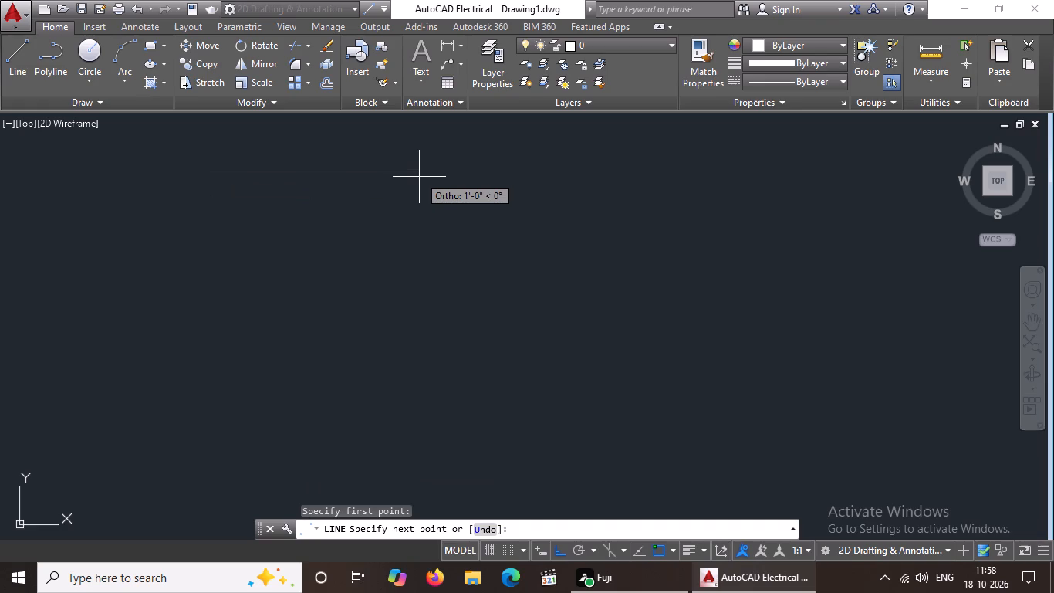
{"action": "type", "text": "13'"}
{"action": "type", "text": "3\""}
{"action": "key", "text": "Return"}
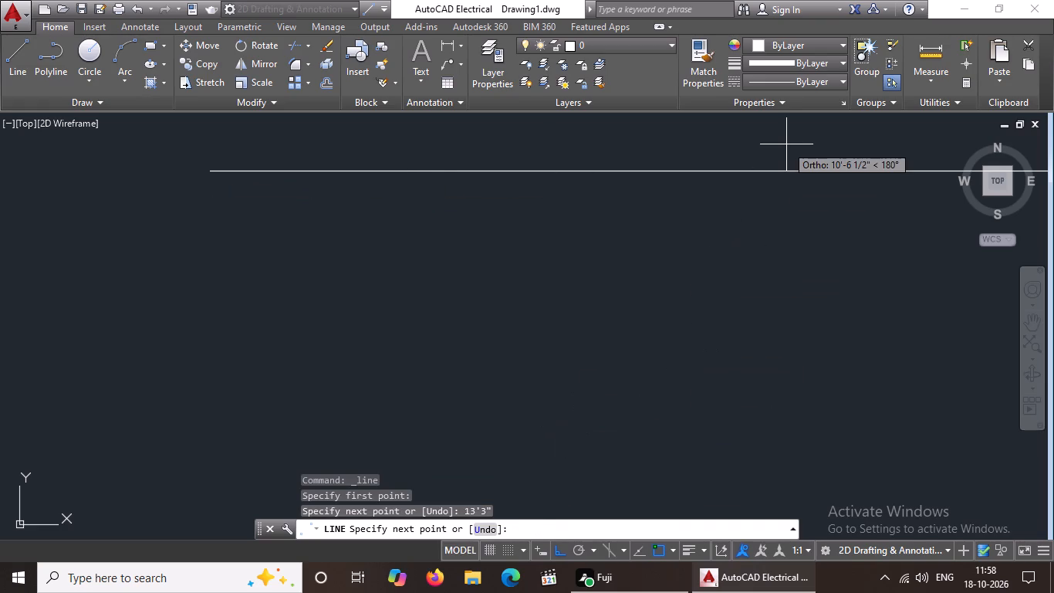
{"action": "key", "text": "Escape"}
Move the 13'3" horizontal line straight up, well above the origin.
{"action": "type", "text": "z a"}
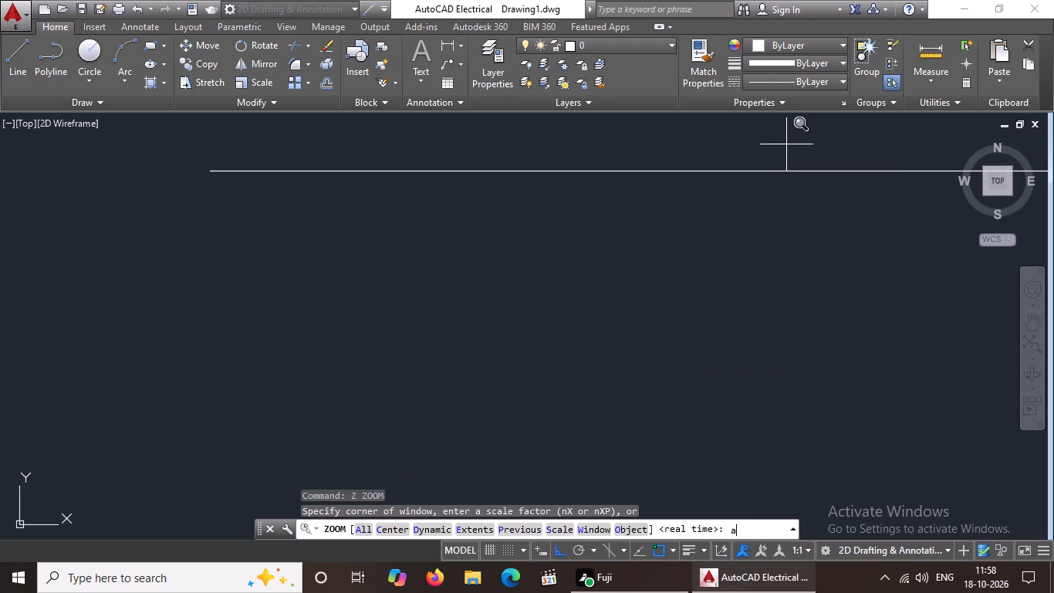
{"action": "key", "text": "space"}
{"action": "scroll", "coordinate": [778, 141], "scroll_direction": "down", "scroll_amount": 5}
{"action": "middle_click_drag", "start_coordinate": [708, 202], "coordinate": [510, 327]}
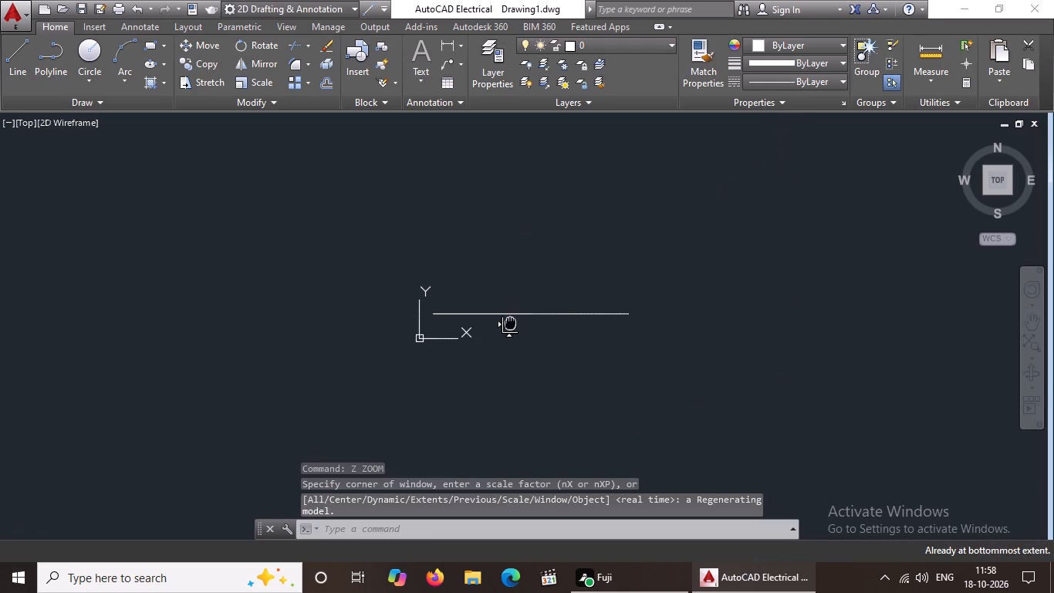
{"action": "middle_click_drag", "start_coordinate": [510, 327], "coordinate": [509, 328]}
{"action": "left_click", "coordinate": [495, 312]}
{"action": "left_click_drag", "start_coordinate": [197, 40], "coordinate": [201, 48]}
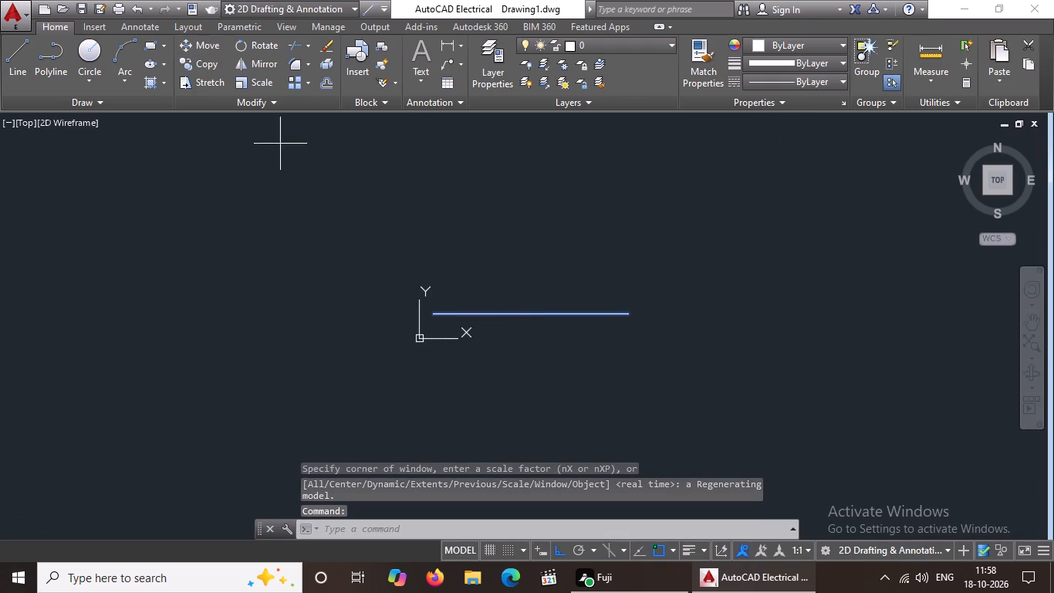
{"action": "left_click_drag", "start_coordinate": [537, 317], "coordinate": [542, 137]}
{"action": "left_click", "coordinate": [543, 128]}
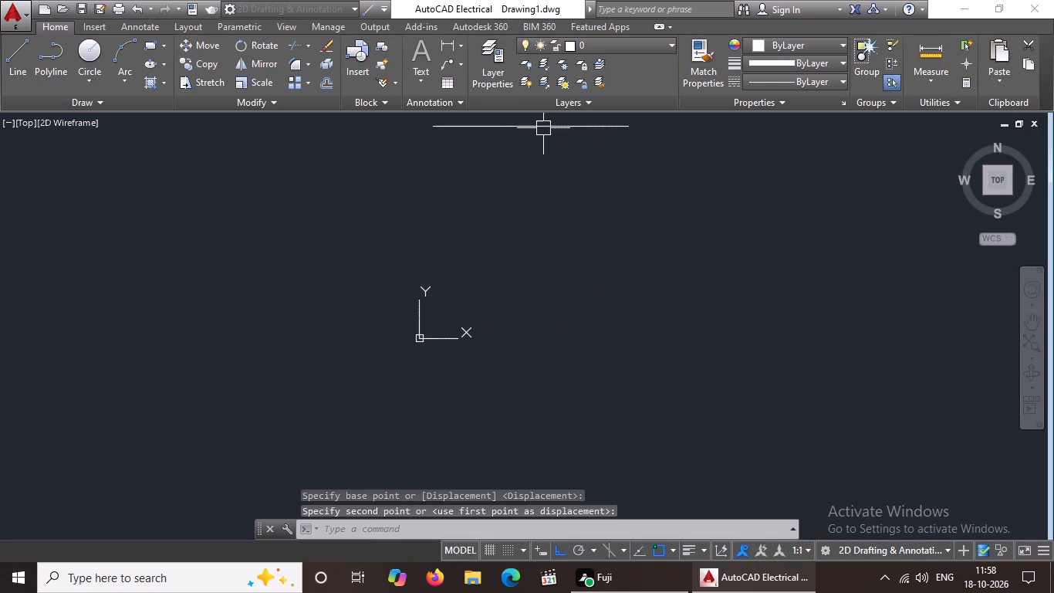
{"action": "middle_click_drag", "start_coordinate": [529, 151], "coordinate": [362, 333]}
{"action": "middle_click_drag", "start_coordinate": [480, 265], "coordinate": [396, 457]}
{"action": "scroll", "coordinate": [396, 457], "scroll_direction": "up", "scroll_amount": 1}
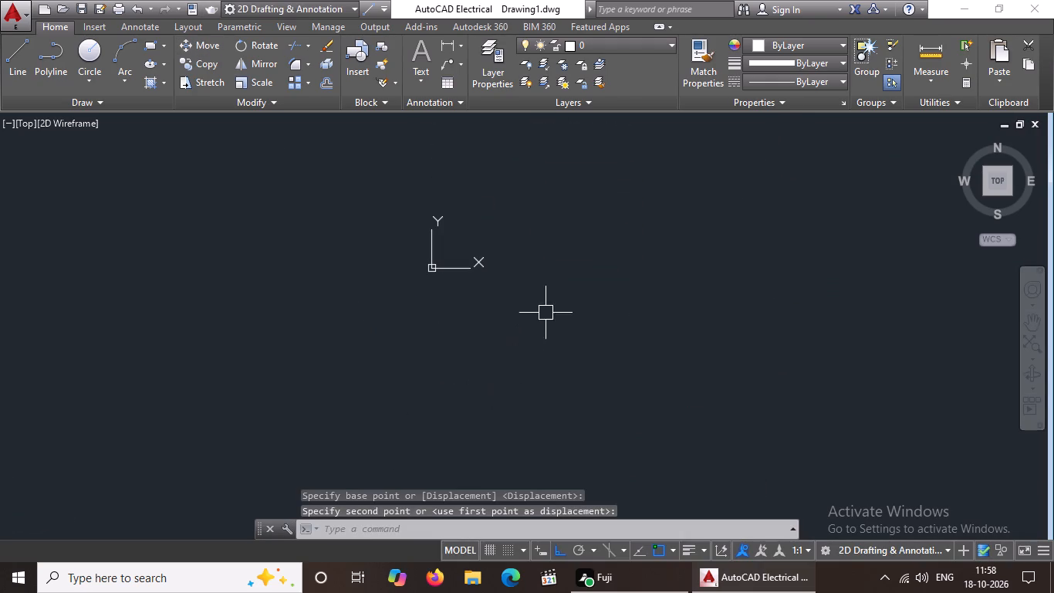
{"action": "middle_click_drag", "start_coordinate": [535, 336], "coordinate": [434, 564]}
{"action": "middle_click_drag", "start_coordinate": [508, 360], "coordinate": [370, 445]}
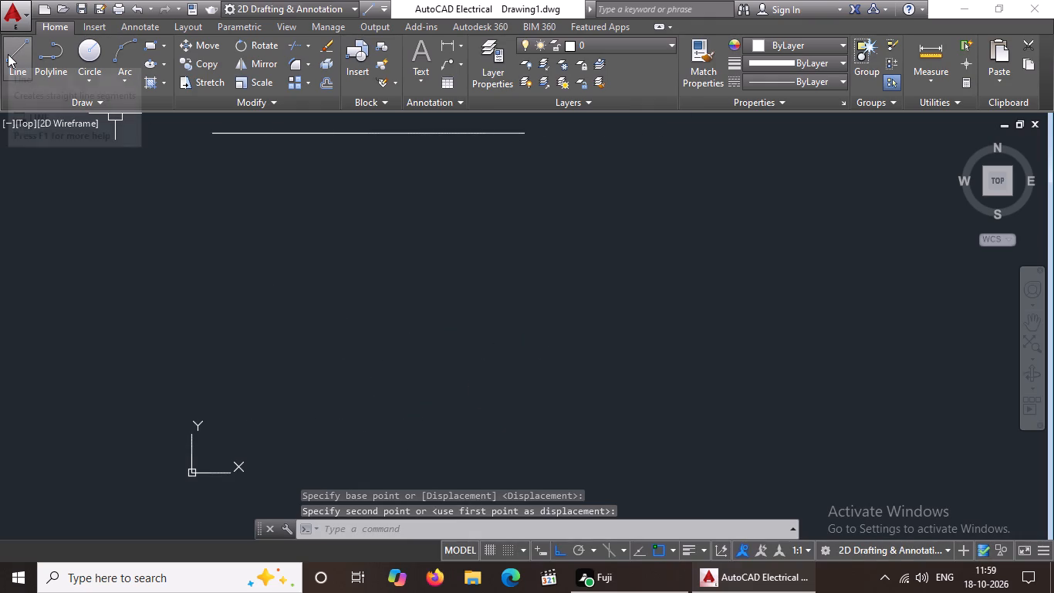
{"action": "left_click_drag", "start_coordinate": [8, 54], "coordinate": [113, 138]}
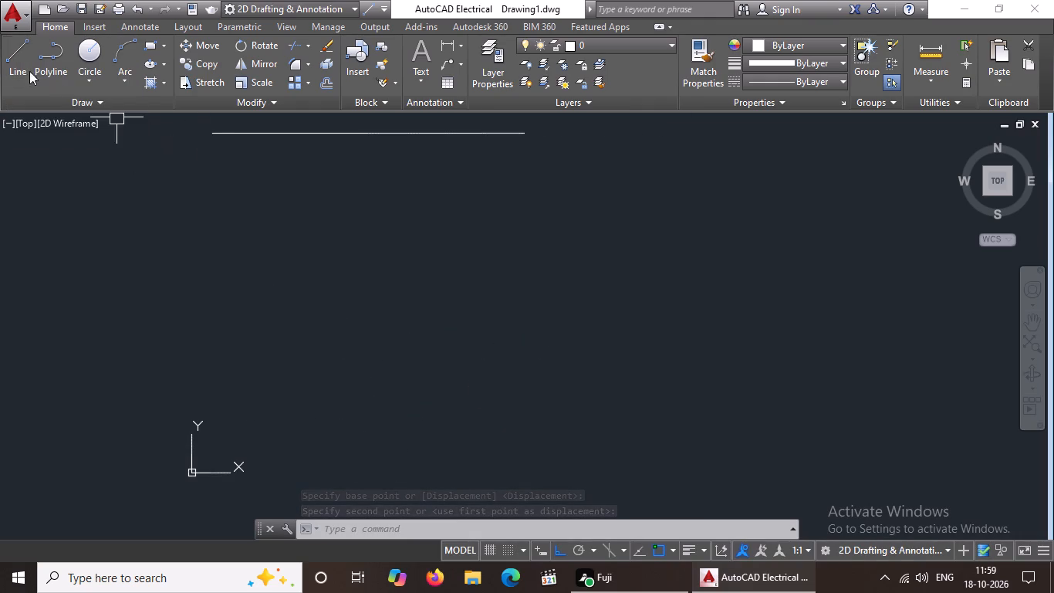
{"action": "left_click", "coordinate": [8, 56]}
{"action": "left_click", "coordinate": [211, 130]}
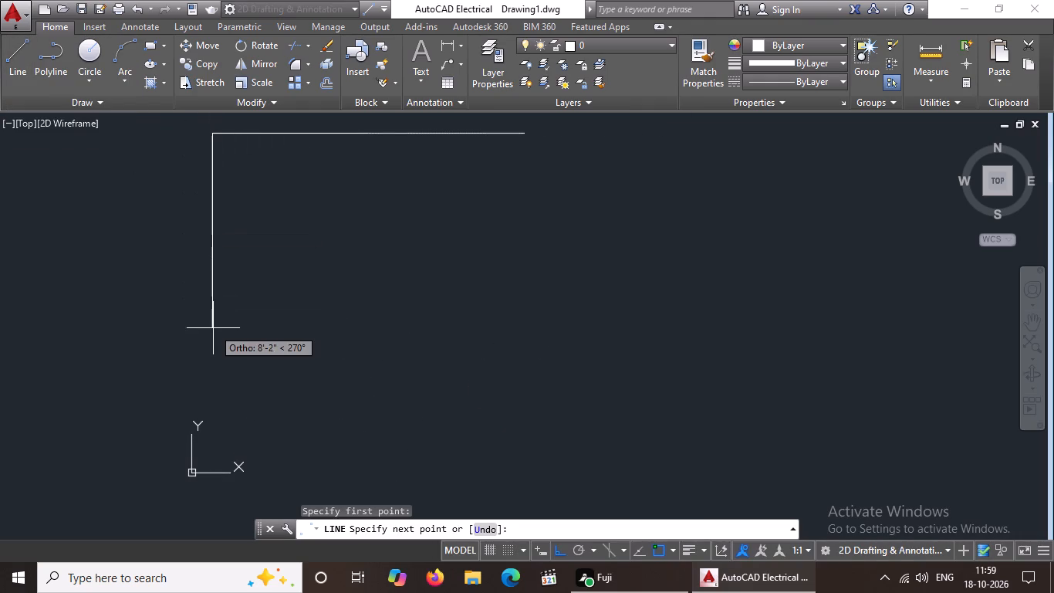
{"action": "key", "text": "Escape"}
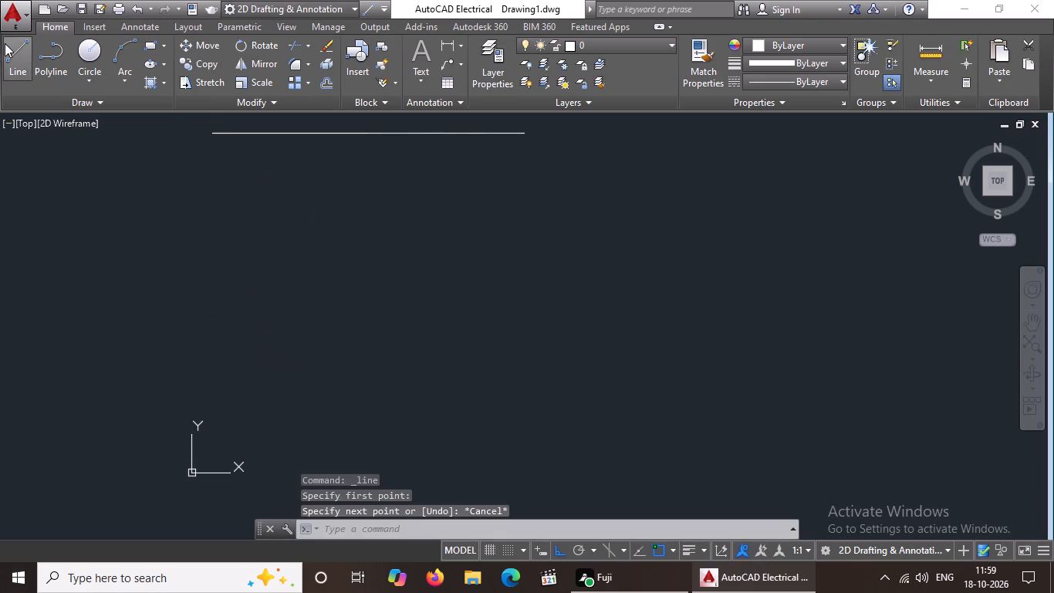
Complete the room rectangle from the top line's left endpoint with segments 13'1" down, 13'3" right and 13'1" up.
{"action": "left_click", "coordinate": [5, 44]}
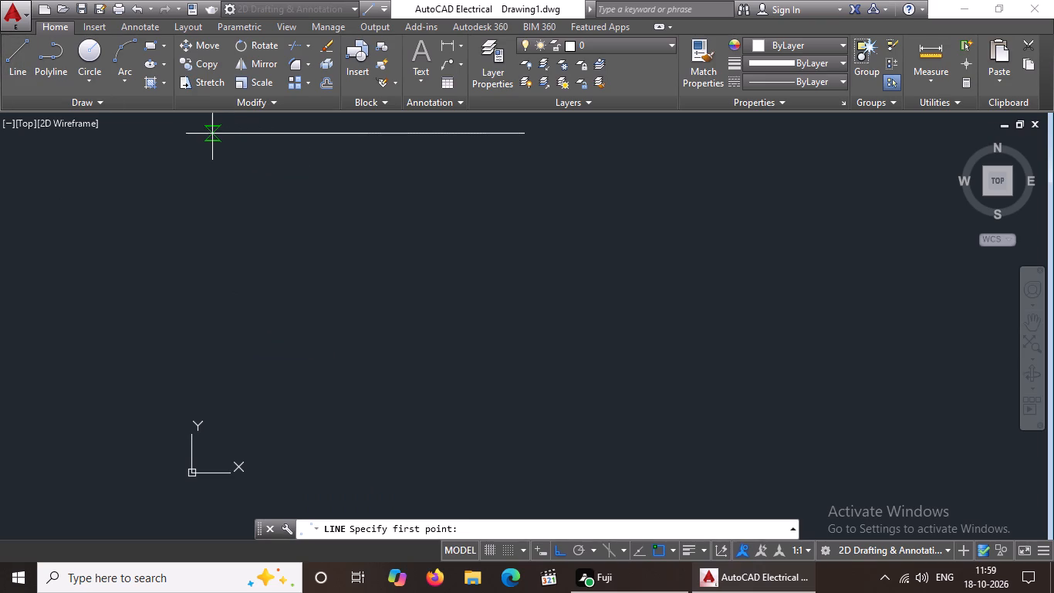
{"action": "left_click", "coordinate": [207, 136]}
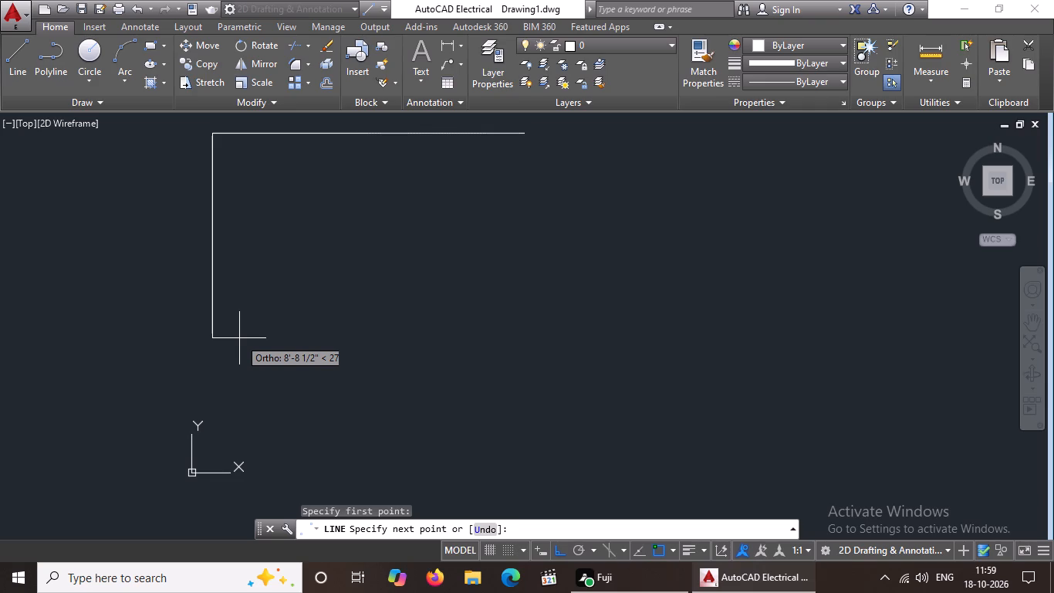
{"action": "key", "text": "1"}
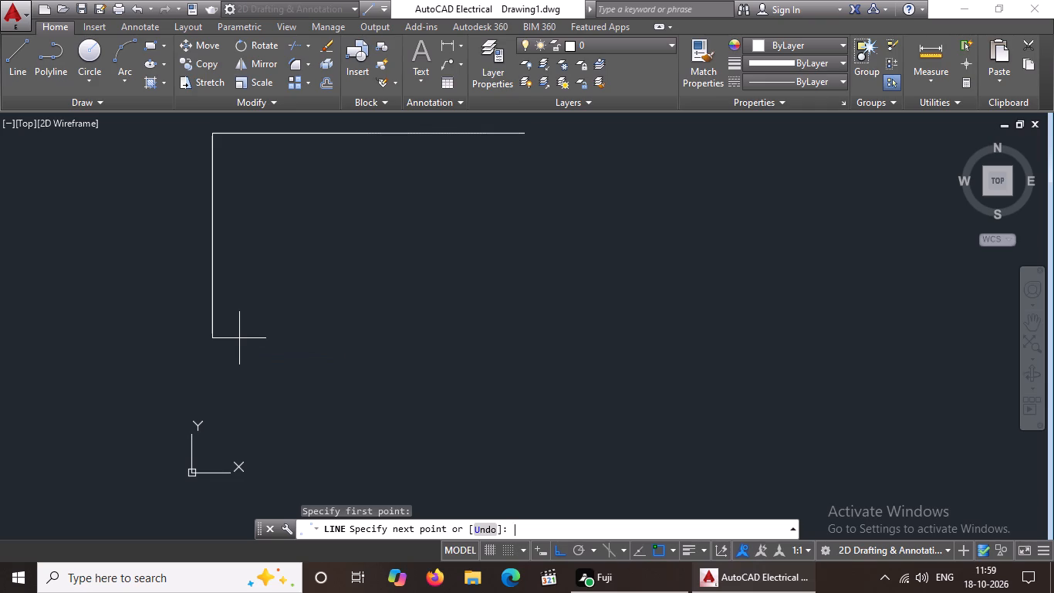
{"action": "key", "text": "3"}
{"action": "key", "text": "apostrophe"}
{"action": "type", "text": "1\""}
{"action": "key", "text": "Return"}
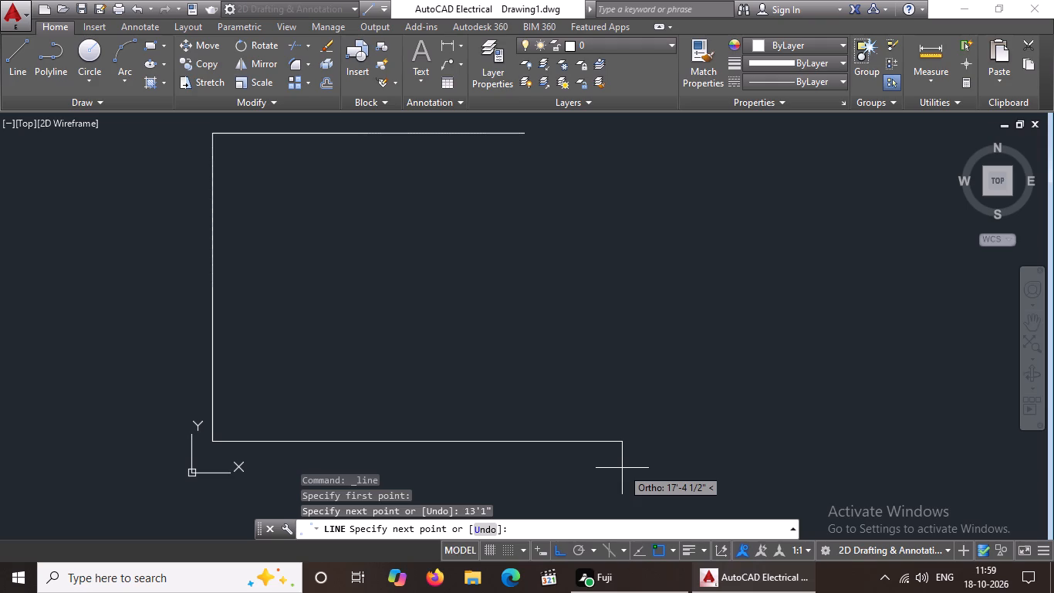
{"action": "type", "text": "13'"}
{"action": "type", "text": "3\""}
{"action": "key", "text": "Return"}
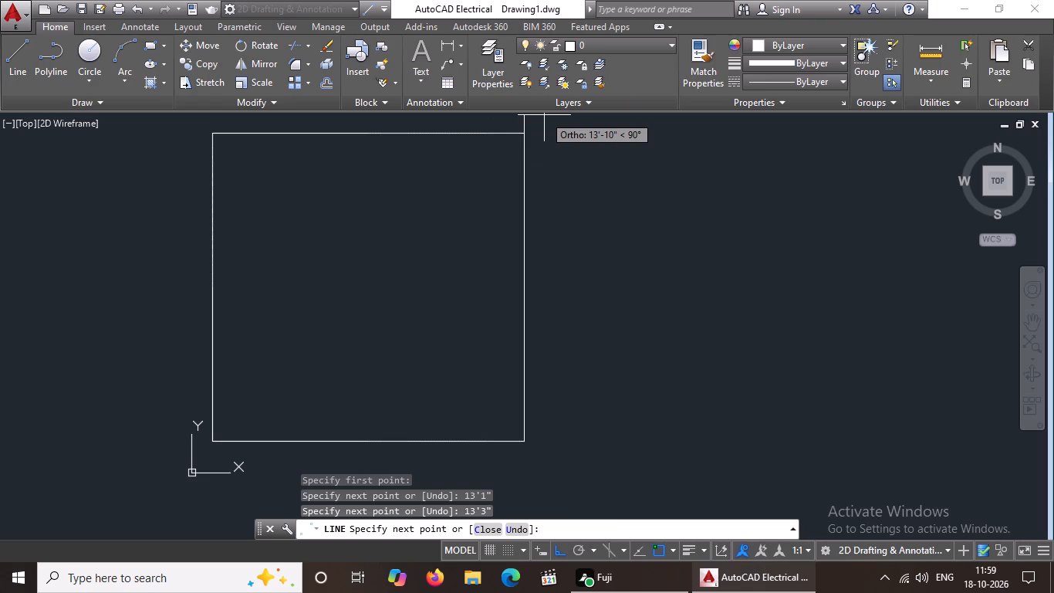
{"action": "type", "text": "13'1\""}
{"action": "key", "text": "Return"}
{"action": "key", "text": "Return"}
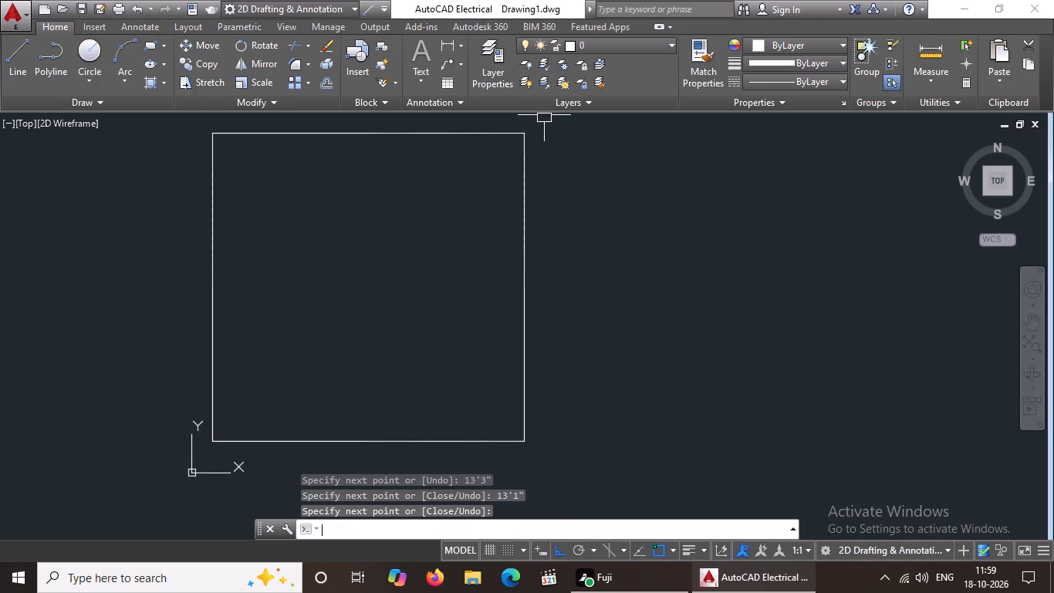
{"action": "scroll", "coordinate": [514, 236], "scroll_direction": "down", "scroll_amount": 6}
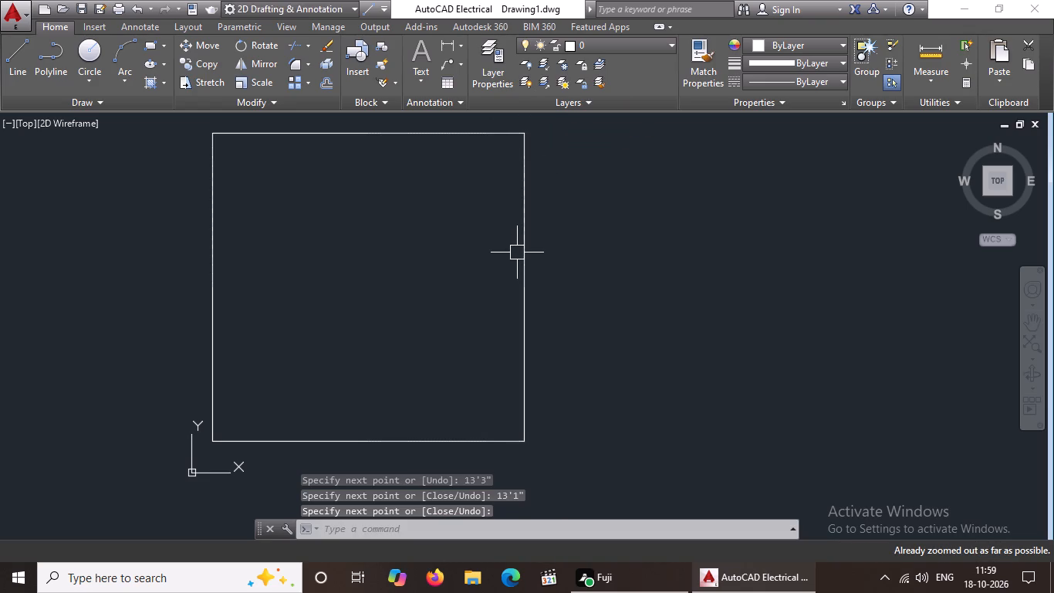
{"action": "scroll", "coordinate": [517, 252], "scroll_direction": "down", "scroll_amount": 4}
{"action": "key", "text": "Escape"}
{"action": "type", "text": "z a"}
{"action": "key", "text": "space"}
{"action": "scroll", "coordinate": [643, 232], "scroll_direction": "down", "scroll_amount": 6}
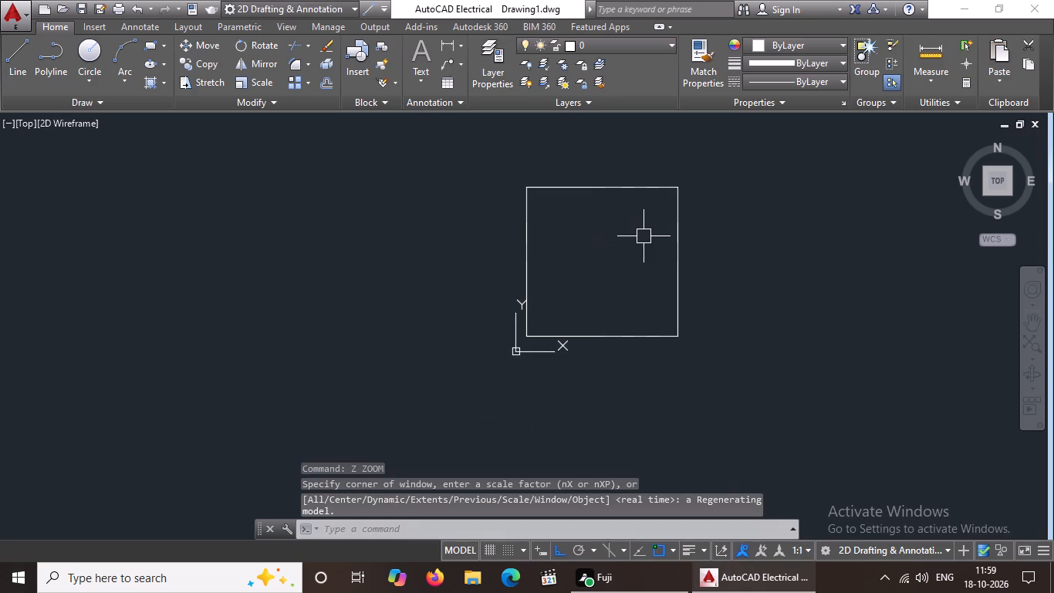
Offset all four sides of the room rectangle 9" outward to form the outer wall lines.
{"action": "scroll", "coordinate": [644, 237], "scroll_direction": "down", "scroll_amount": 1}
{"action": "middle_click_drag", "start_coordinate": [650, 267], "coordinate": [492, 220]}
{"action": "middle_click_drag", "start_coordinate": [493, 220], "coordinate": [368, 250]}
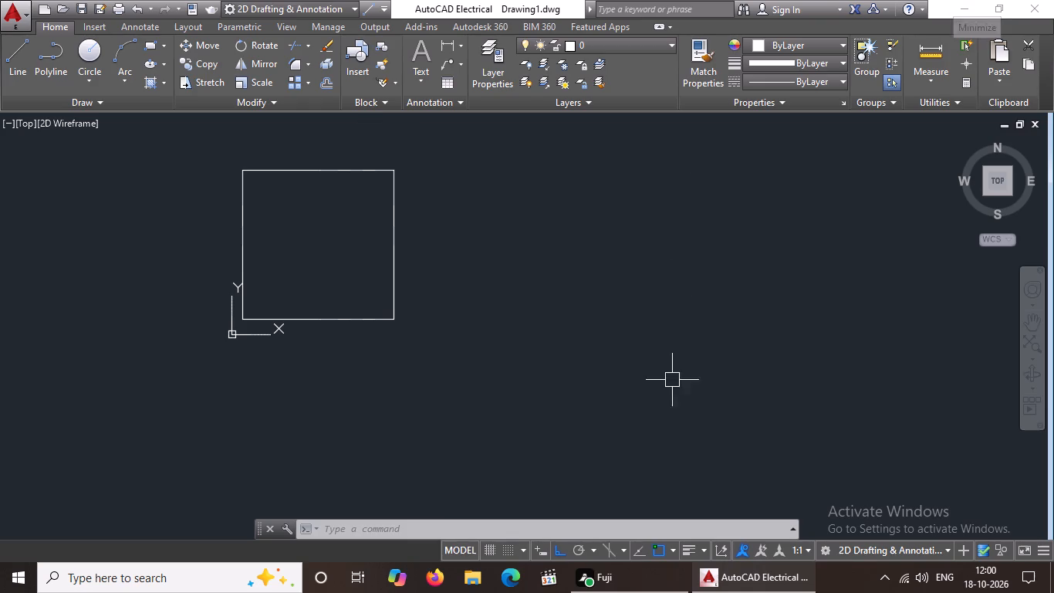
{"action": "key", "text": "Escape"}
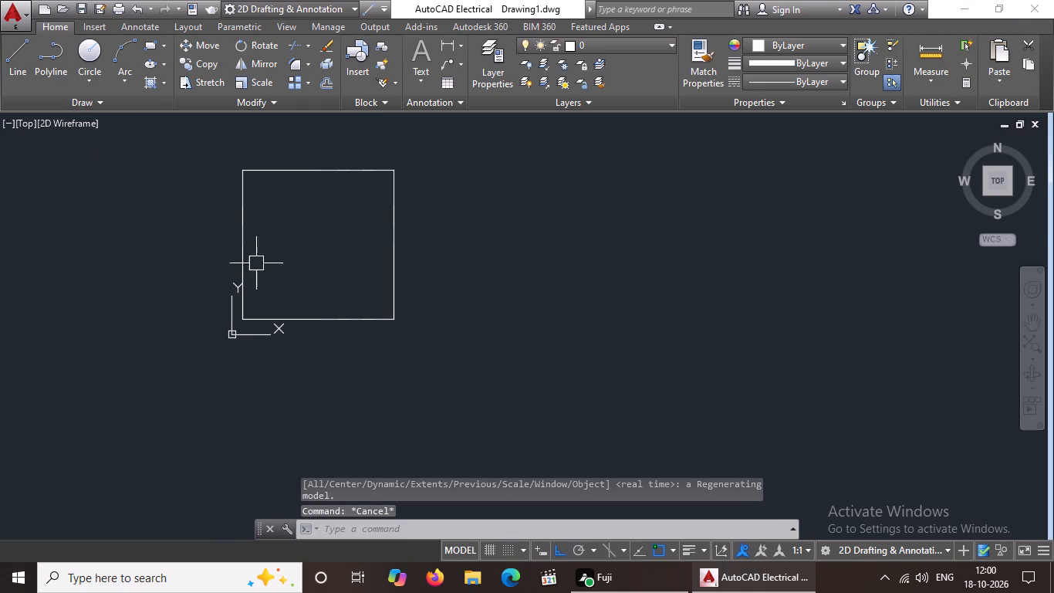
{"action": "key", "text": "o"}
{"action": "key", "text": "Return"}
{"action": "key", "text": "9"}
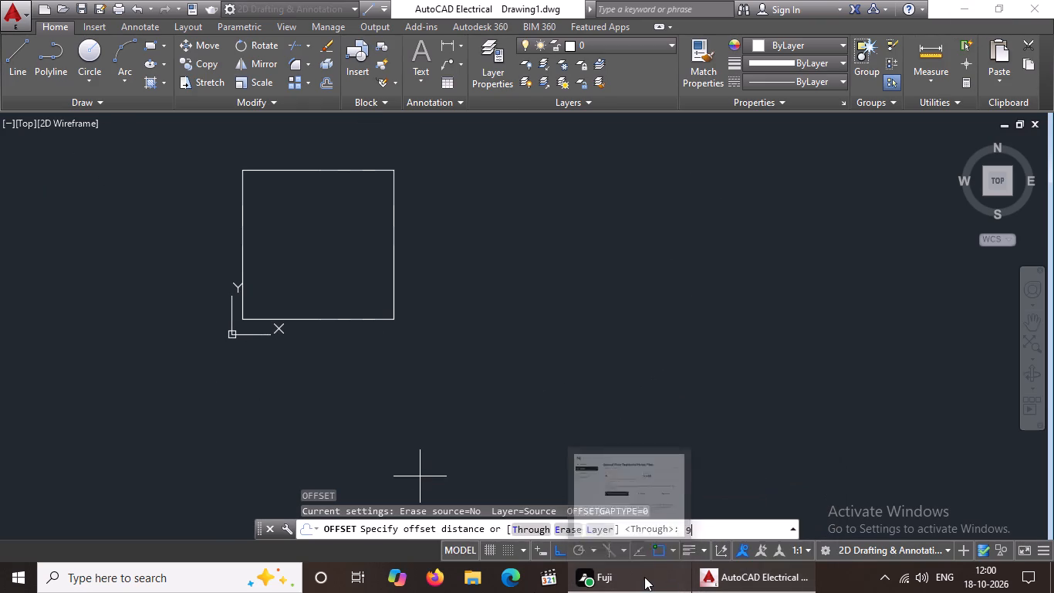
{"action": "key", "text": "shift+quotedbl"}
{"action": "key", "text": "Return"}
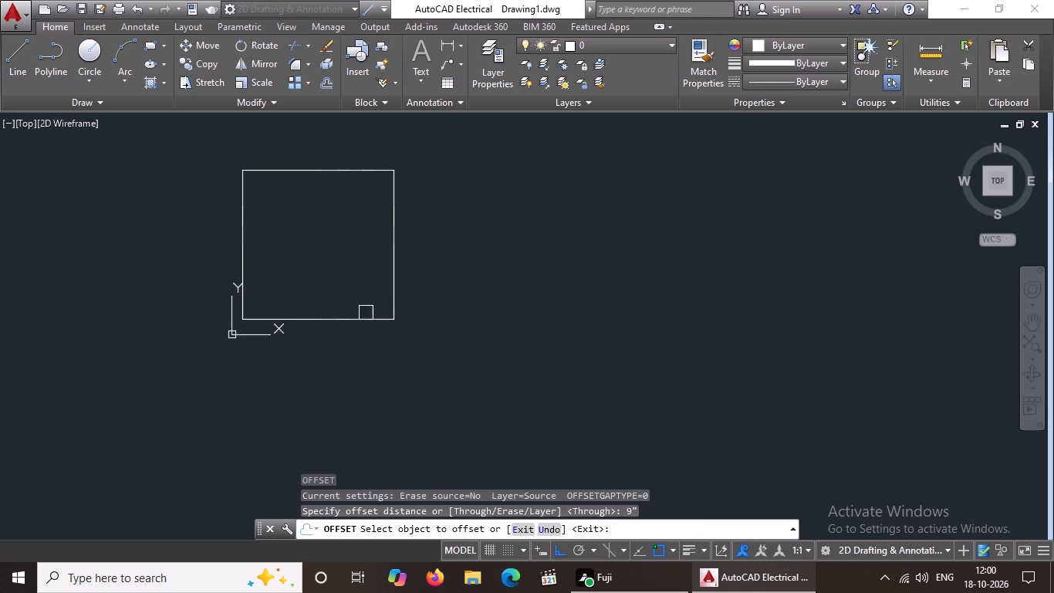
{"action": "left_click", "coordinate": [357, 317]}
{"action": "left_click_drag", "start_coordinate": [341, 392], "coordinate": [350, 378]}
{"action": "left_click_drag", "start_coordinate": [392, 247], "coordinate": [441, 247]}
{"action": "left_click_drag", "start_coordinate": [688, 254], "coordinate": [617, 266]}
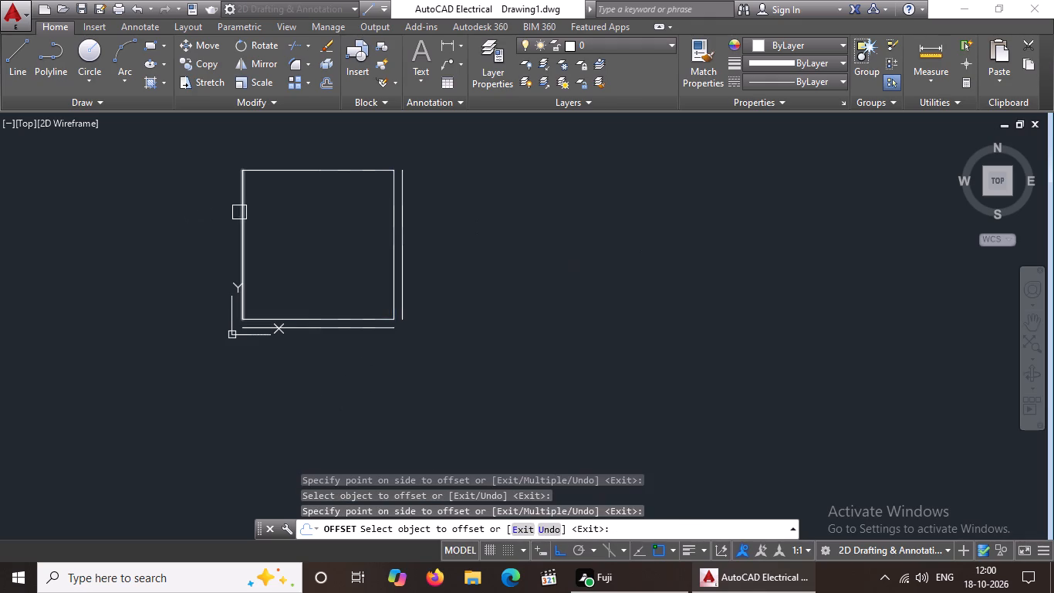
{"action": "left_click_drag", "start_coordinate": [242, 212], "coordinate": [235, 215]}
{"action": "left_click_drag", "start_coordinate": [103, 236], "coordinate": [150, 211]}
{"action": "left_click", "coordinate": [304, 171]}
{"action": "left_click", "coordinate": [314, 131]}
{"action": "key", "text": "Escape"}
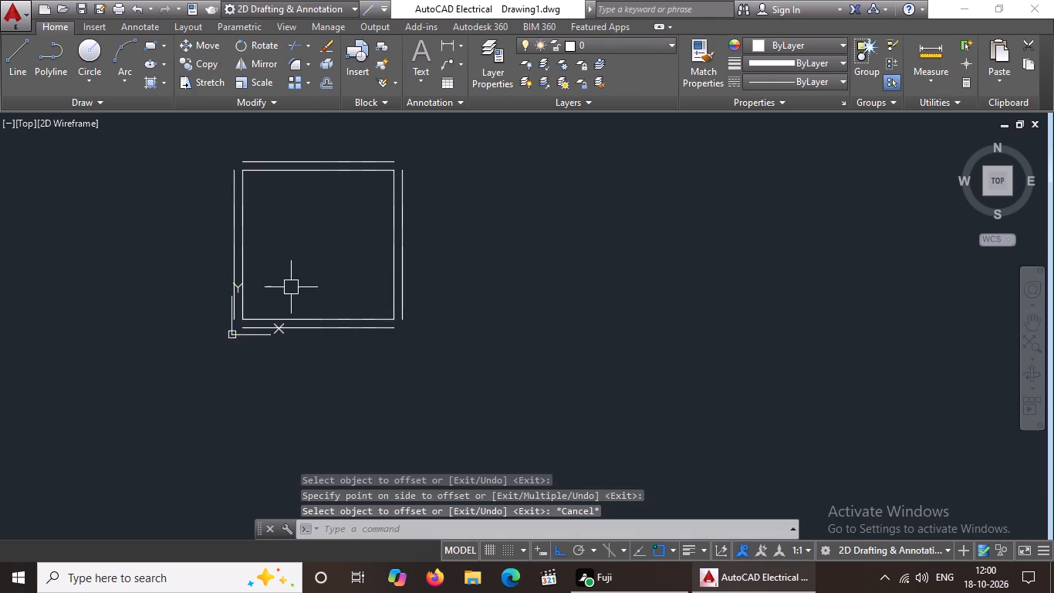
From the left endpoint of the room's outer bottom wall line, draw segments 5' down, 8' right and 5' up.
{"action": "scroll", "coordinate": [291, 287], "scroll_direction": "up", "scroll_amount": 1}
{"action": "middle_click_drag", "start_coordinate": [291, 287], "coordinate": [157, 347]}
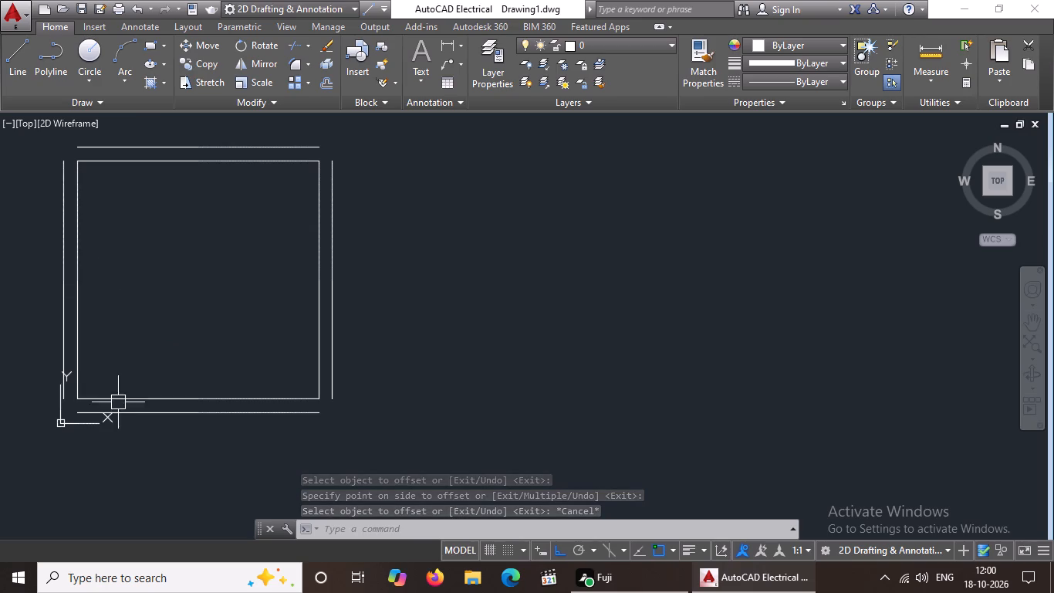
{"action": "middle_click_drag", "start_coordinate": [173, 368], "coordinate": [385, 110]}
{"action": "left_click_drag", "start_coordinate": [29, 63], "coordinate": [45, 78]}
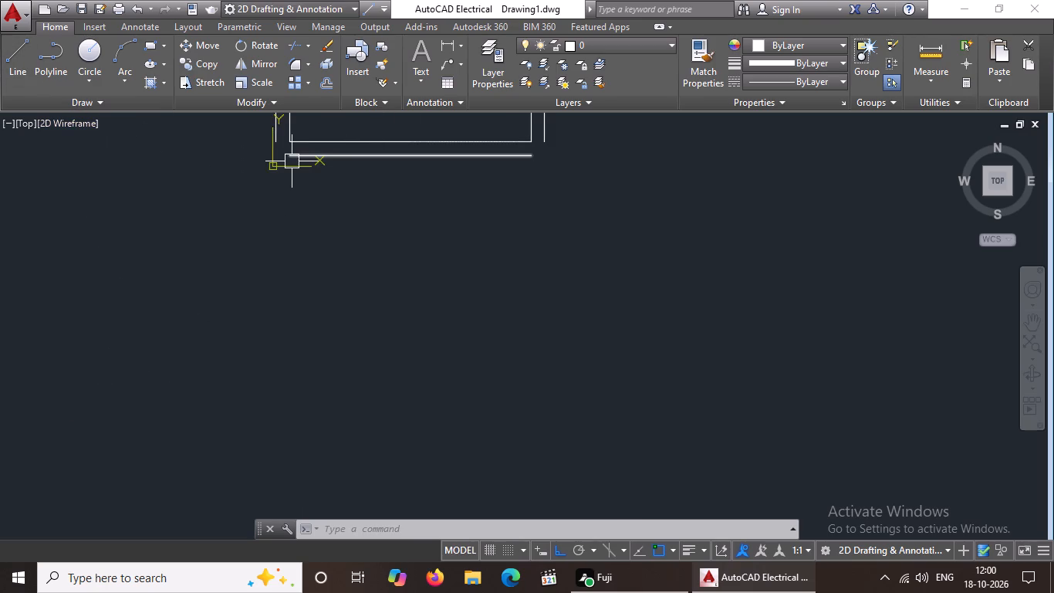
{"action": "left_click_drag", "start_coordinate": [23, 63], "coordinate": [32, 66]}
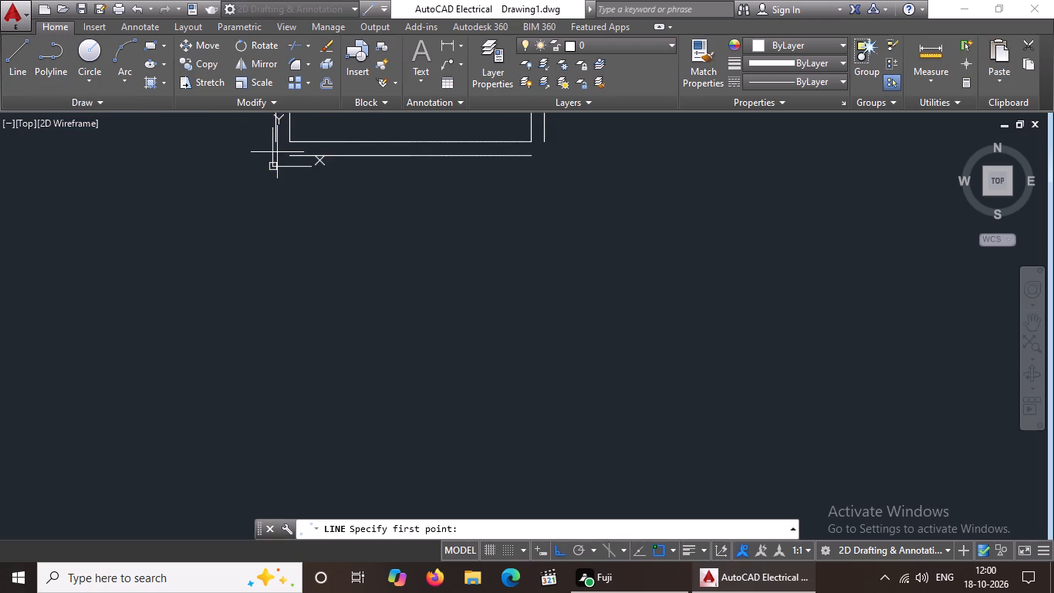
{"action": "left_click_drag", "start_coordinate": [289, 156], "coordinate": [282, 183]}
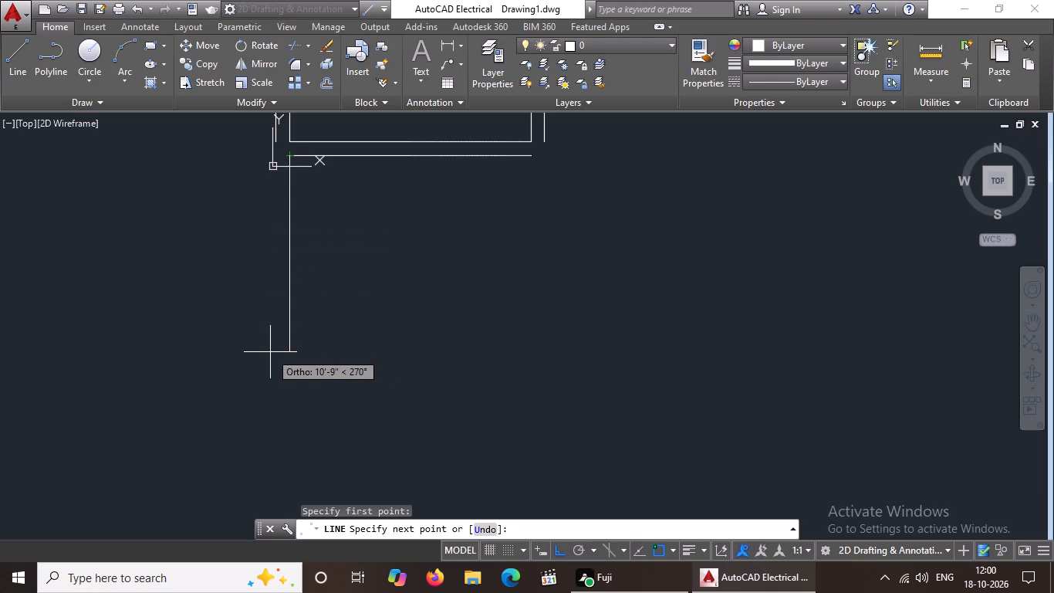
{"action": "type", "text": "5'"}
{"action": "key", "text": "Return"}
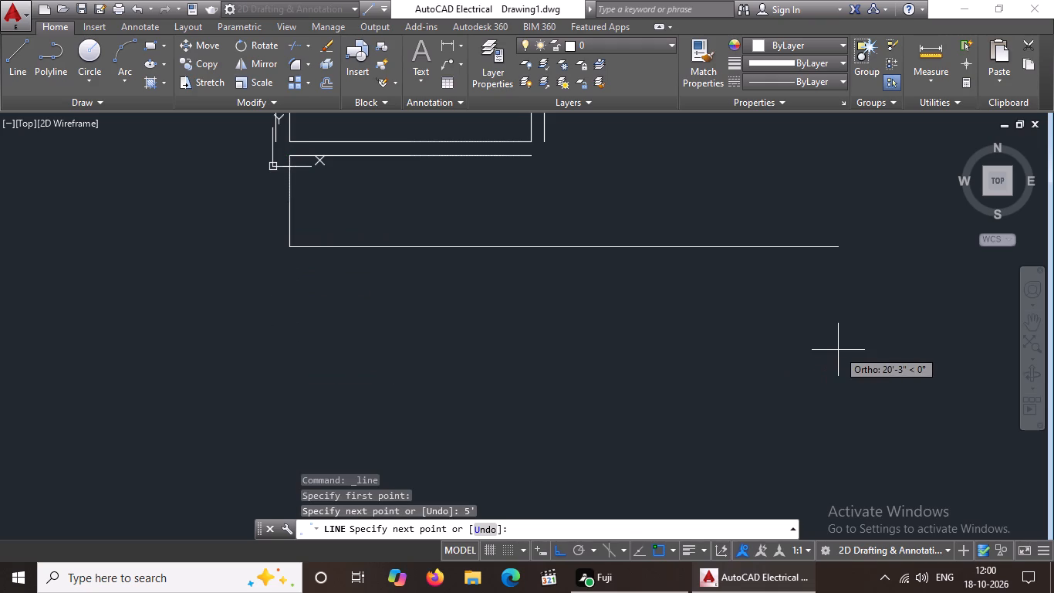
{"action": "type", "text": "8'"}
{"action": "key", "text": "Return"}
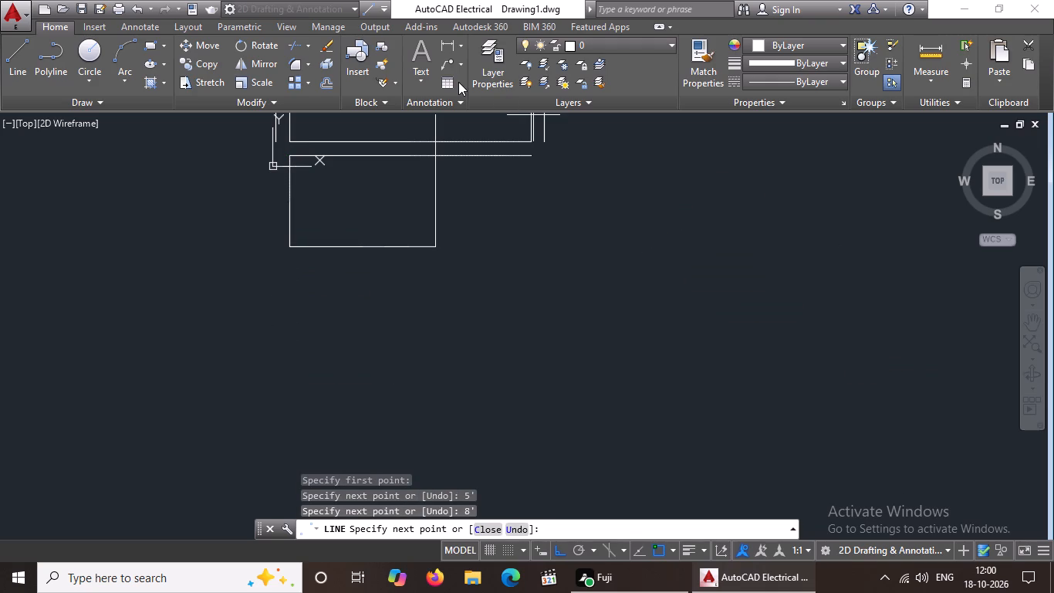
{"action": "key", "text": "5"}
{"action": "key", "text": "apostrophe"}
{"action": "key", "text": "Return"}
{"action": "key", "text": "Return"}
Offset the left, bottom and right sides of the 8' by 5' room 9" outward.
{"action": "middle_click_drag", "start_coordinate": [401, 252], "coordinate": [412, 351]}
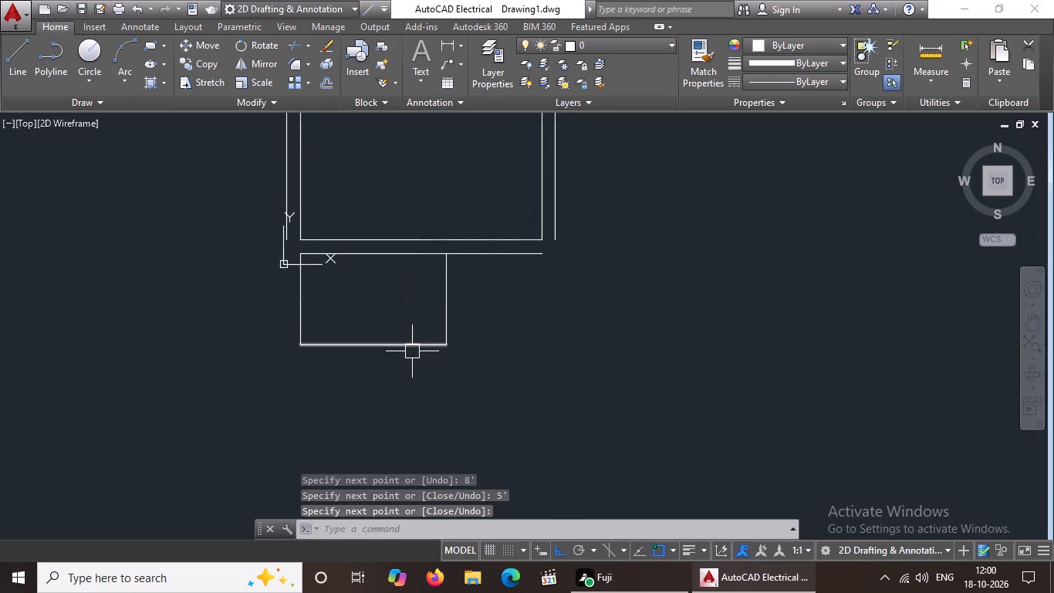
{"action": "key", "text": "Escape"}
{"action": "key", "text": "o"}
{"action": "key", "text": "Return"}
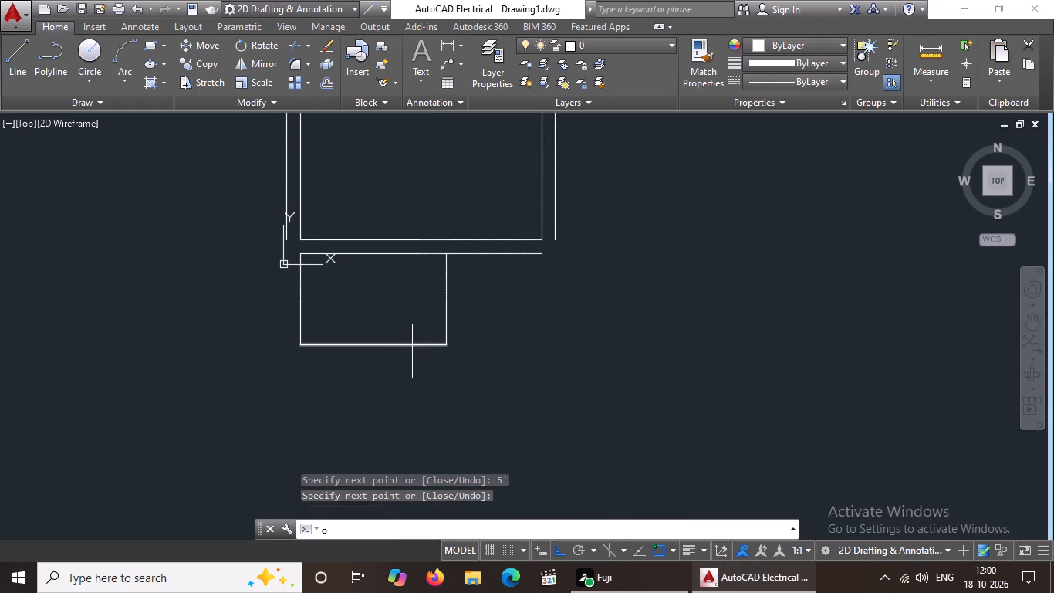
{"action": "type", "text": "9\""}
{"action": "key", "text": "Return"}
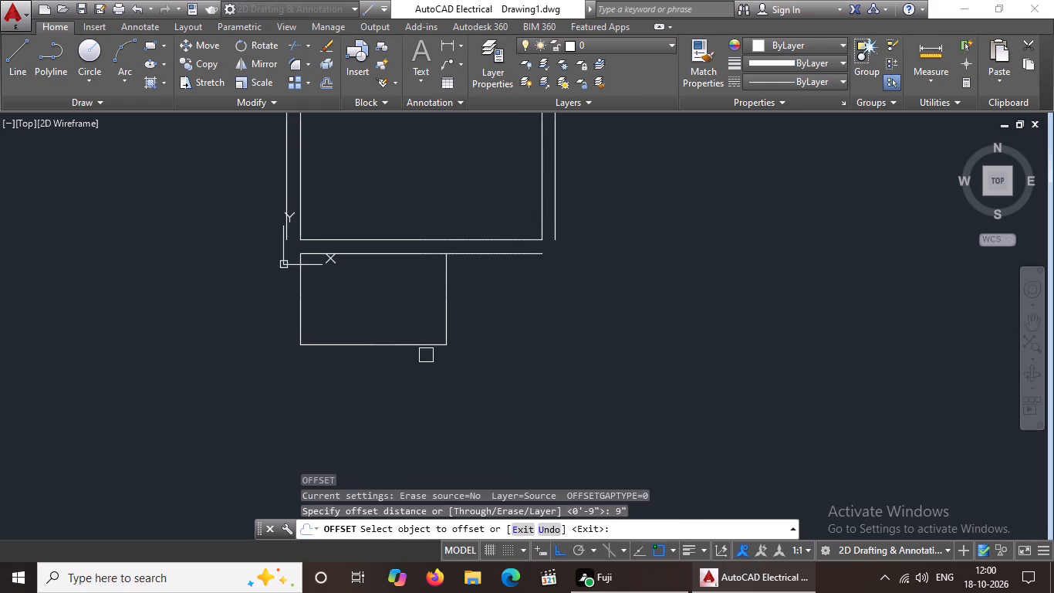
{"action": "left_click_drag", "start_coordinate": [302, 308], "coordinate": [291, 310]}
{"action": "left_click_drag", "start_coordinate": [61, 336], "coordinate": [145, 342]}
{"action": "left_click_drag", "start_coordinate": [371, 343], "coordinate": [360, 378]}
{"action": "left_click_drag", "start_coordinate": [355, 416], "coordinate": [372, 402]}
{"action": "left_click_drag", "start_coordinate": [444, 319], "coordinate": [492, 318]}
{"action": "left_click", "coordinate": [562, 317]}
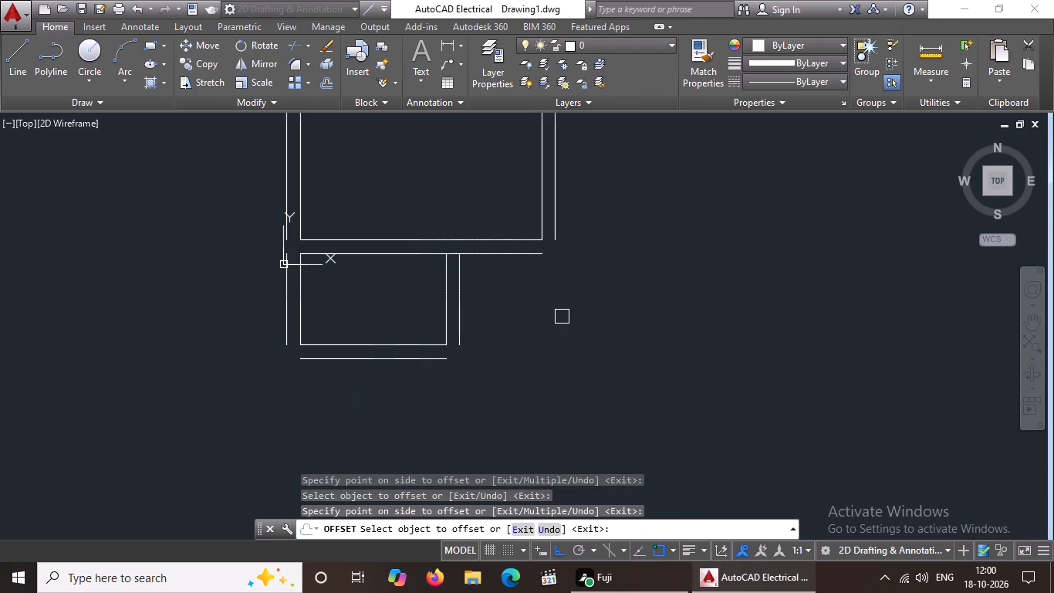
{"action": "scroll", "coordinate": [562, 317], "scroll_direction": "down", "scroll_amount": 2}
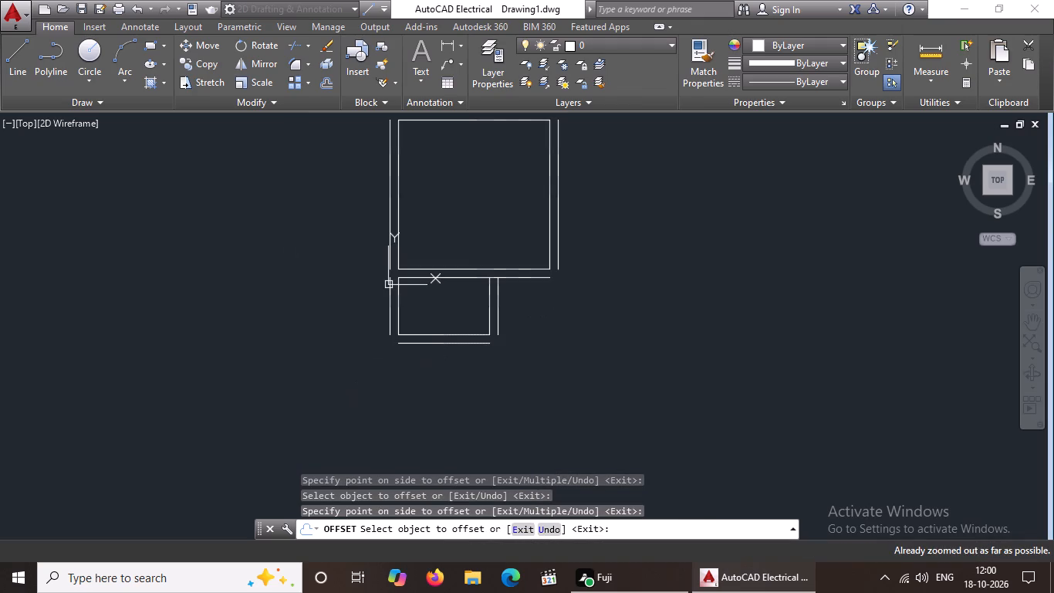
{"action": "middle_click_drag", "start_coordinate": [544, 334], "coordinate": [539, 266]}
{"action": "key", "text": "Escape"}
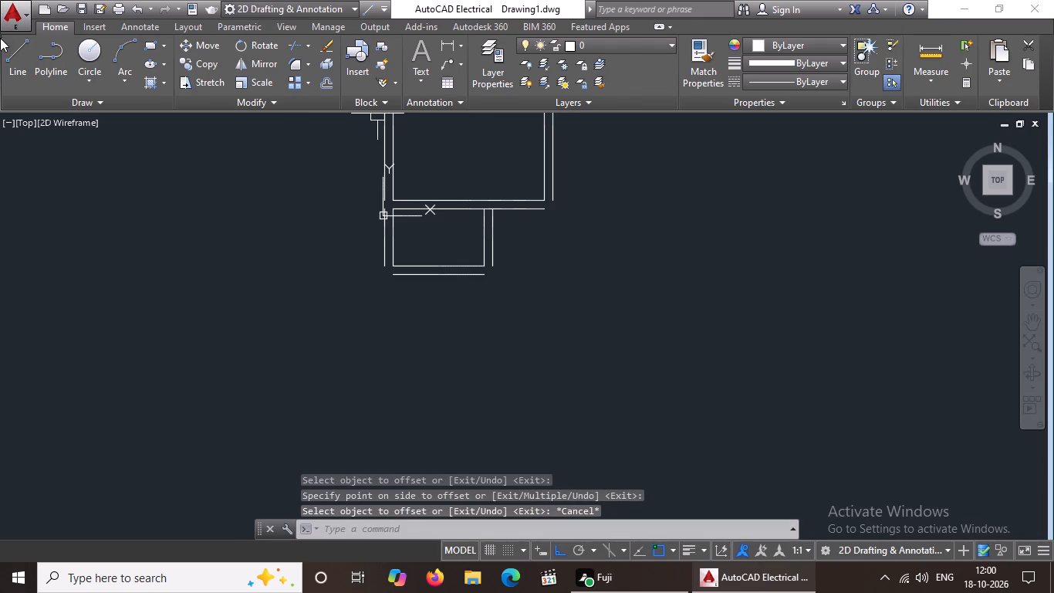
From the left endpoint of the small room's outer bottom line, draw segments 8'5" down, 13'3" right and 8'5" up.
{"action": "left_click", "coordinate": [15, 53]}
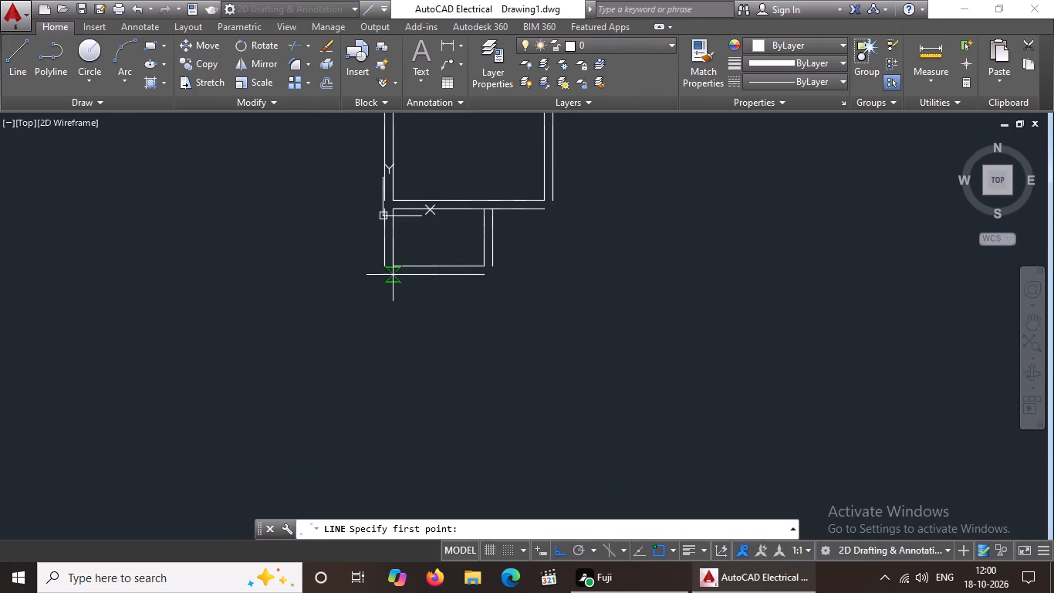
{"action": "left_click", "coordinate": [394, 275]}
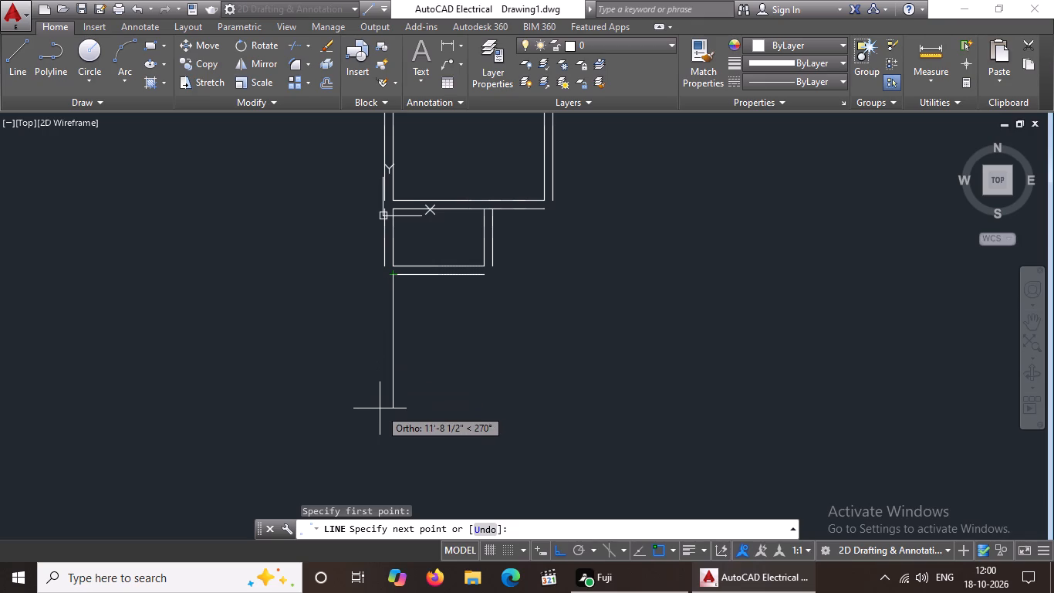
{"action": "key", "text": "8"}
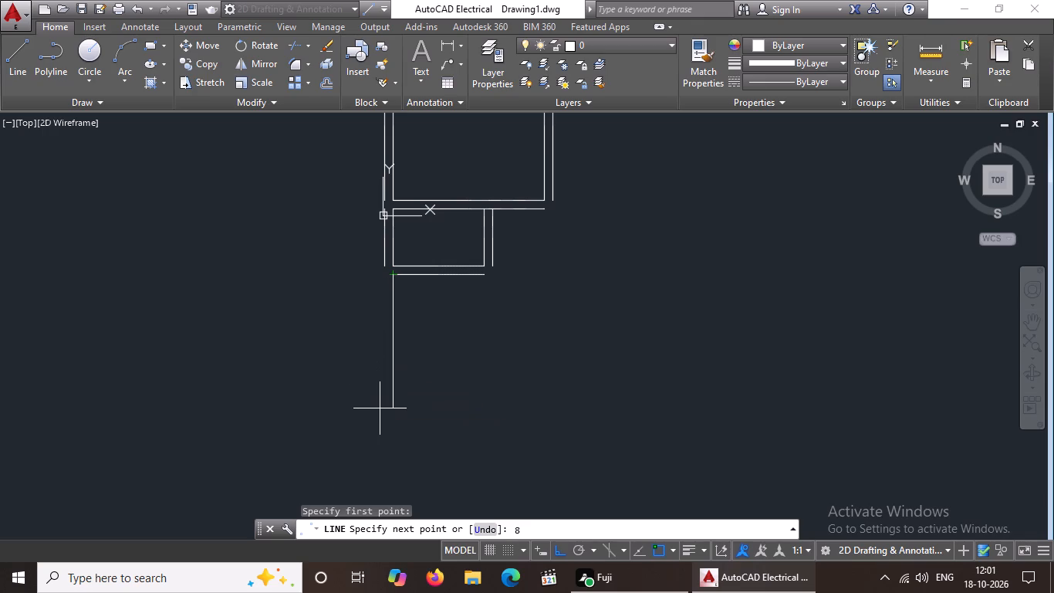
{"action": "key", "text": "apostrophe"}
{"action": "type", "text": "5\""}
{"action": "key", "text": "Return"}
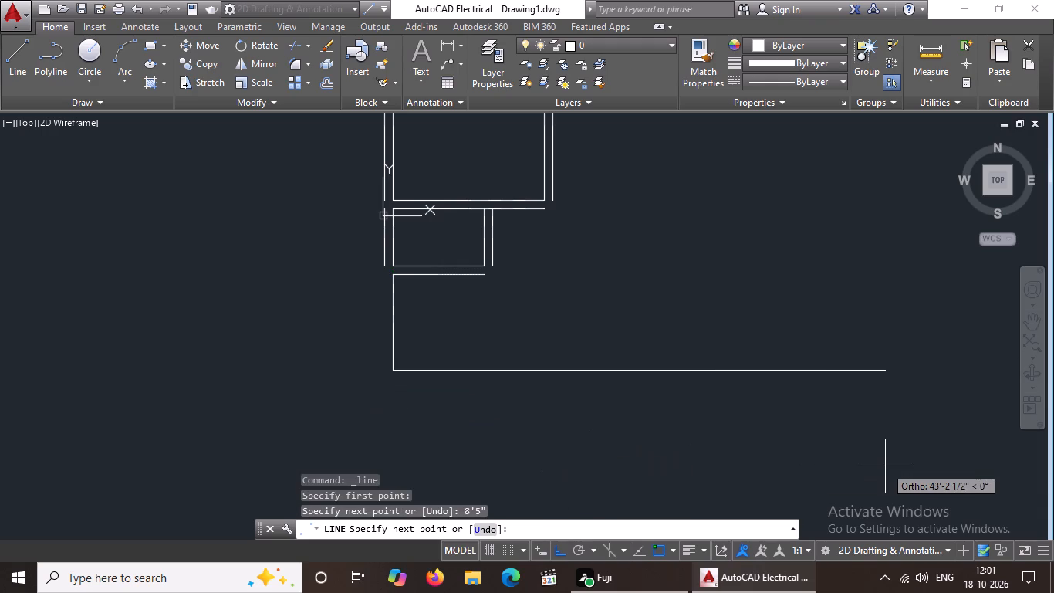
{"action": "type", "text": "13'3\""}
{"action": "key", "text": "Return"}
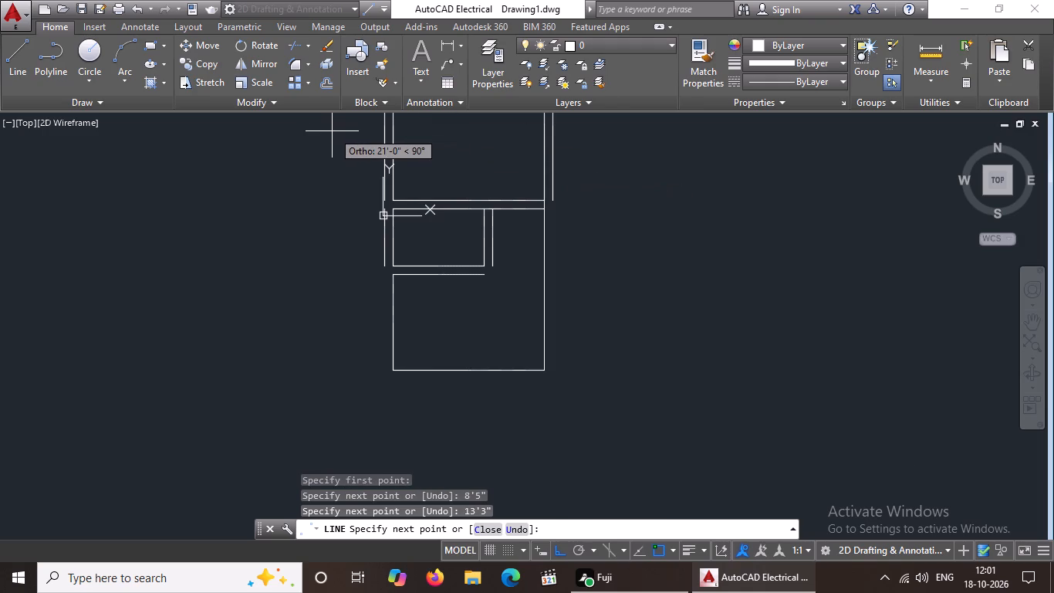
{"action": "key", "text": "8"}
{"action": "key", "text": "apostrophe"}
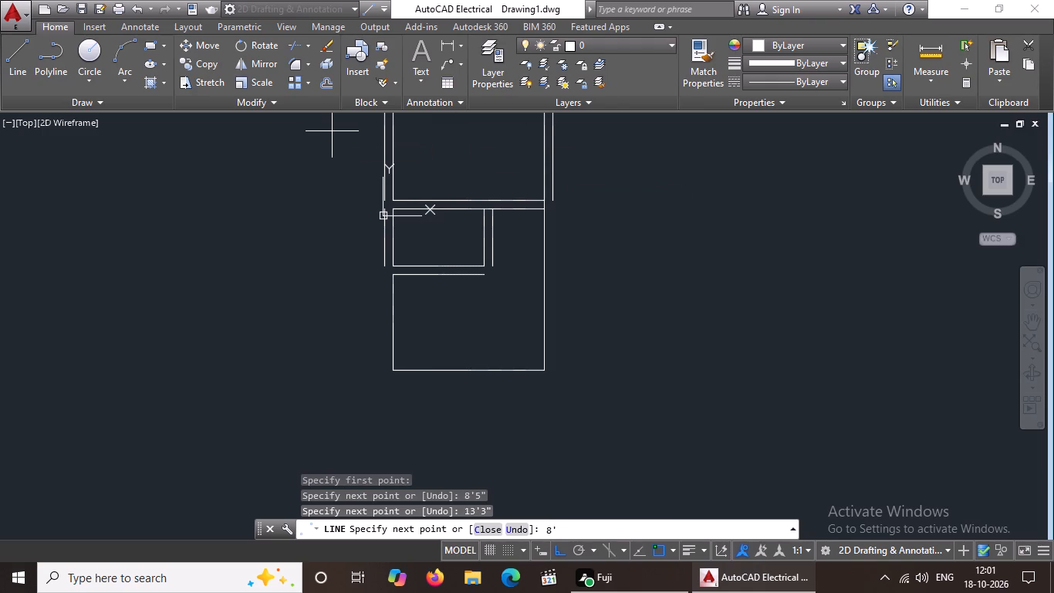
{"action": "type", "text": "5\""}
{"action": "key", "text": "Return"}
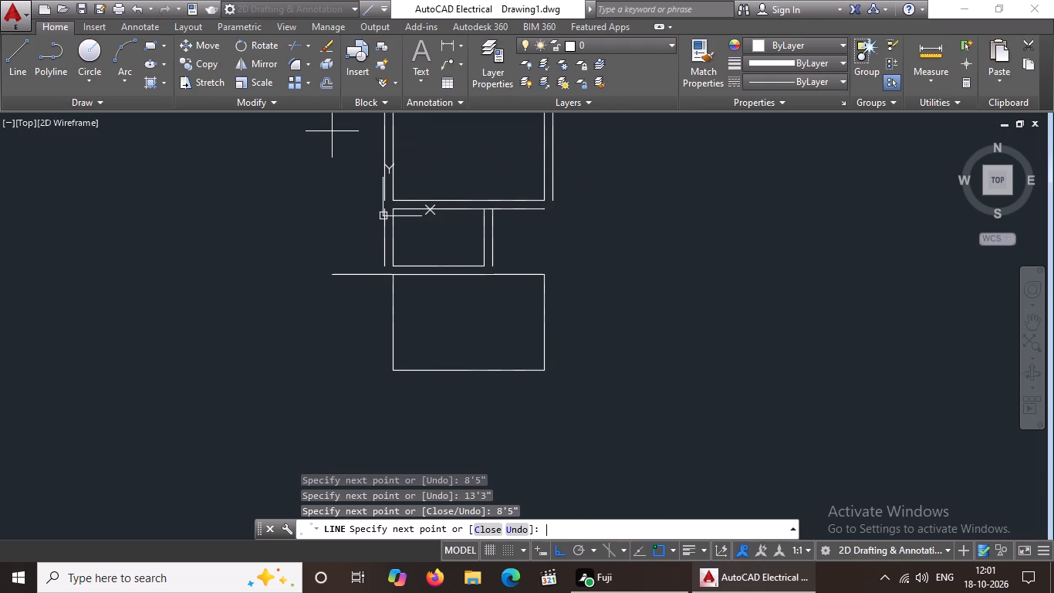
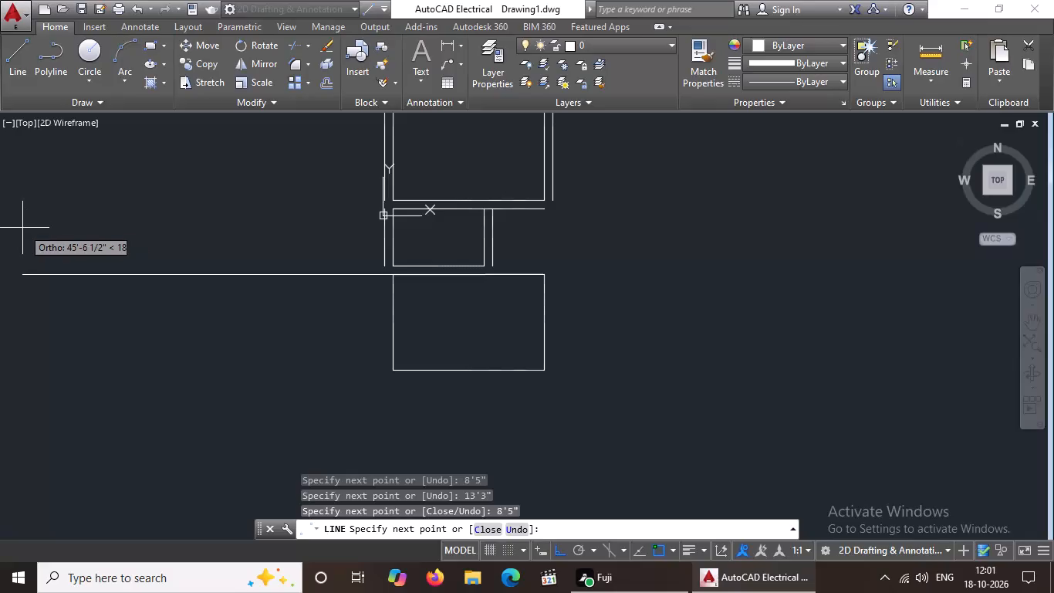
Complete the lower room rectangle with a 13'3" segment drawn left along its top edge.
{"action": "type", "text": "13'3\""}
{"action": "key", "text": "Return"}
{"action": "key", "text": "Return"}
{"action": "key", "text": "Escape"}
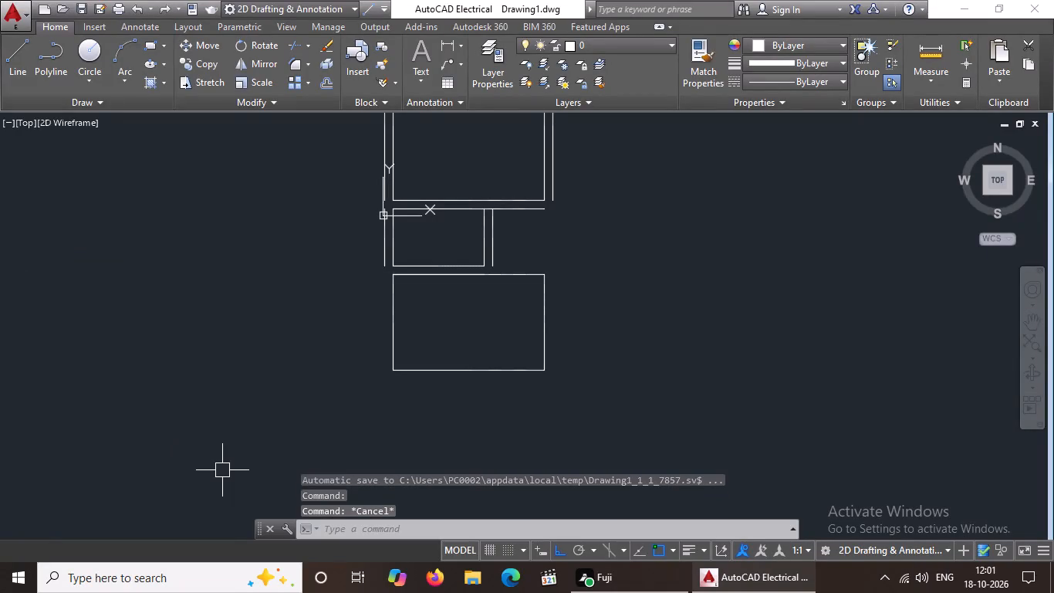
Offset the left, bottom and right sides of the 13'3" by 8'5" room 9" outward.
{"action": "key", "text": "o"}
{"action": "key", "text": "Return"}
{"action": "type", "text": "9\""}
{"action": "key", "text": "Return"}
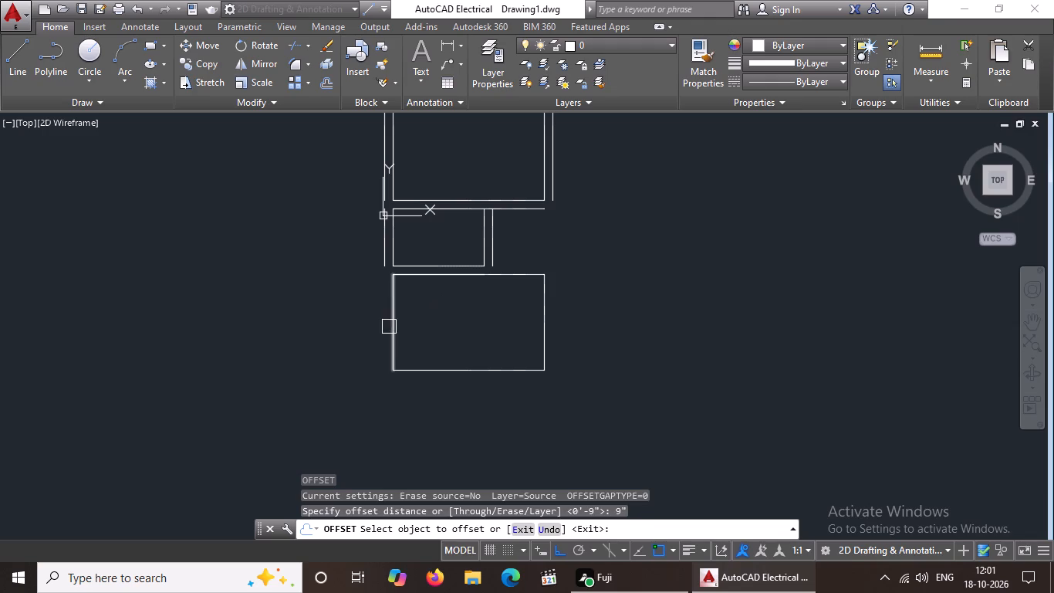
{"action": "left_click", "coordinate": [390, 326]}
{"action": "left_click_drag", "start_coordinate": [329, 339], "coordinate": [340, 342]}
{"action": "left_click", "coordinate": [423, 374]}
{"action": "left_click_drag", "start_coordinate": [417, 449], "coordinate": [438, 437]}
{"action": "left_click", "coordinate": [542, 334]}
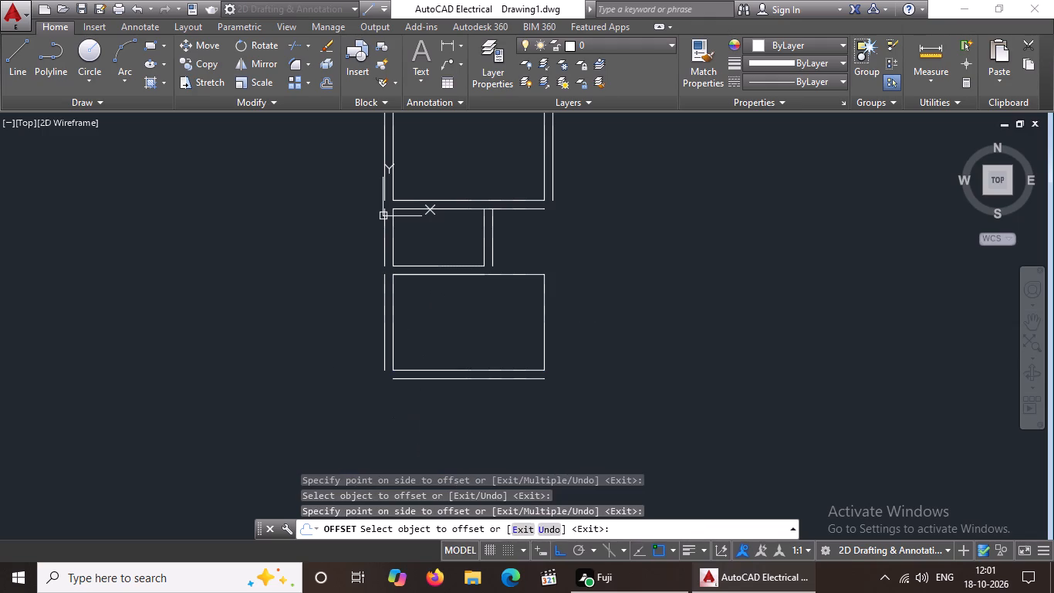
{"action": "left_click", "coordinate": [600, 330]}
{"action": "middle_click_drag", "start_coordinate": [600, 330], "coordinate": [592, 356]}
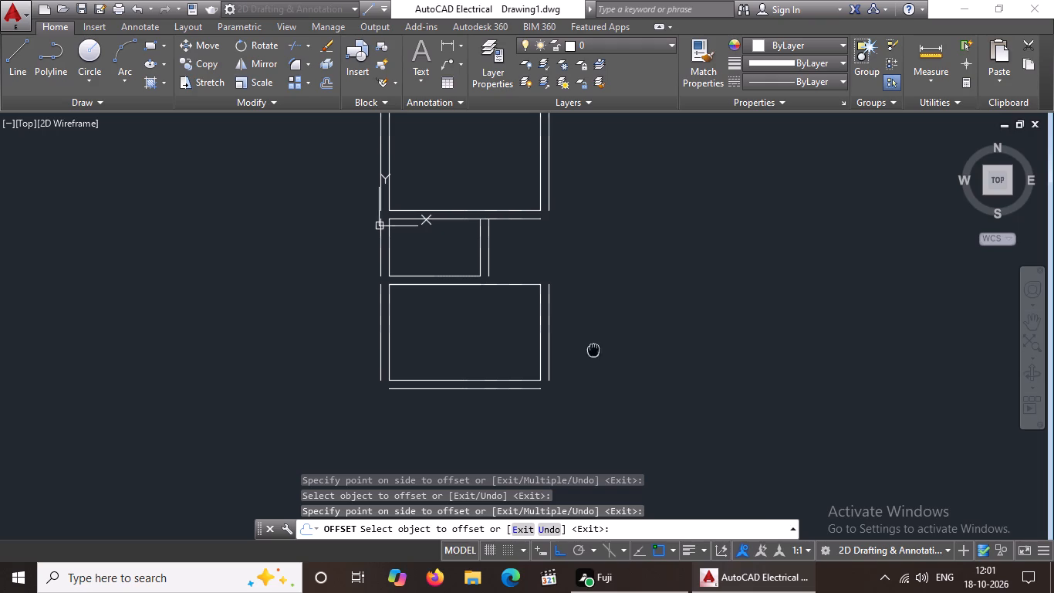
{"action": "middle_click_drag", "start_coordinate": [592, 356], "coordinate": [559, 443]}
{"action": "key", "text": "Escape"}
From the top endpoint of the large upper room's outer right wall line, draw segments 13'10" right, 8' down and 13'10" left.
{"action": "key", "text": "l"}
{"action": "key", "text": "Return"}
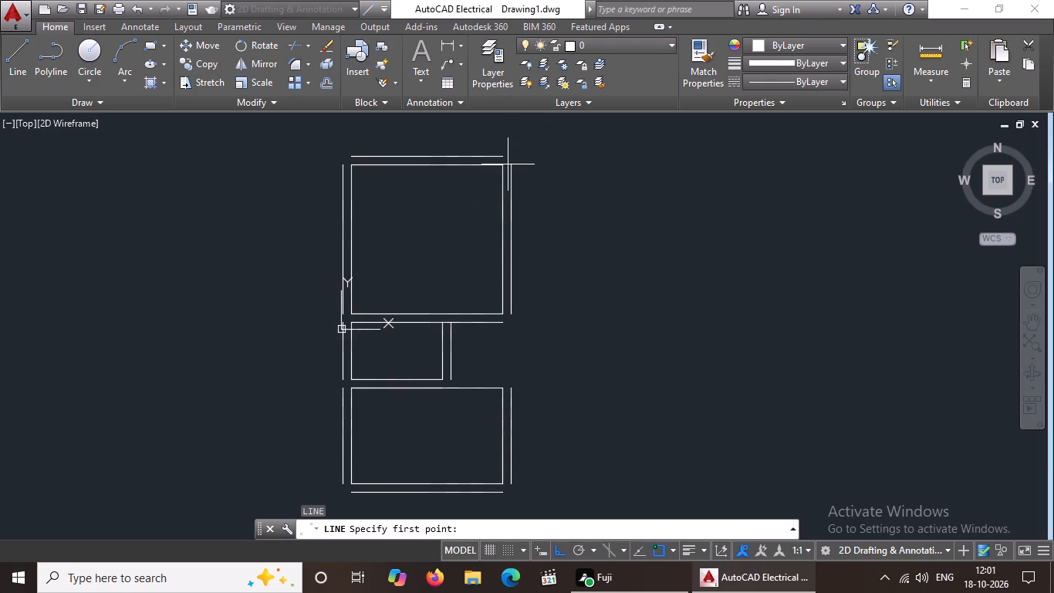
{"action": "left_click_drag", "start_coordinate": [512, 164], "coordinate": [521, 162]}
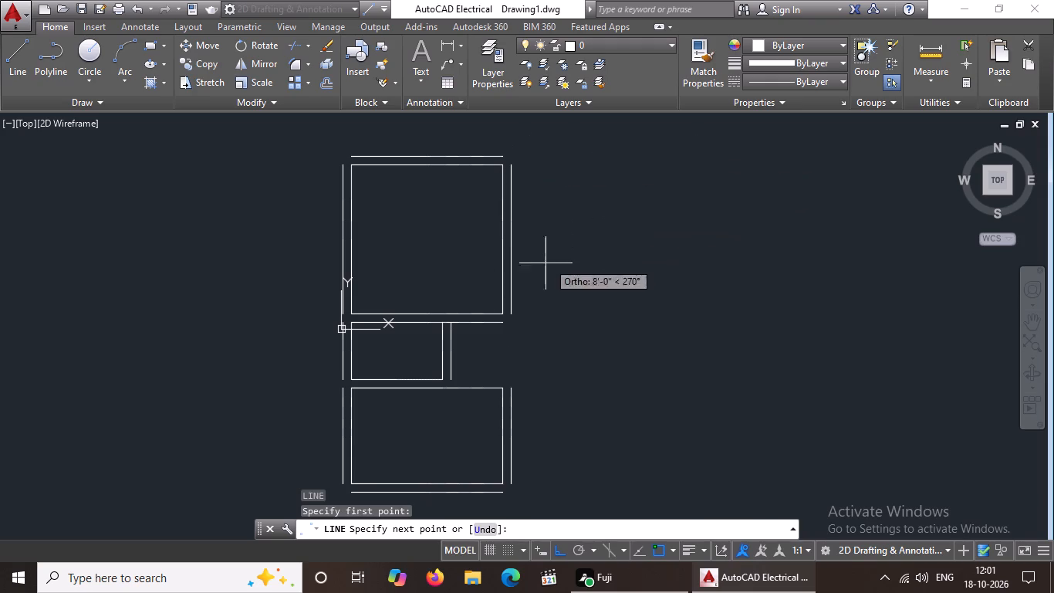
{"action": "type", "text": "13'10\""}
{"action": "key", "text": "Return"}
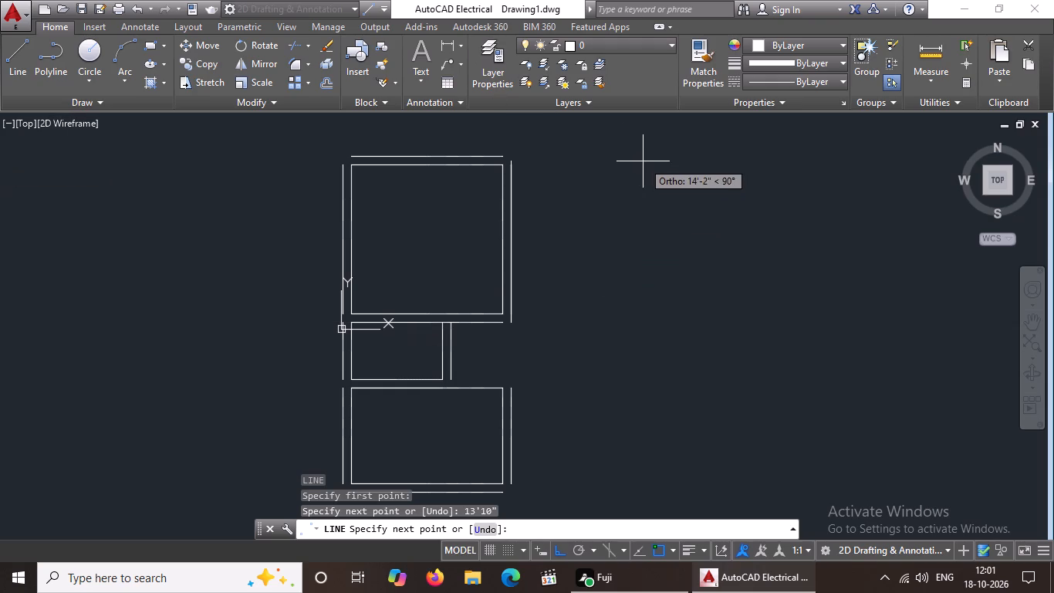
{"action": "key", "text": "ctrl+z"}
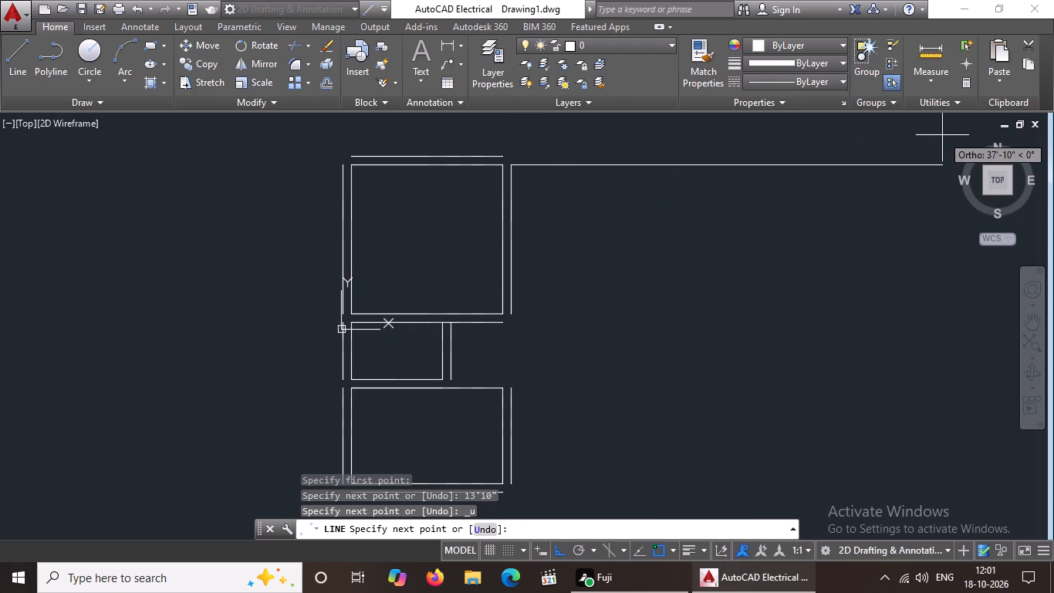
{"action": "type", "text": "13'"}
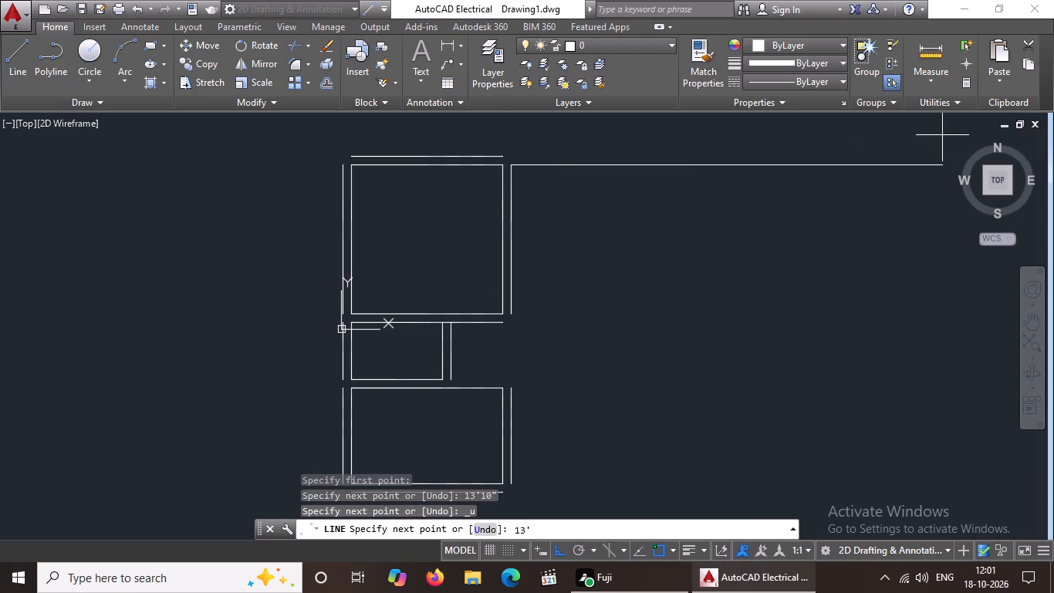
{"action": "type", "text": "10\""}
{"action": "key", "text": "Return"}
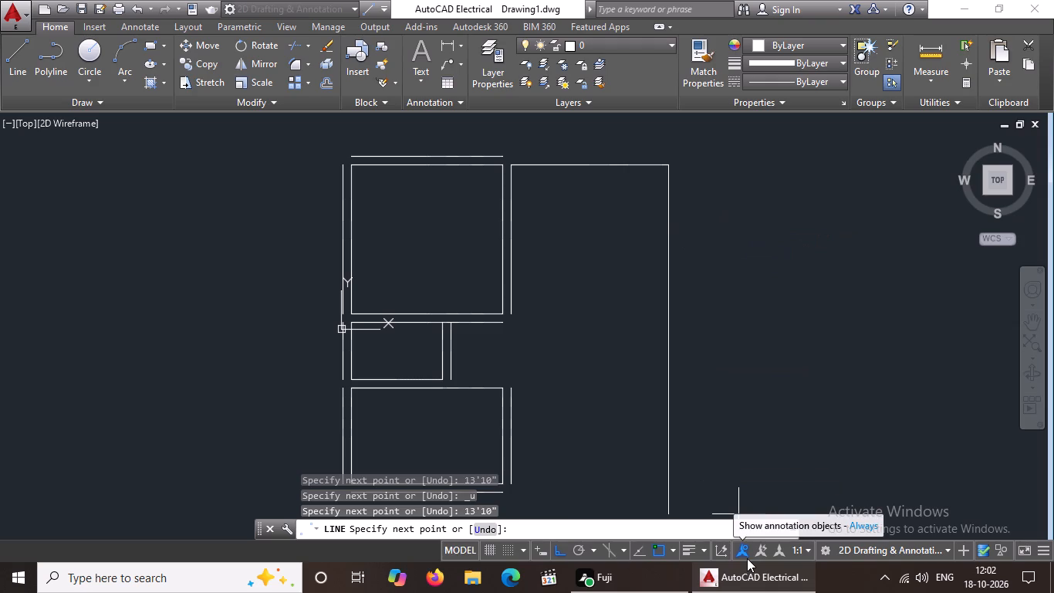
{"action": "type", "text": "8'"}
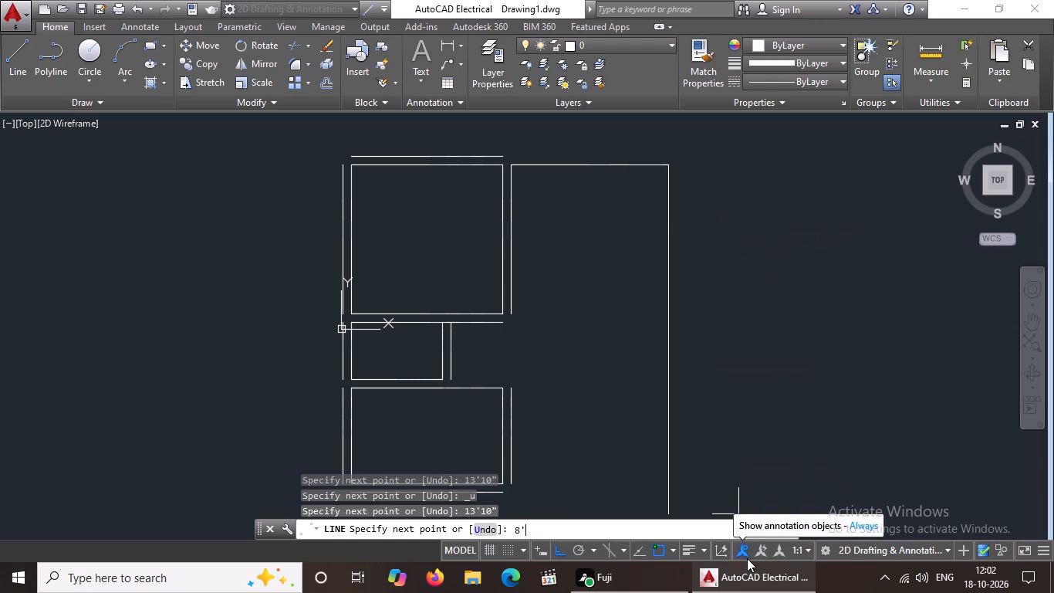
{"action": "key", "text": "Return"}
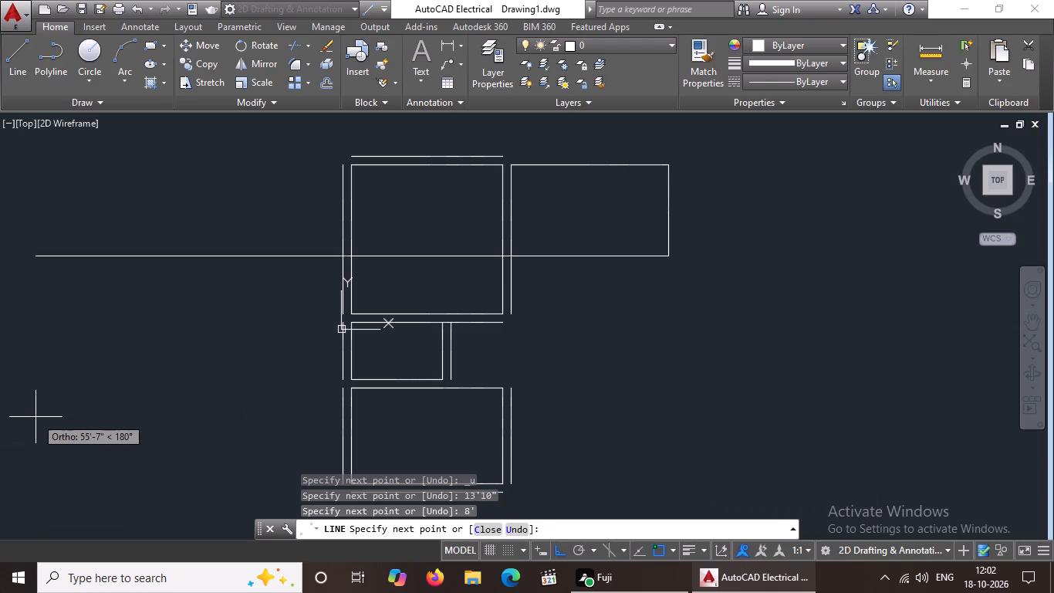
{"action": "type", "text": "13'"}
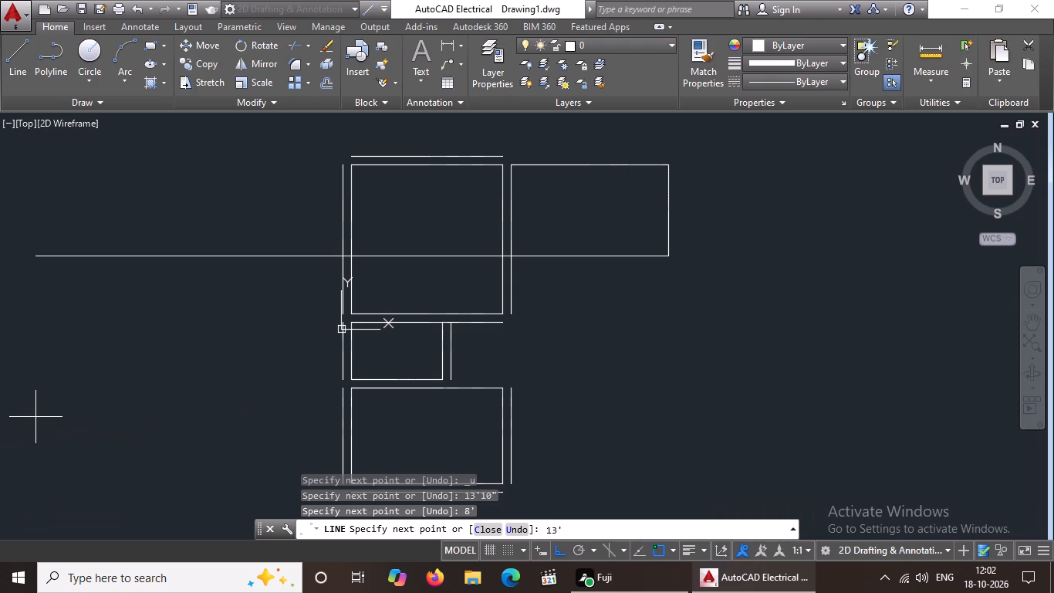
{"action": "type", "text": "10\""}
{"action": "key", "text": "Return"}
{"action": "key", "text": "Return"}
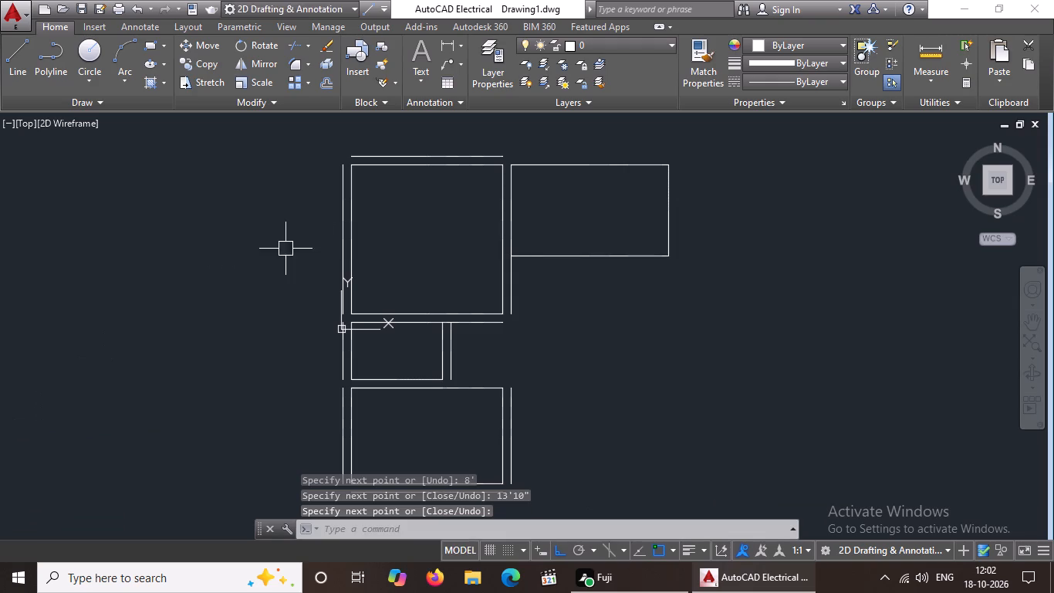
{"action": "key", "text": "Escape"}
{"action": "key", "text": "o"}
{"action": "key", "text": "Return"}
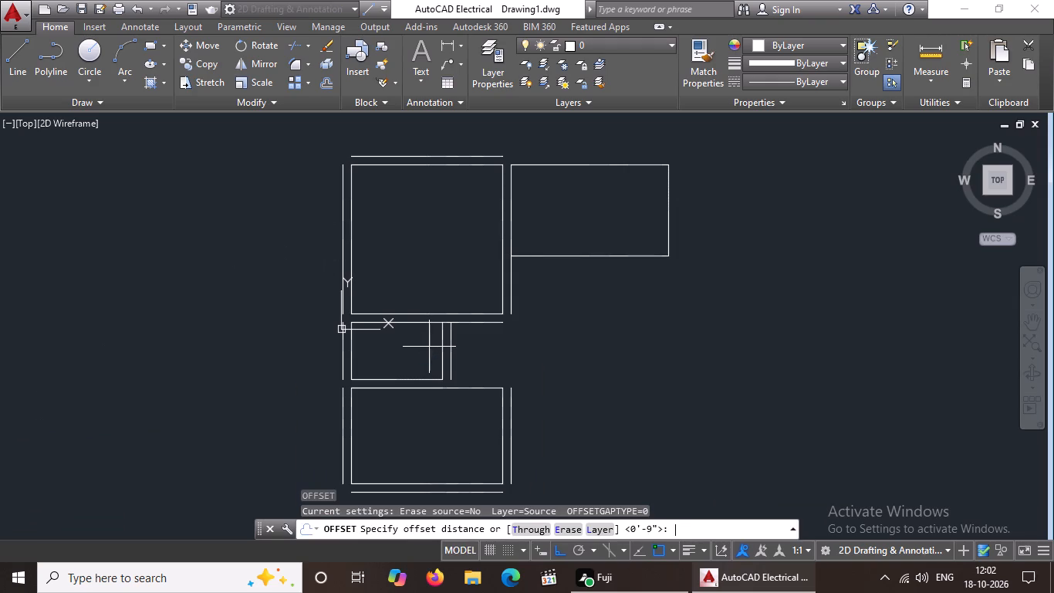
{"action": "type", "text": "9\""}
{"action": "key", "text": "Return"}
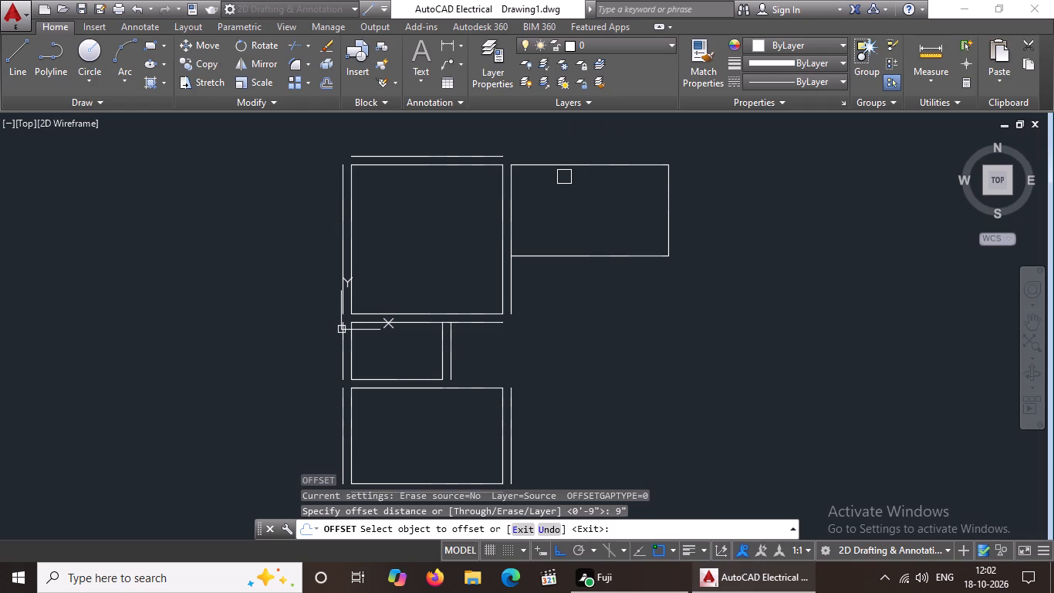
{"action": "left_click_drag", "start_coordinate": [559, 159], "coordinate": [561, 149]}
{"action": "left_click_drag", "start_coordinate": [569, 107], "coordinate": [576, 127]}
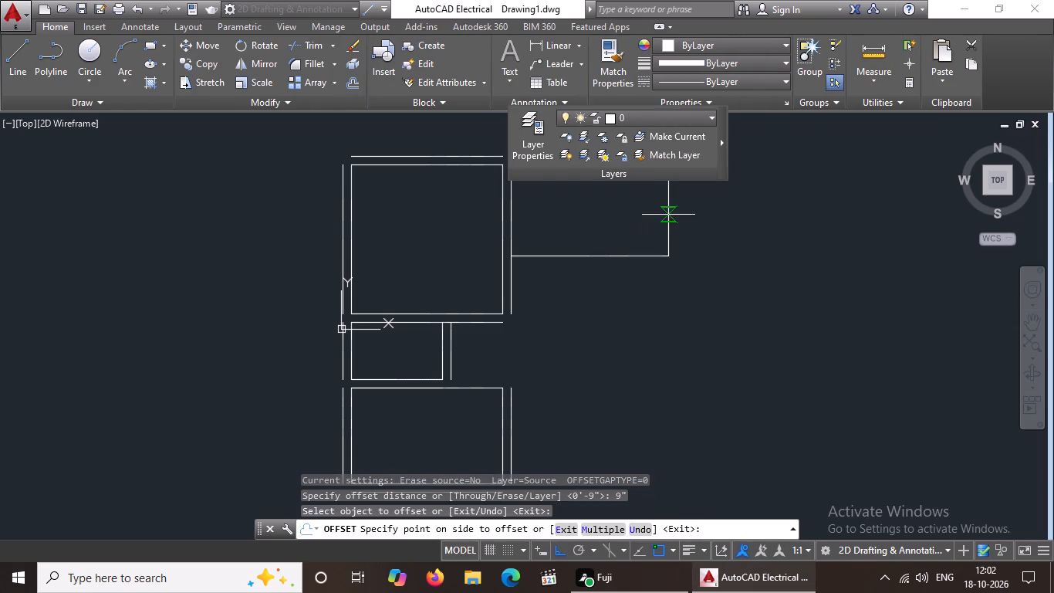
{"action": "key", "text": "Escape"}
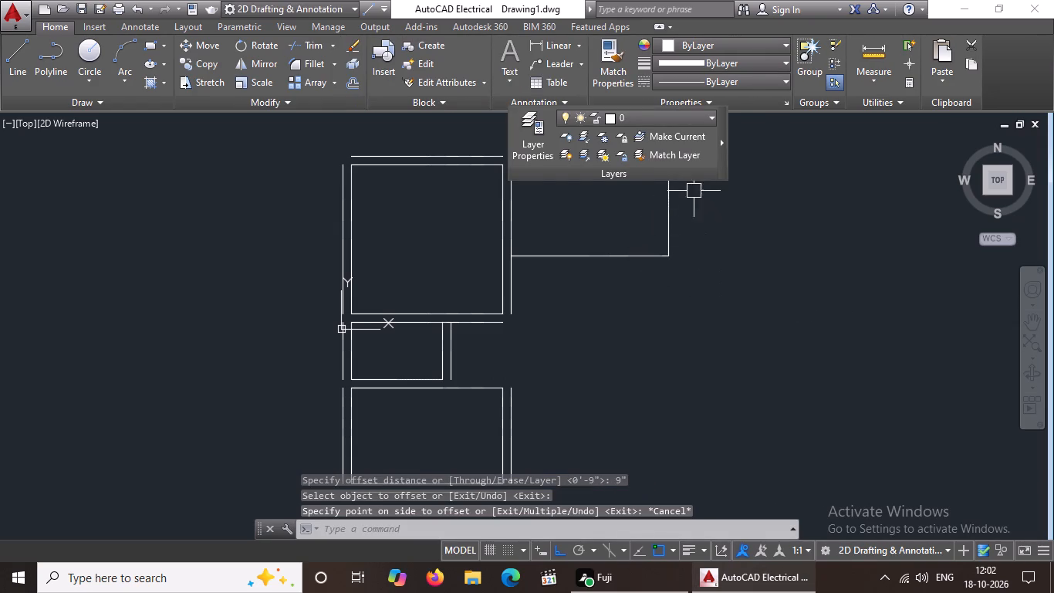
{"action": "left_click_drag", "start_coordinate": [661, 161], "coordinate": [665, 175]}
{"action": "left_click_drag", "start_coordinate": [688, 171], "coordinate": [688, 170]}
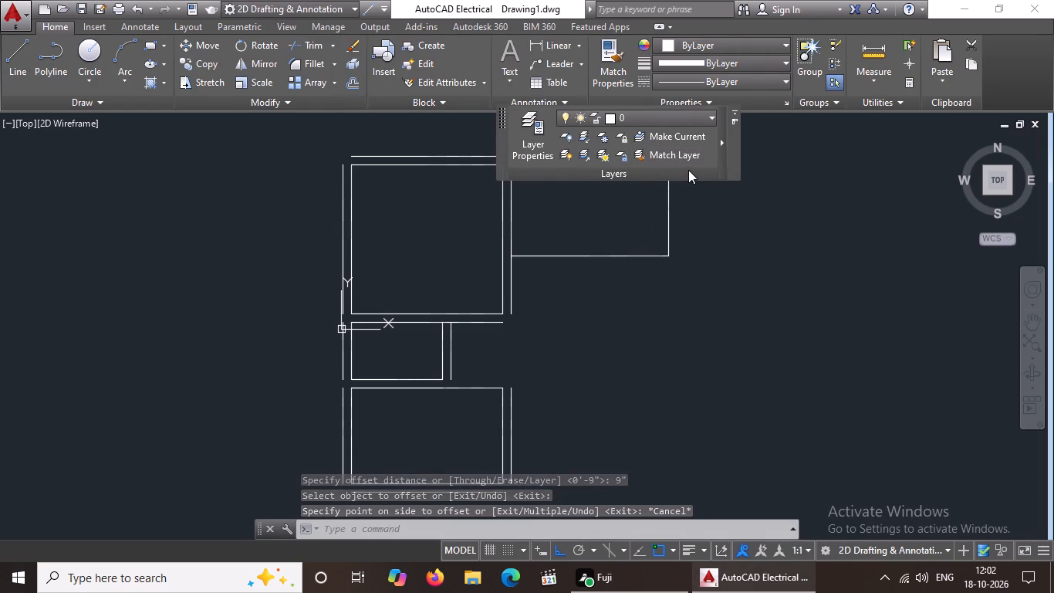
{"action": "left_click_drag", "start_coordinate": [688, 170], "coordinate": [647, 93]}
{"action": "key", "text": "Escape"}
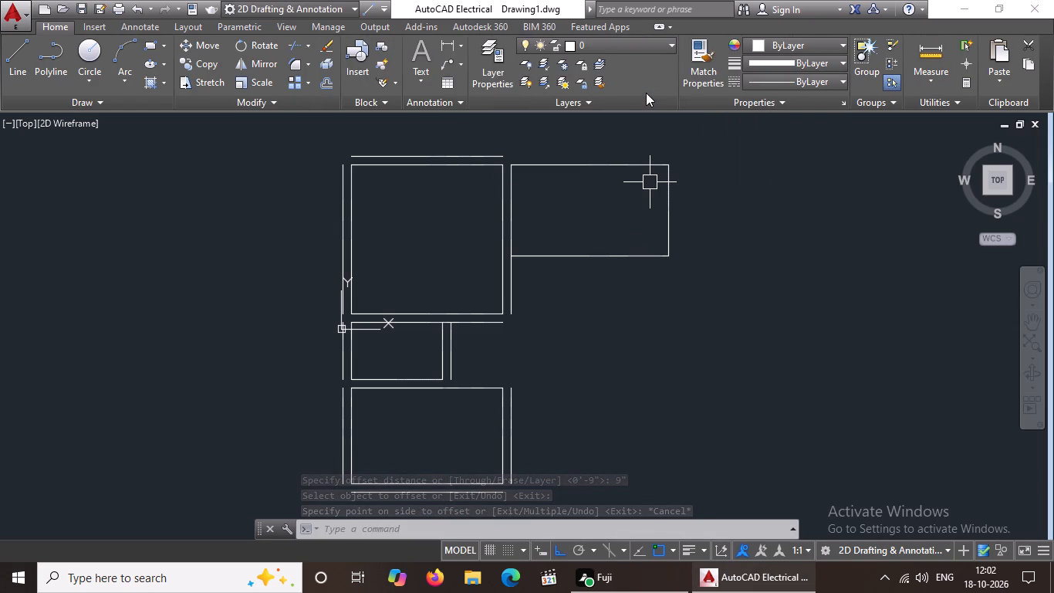
Offset the top, right and bottom sides of the 13'10" by 8' room 9" outward.
{"action": "key", "text": "o"}
{"action": "key", "text": "Return"}
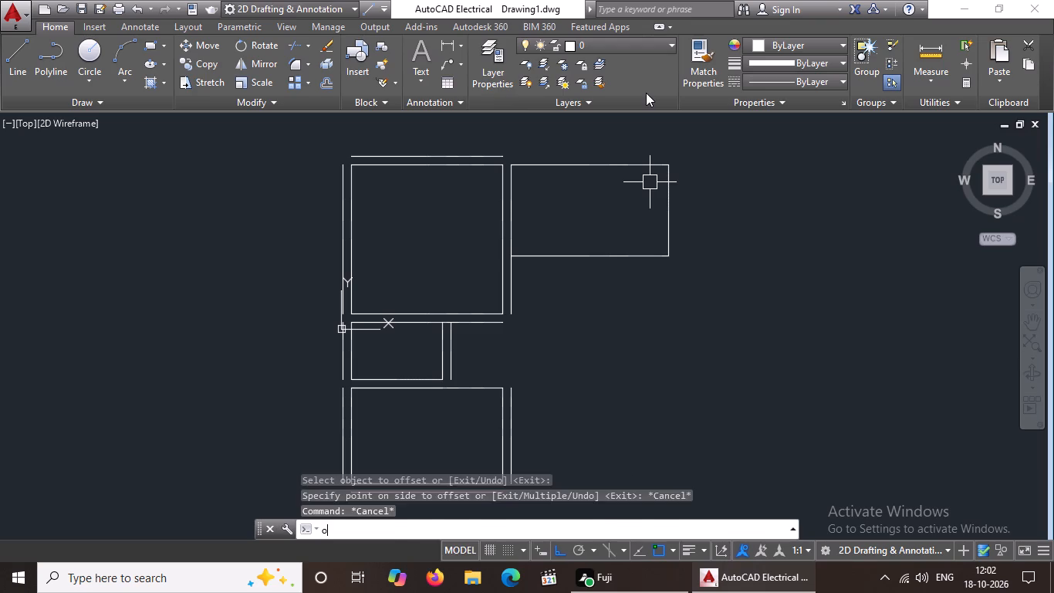
{"action": "type", "text": "9\""}
{"action": "key", "text": "Return"}
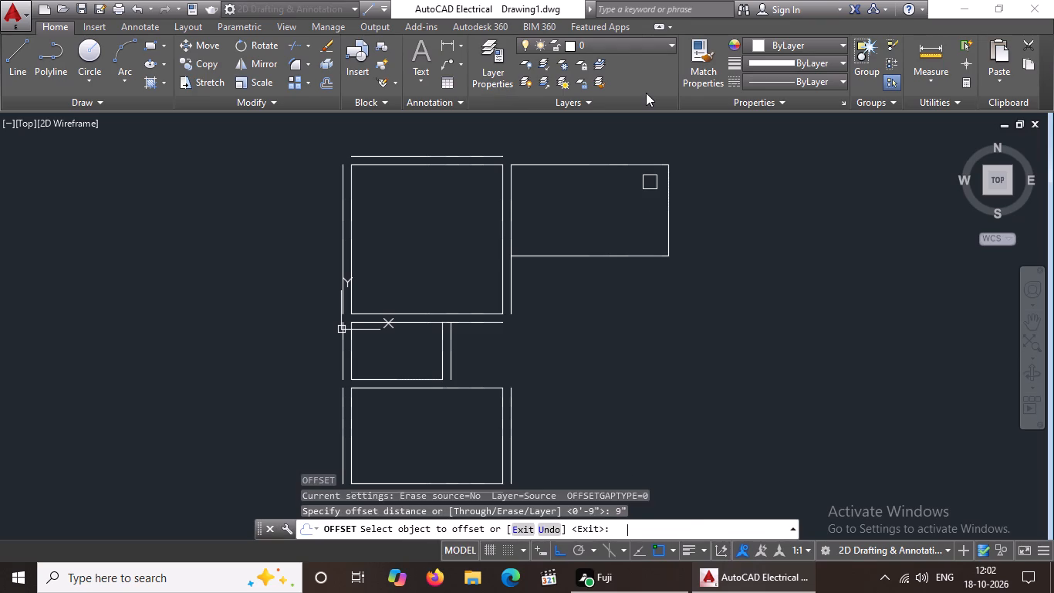
{"action": "left_click", "coordinate": [585, 164]}
{"action": "left_click", "coordinate": [589, 148]}
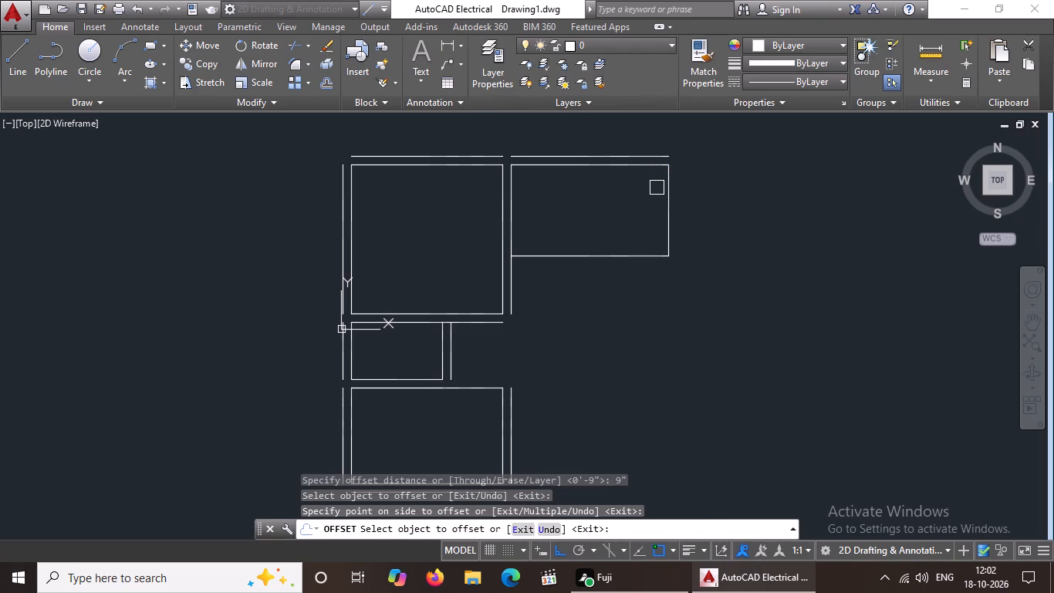
{"action": "left_click_drag", "start_coordinate": [665, 197], "coordinate": [695, 196]}
{"action": "left_click_drag", "start_coordinate": [771, 197], "coordinate": [734, 231]}
{"action": "left_click", "coordinate": [611, 257]}
{"action": "left_click", "coordinate": [617, 302]}
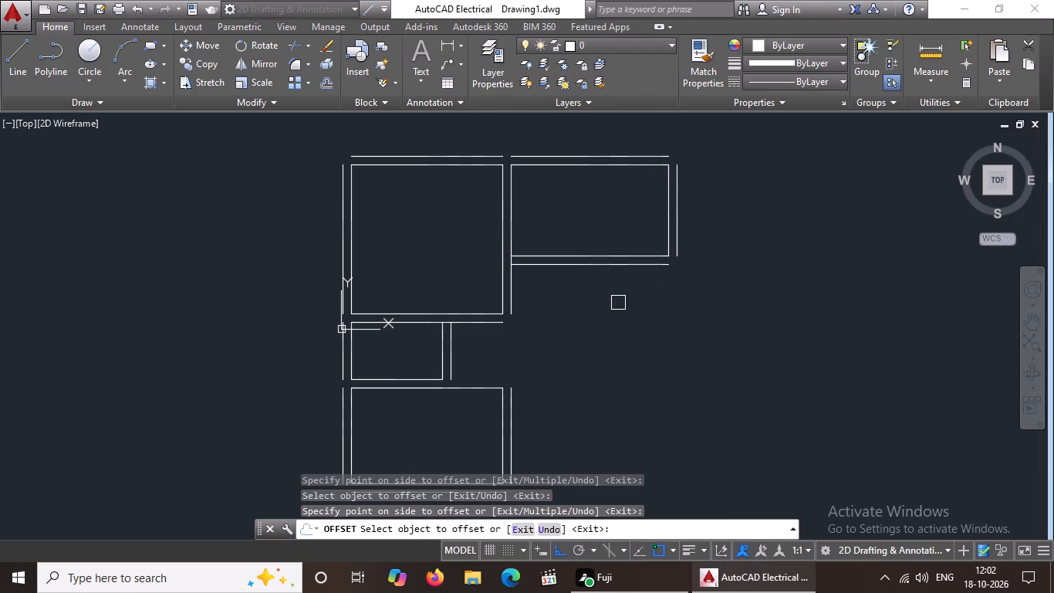
{"action": "key", "text": "Escape"}
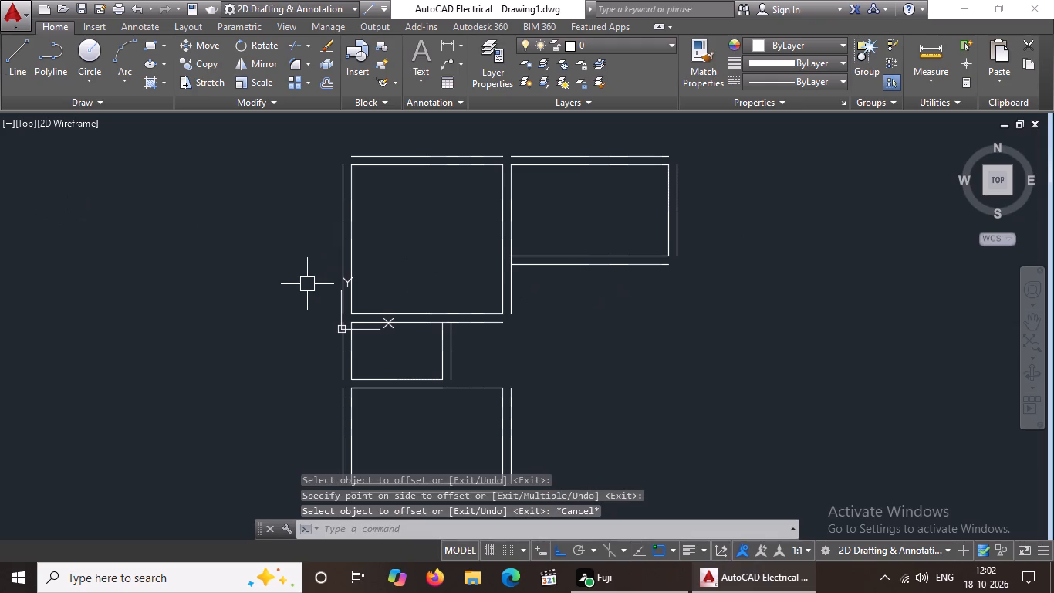
From the right endpoint of the 13'10" room's outer bottom wall line, draw segments 4'10" down, 9'10" left and 4'10" up.
{"action": "left_click_drag", "start_coordinate": [21, 66], "coordinate": [51, 83]}
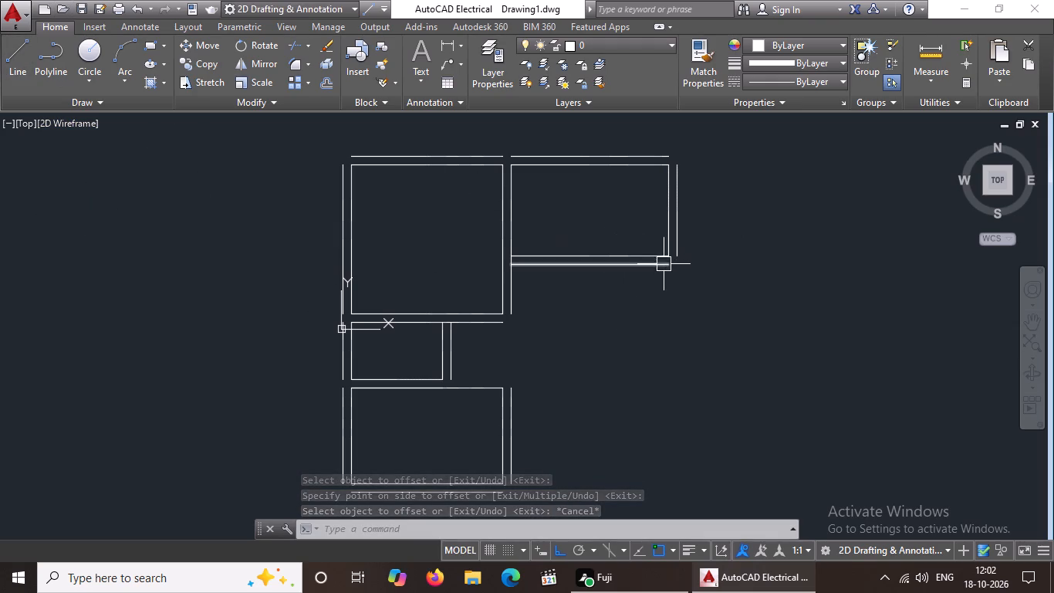
{"action": "left_click", "coordinate": [8, 62]}
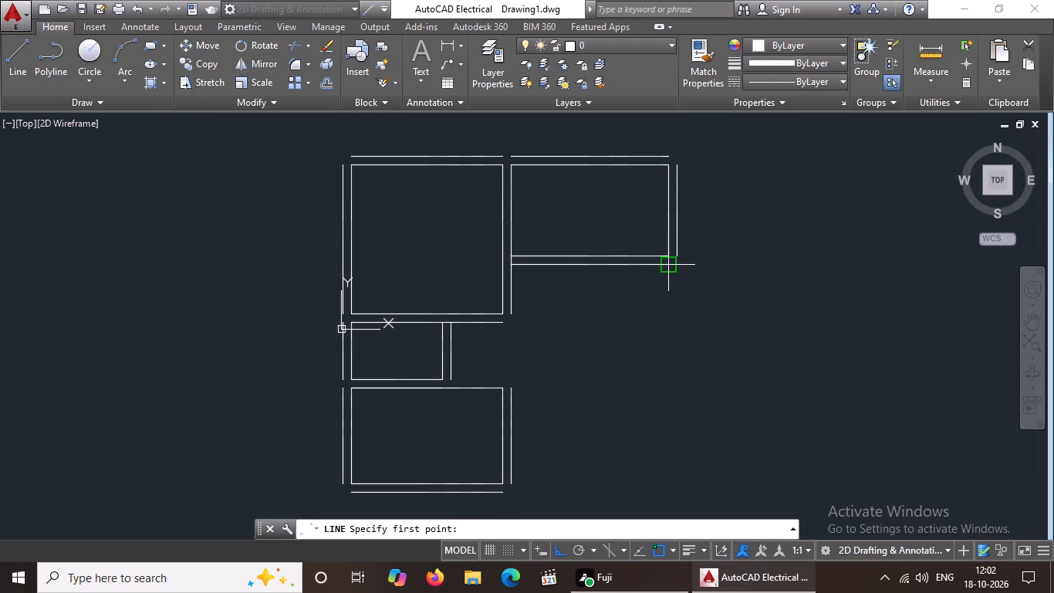
{"action": "left_click_drag", "start_coordinate": [668, 265], "coordinate": [673, 314]}
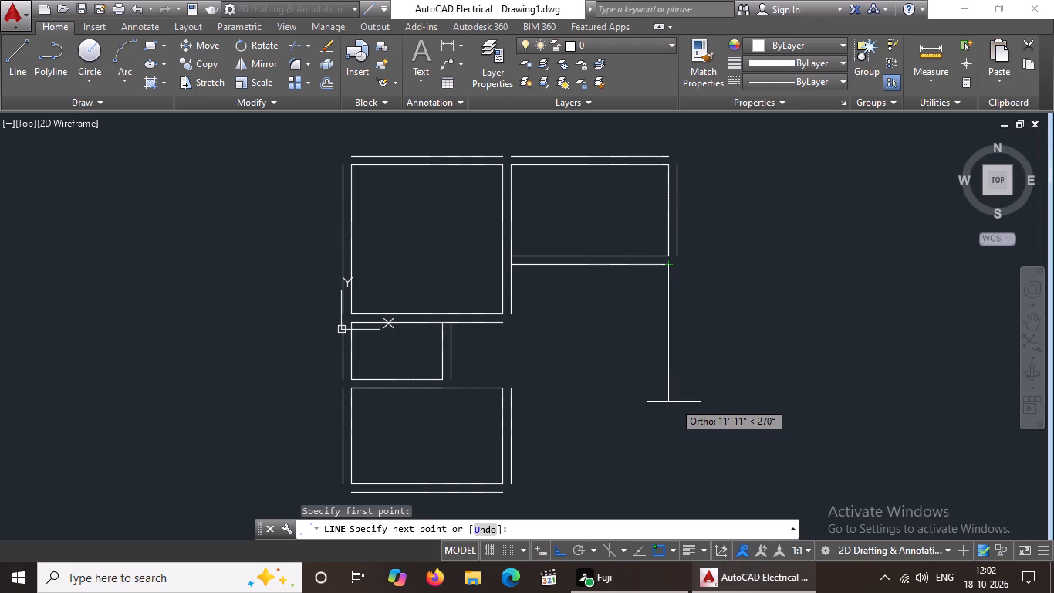
{"action": "type", "text": "4'"}
{"action": "type", "text": "10\""}
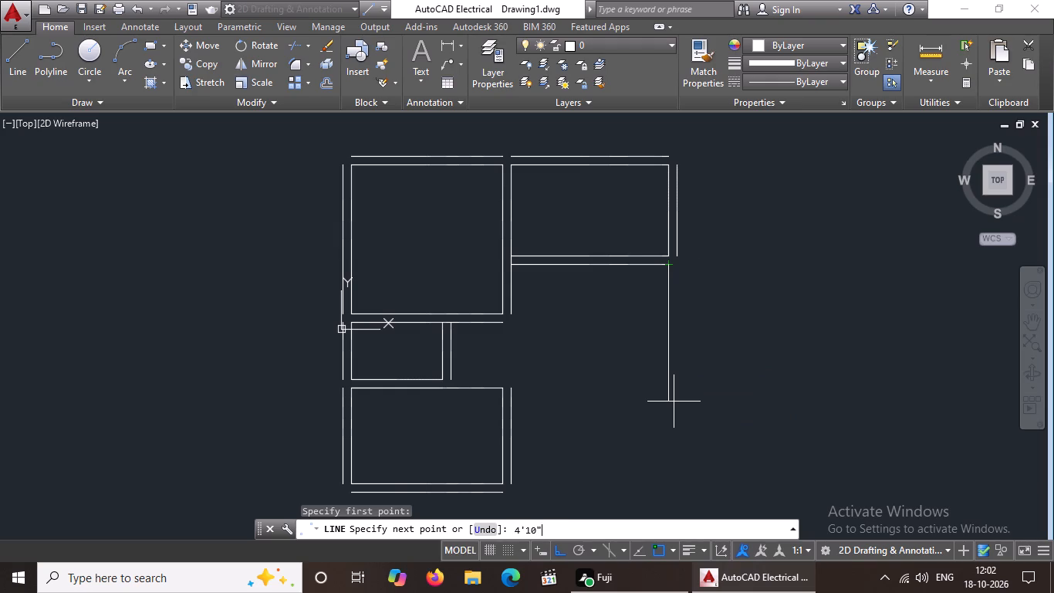
{"action": "key", "text": "Return"}
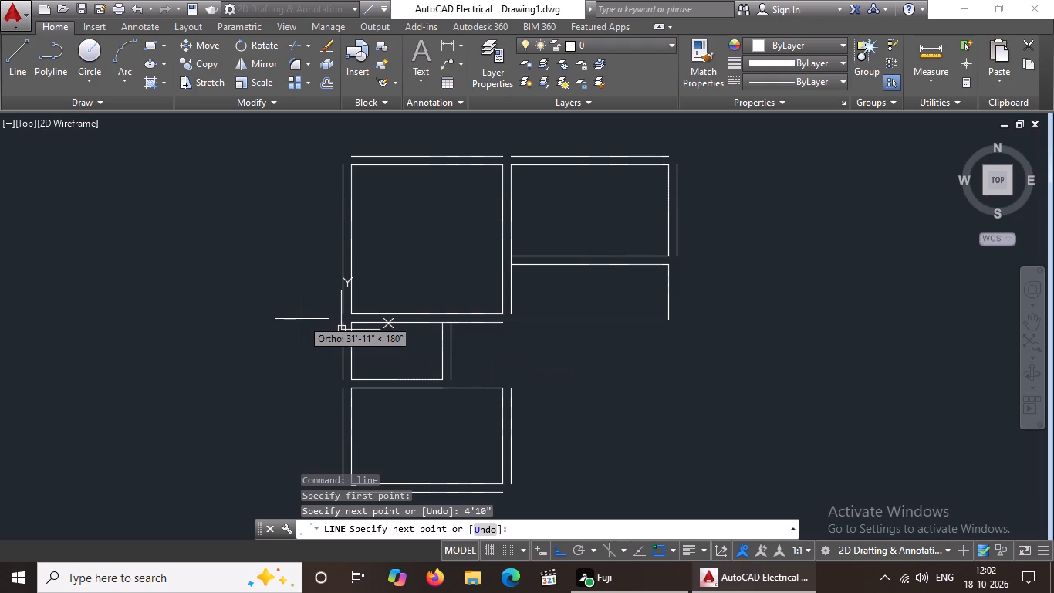
{"action": "type", "text": "9'"}
{"action": "type", "text": "10\""}
{"action": "key", "text": "Return"}
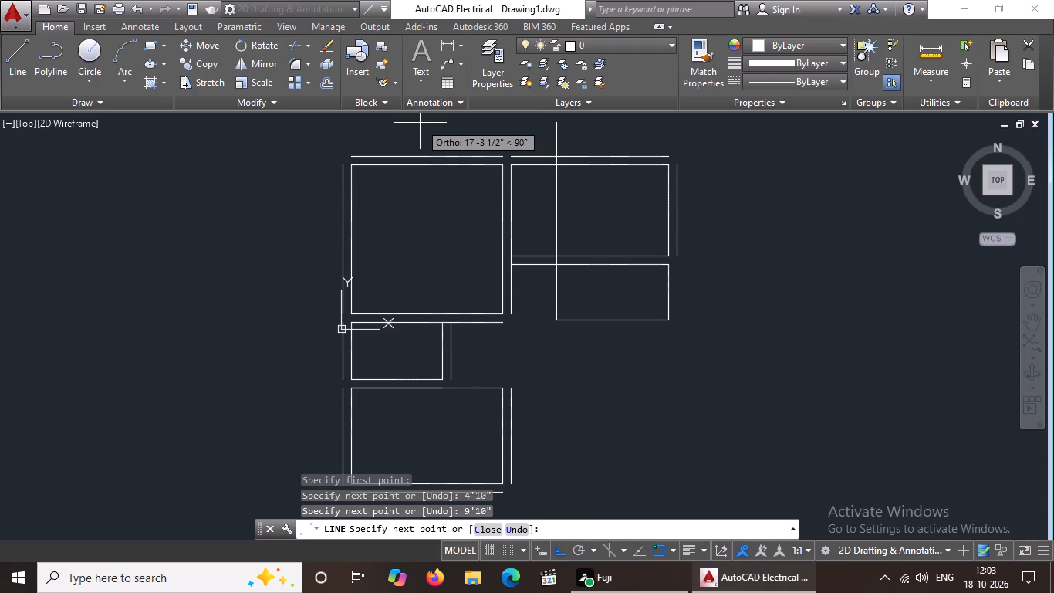
{"action": "type", "text": "4'"}
{"action": "type", "text": "10"}
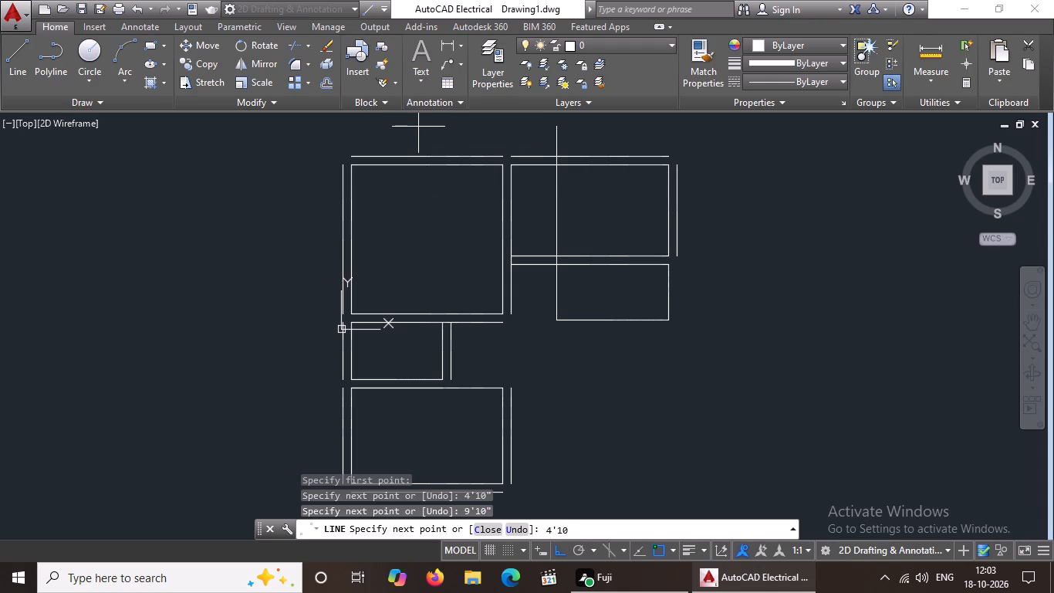
{"action": "key", "text": "shift+quotedbl"}
{"action": "key", "text": "Return"}
{"action": "key", "text": "Return"}
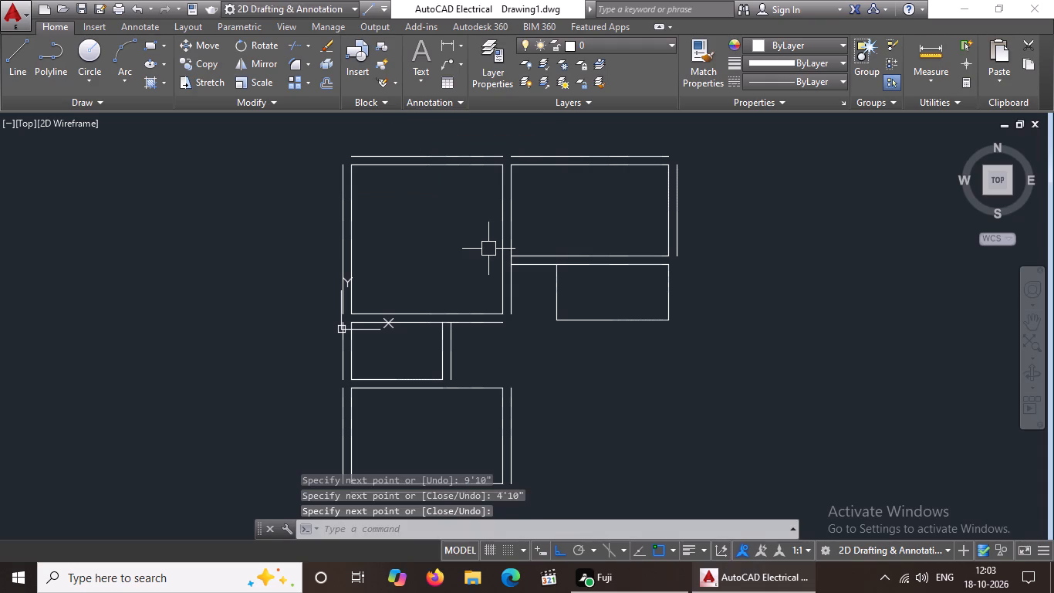
{"action": "key", "text": "Escape"}
Offset the left, bottom and right sides of the 9'10" by 4'10" room 9" outward.
{"action": "key", "text": "o"}
{"action": "key", "text": "Return"}
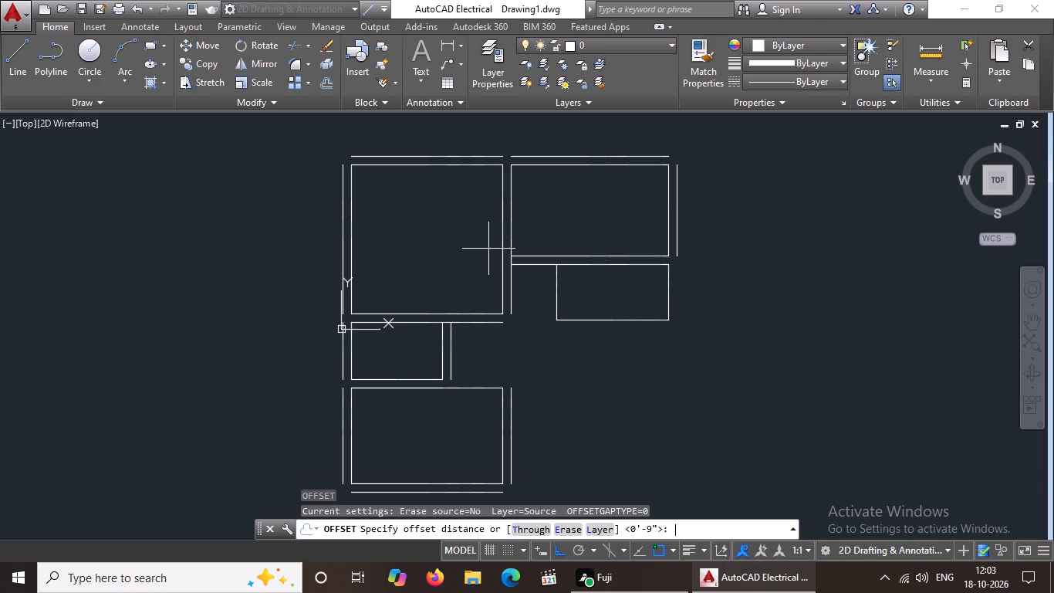
{"action": "type", "text": "9\""}
{"action": "key", "text": "Return"}
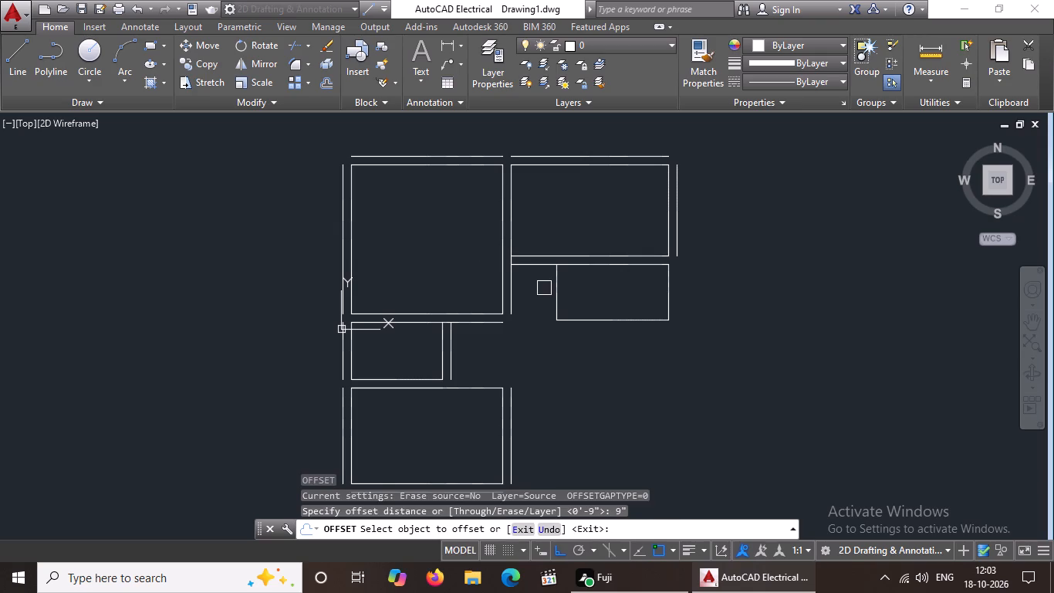
{"action": "left_click", "coordinate": [556, 292]}
{"action": "left_click_drag", "start_coordinate": [503, 293], "coordinate": [564, 305]}
{"action": "left_click", "coordinate": [637, 324]}
{"action": "left_click_drag", "start_coordinate": [637, 345], "coordinate": [646, 343]}
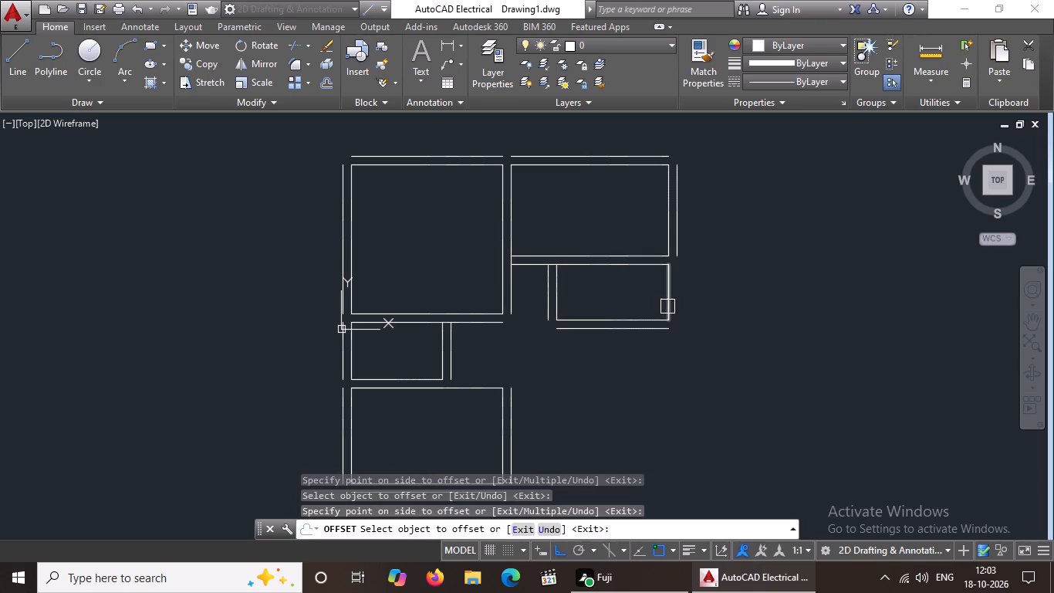
{"action": "left_click_drag", "start_coordinate": [667, 307], "coordinate": [705, 307]}
{"action": "left_click", "coordinate": [721, 308]}
{"action": "scroll", "coordinate": [716, 300], "scroll_direction": "down", "scroll_amount": 2}
{"action": "middle_click_drag", "start_coordinate": [709, 378], "coordinate": [641, 273]}
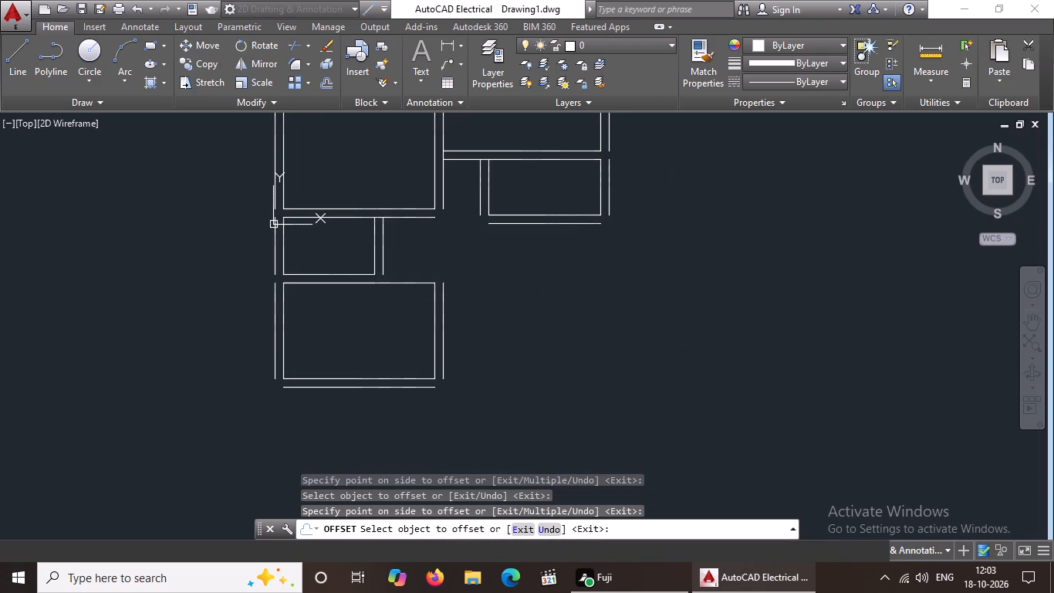
{"action": "key", "text": "Escape"}
From the right endpoint of the 9'10" room's outer bottom wall line, draw segments 11'10" down, 13'5" left, 11'10" up and 13'5" right.
{"action": "left_click", "coordinate": [16, 56]}
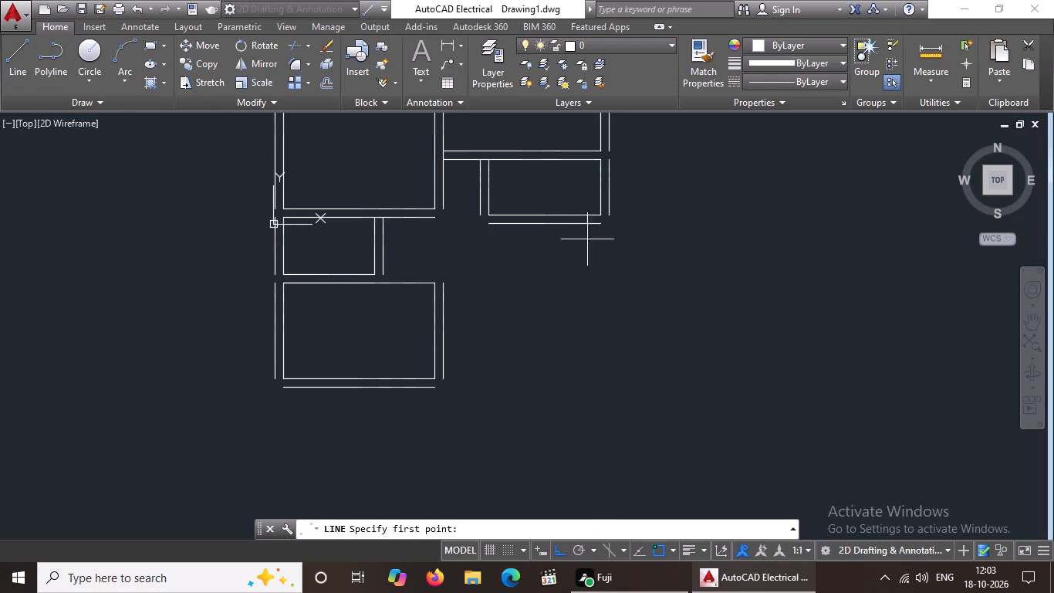
{"action": "left_click_drag", "start_coordinate": [600, 222], "coordinate": [610, 327]}
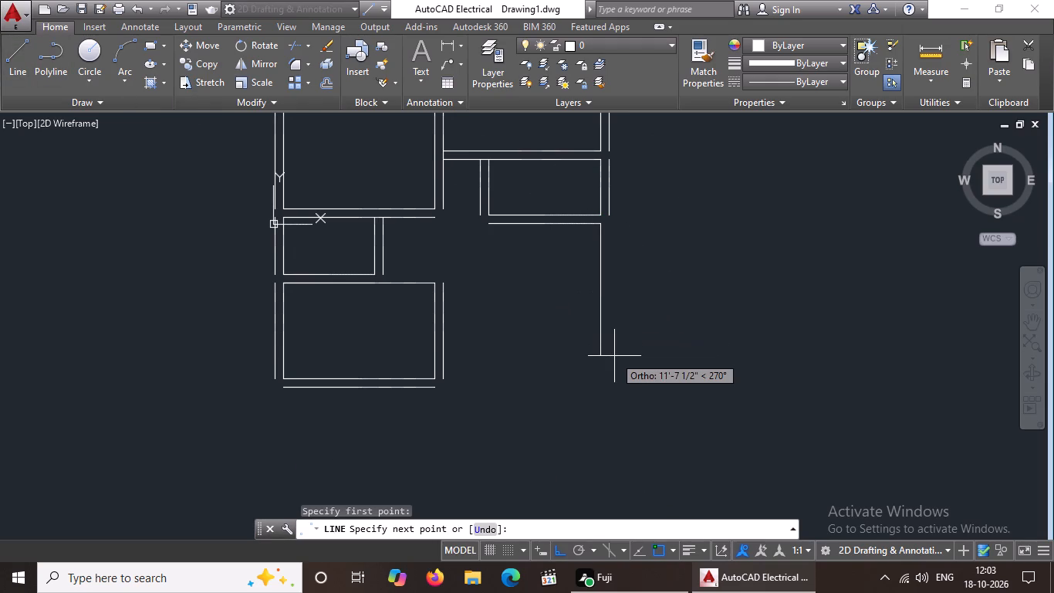
{"action": "type", "text": "11"}
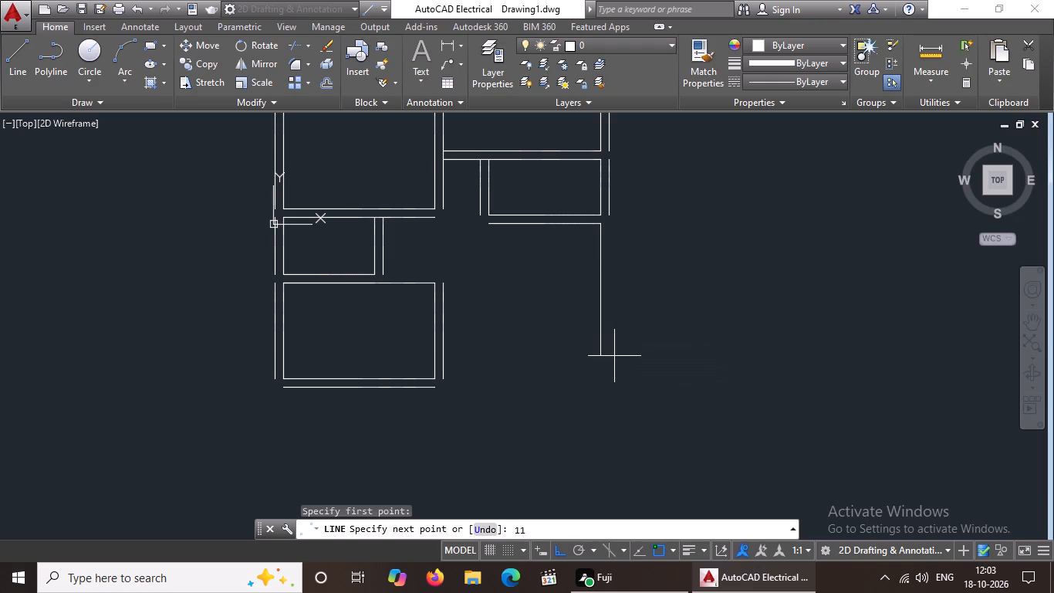
{"action": "key", "text": "apostrophe"}
{"action": "type", "text": "10\""}
{"action": "key", "text": "Return"}
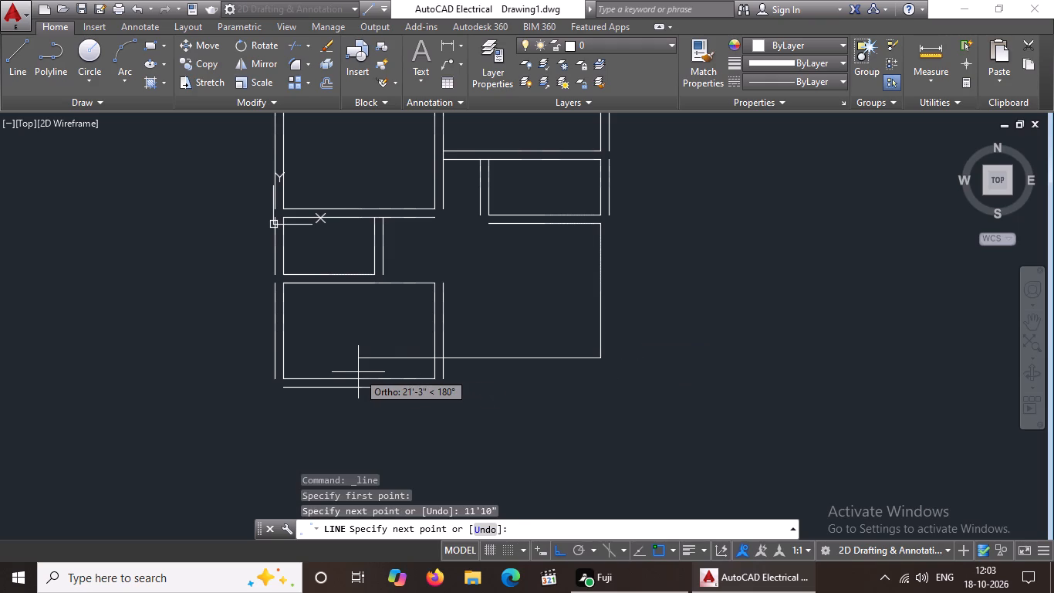
{"action": "type", "text": "13'"}
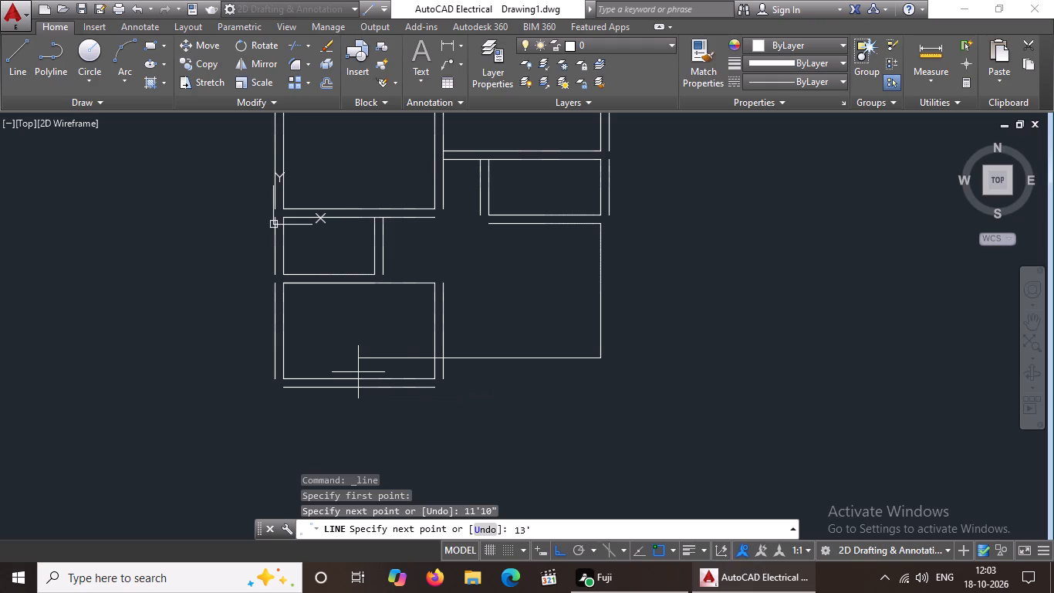
{"action": "type", "text": "5\""}
{"action": "key", "text": "Return"}
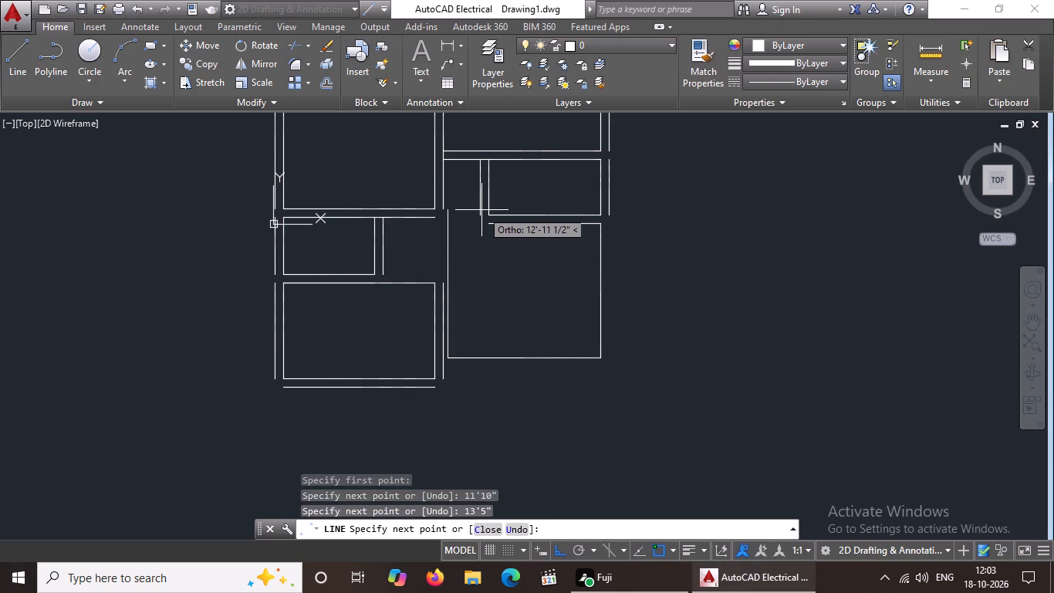
{"action": "type", "text": "11"}
{"action": "key", "text": "apostrophe"}
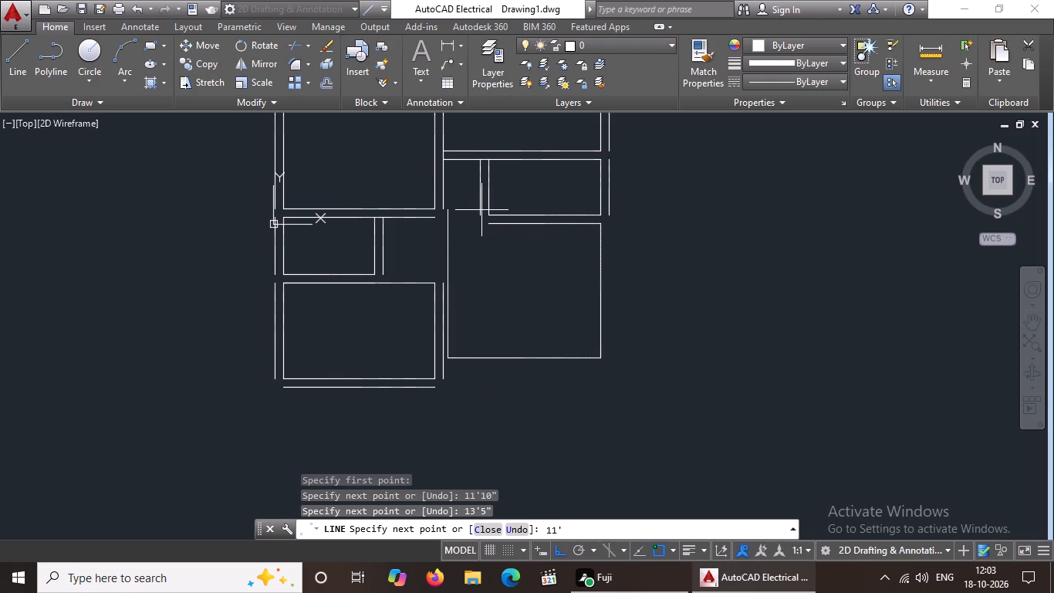
{"action": "type", "text": "10\""}
{"action": "key", "text": "Return"}
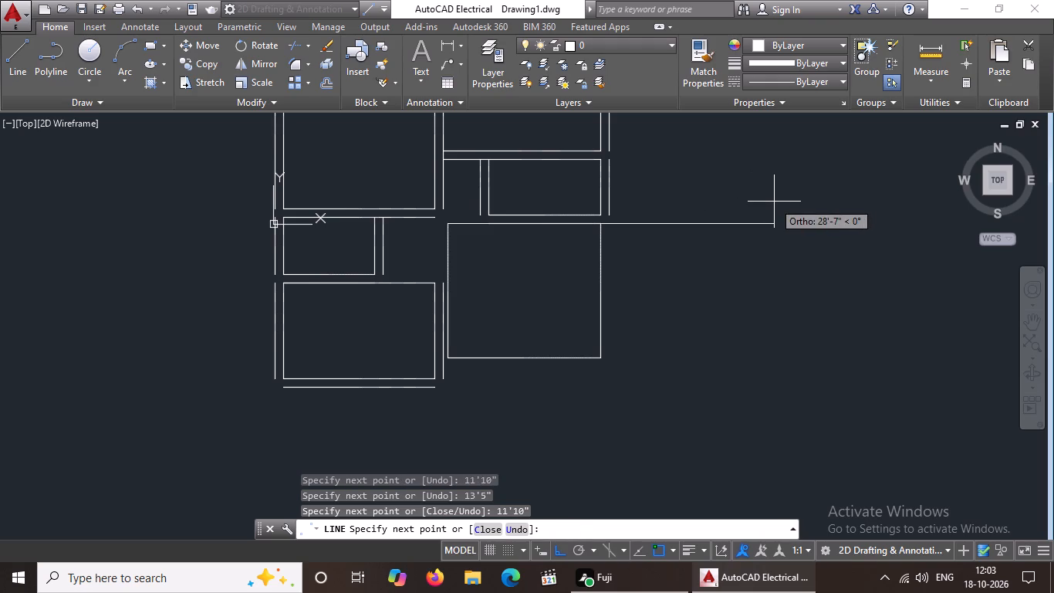
{"action": "key", "text": "1"}
{"action": "type", "text": "3'5\""}
{"action": "key", "text": "Return"}
{"action": "key", "text": "Return"}
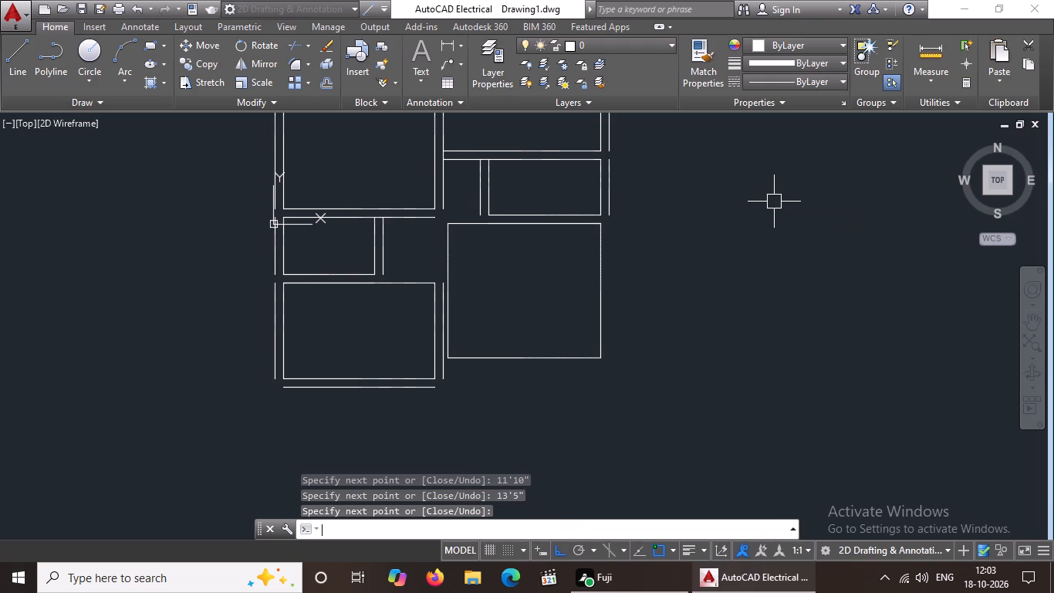
{"action": "key", "text": "Escape"}
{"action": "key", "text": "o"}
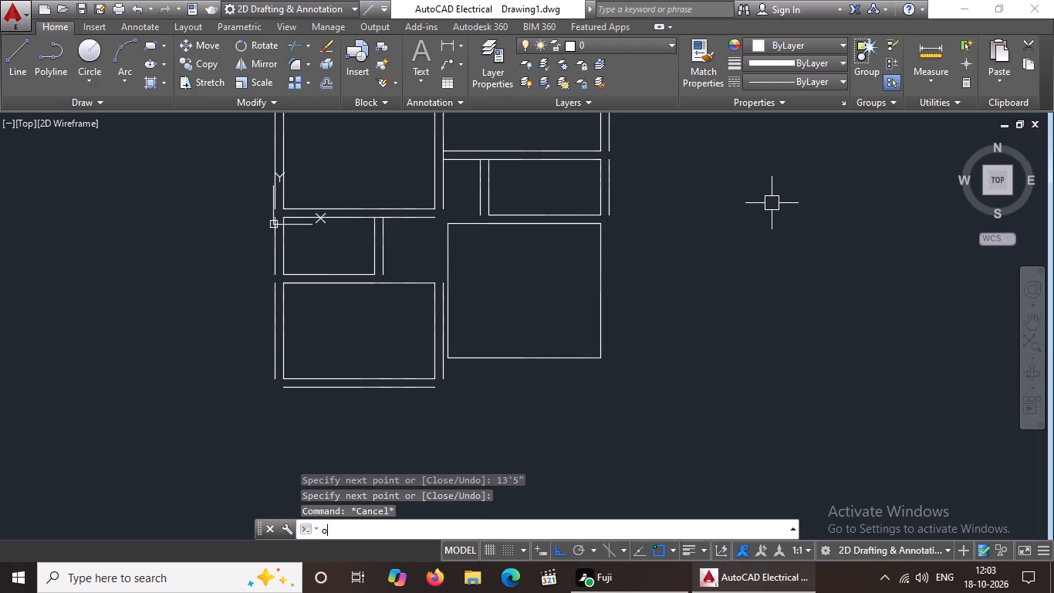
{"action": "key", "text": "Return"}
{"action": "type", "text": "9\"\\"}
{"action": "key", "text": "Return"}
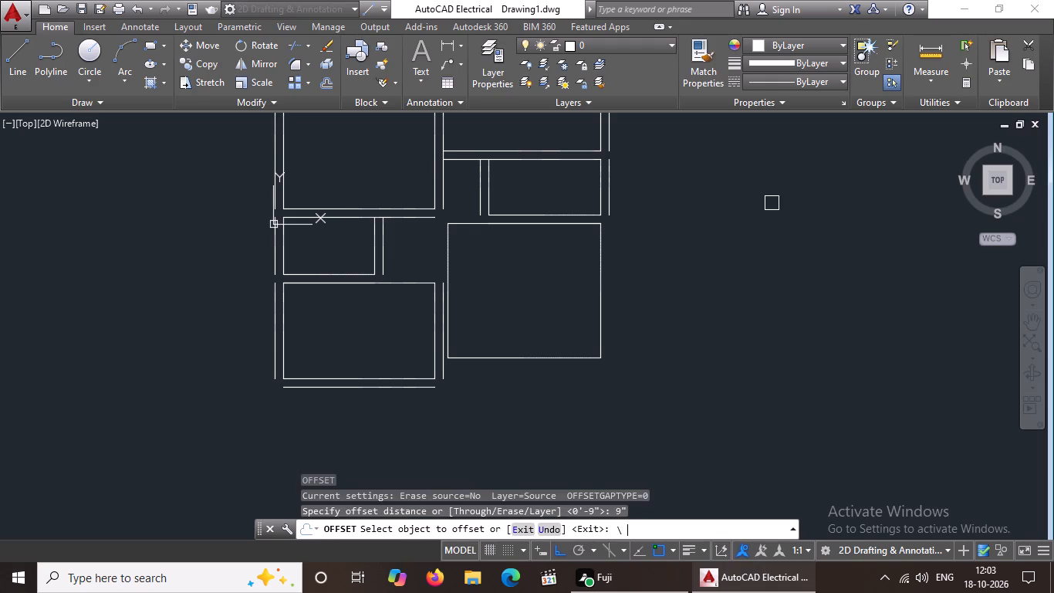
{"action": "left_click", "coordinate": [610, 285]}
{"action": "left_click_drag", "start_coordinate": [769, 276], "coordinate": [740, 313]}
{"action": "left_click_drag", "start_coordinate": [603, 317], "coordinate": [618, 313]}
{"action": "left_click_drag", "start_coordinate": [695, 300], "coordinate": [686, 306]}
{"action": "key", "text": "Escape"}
Offset the bottom and right sides of the 13'5" by 11'10" room 9" outward.
{"action": "key", "text": "o"}
{"action": "key", "text": "Return"}
{"action": "type", "text": "9\""}
{"action": "key", "text": "Return"}
{"action": "left_click_drag", "start_coordinate": [550, 357], "coordinate": [550, 364]}
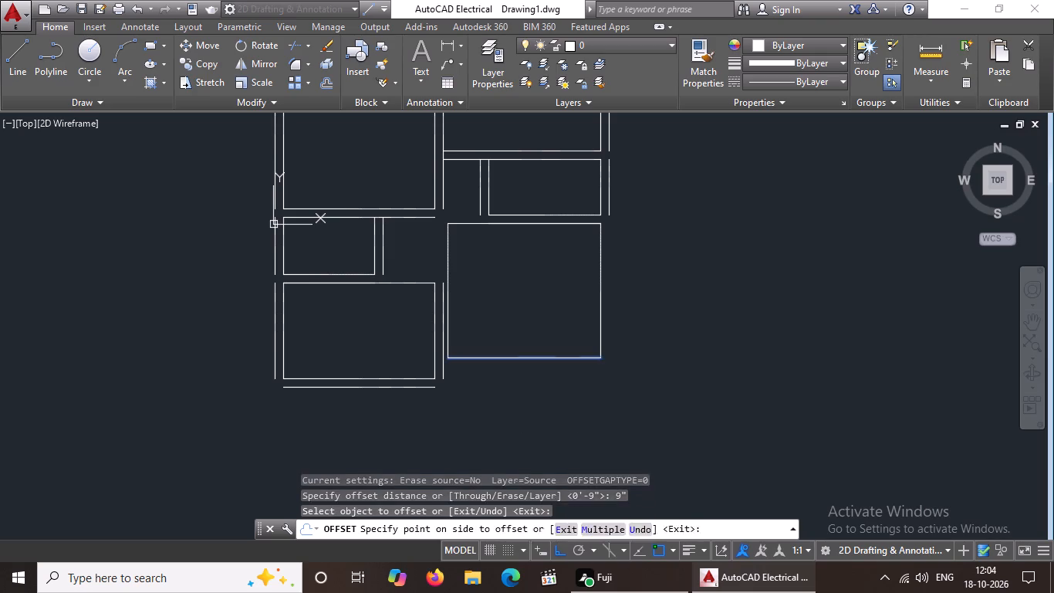
{"action": "left_click", "coordinate": [550, 435]}
{"action": "left_click", "coordinate": [602, 297]}
{"action": "left_click", "coordinate": [674, 296]}
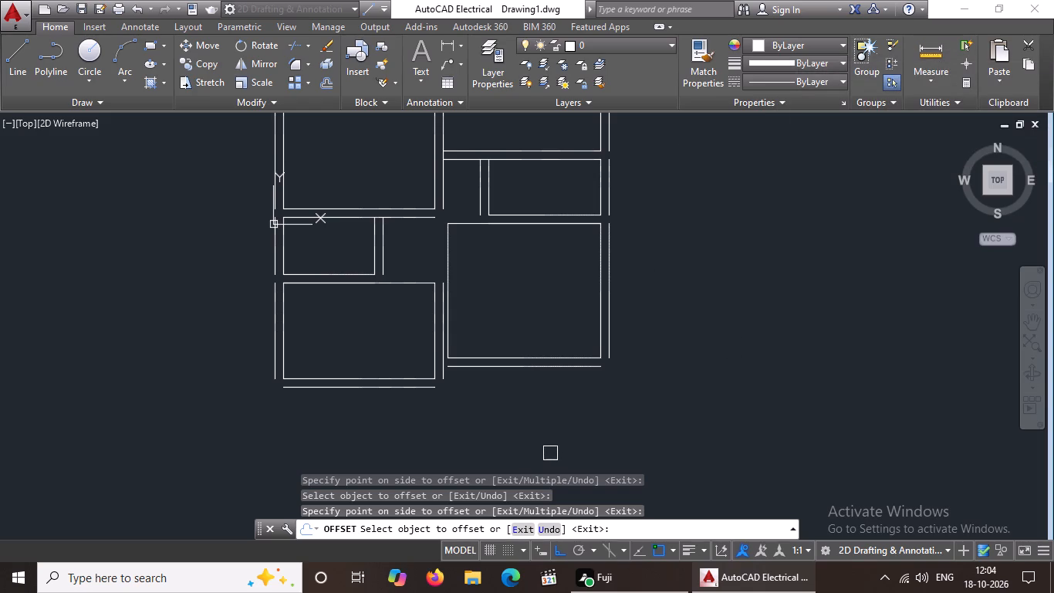
{"action": "key", "text": "Escape"}
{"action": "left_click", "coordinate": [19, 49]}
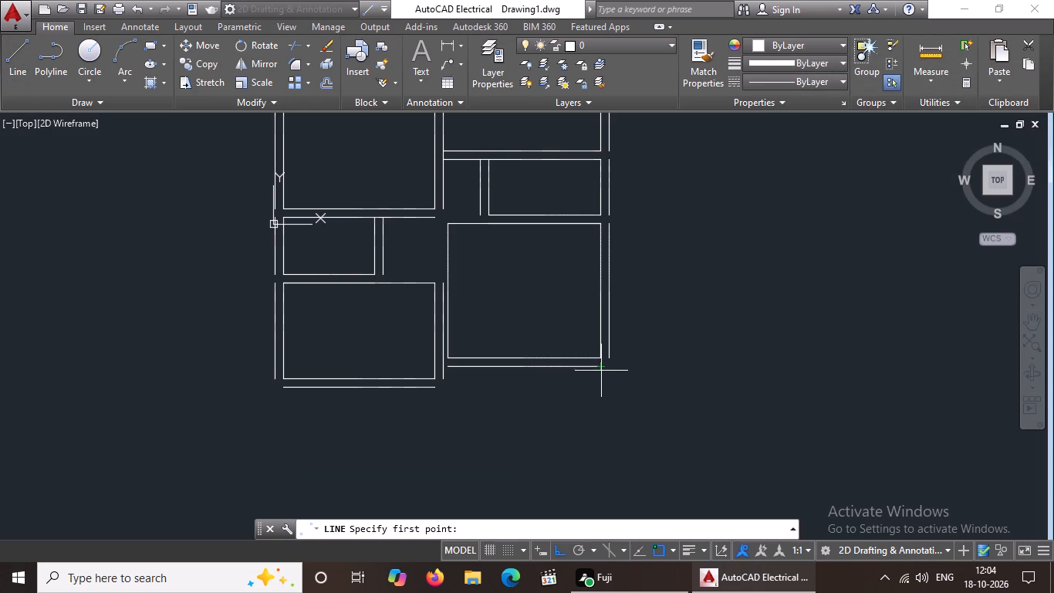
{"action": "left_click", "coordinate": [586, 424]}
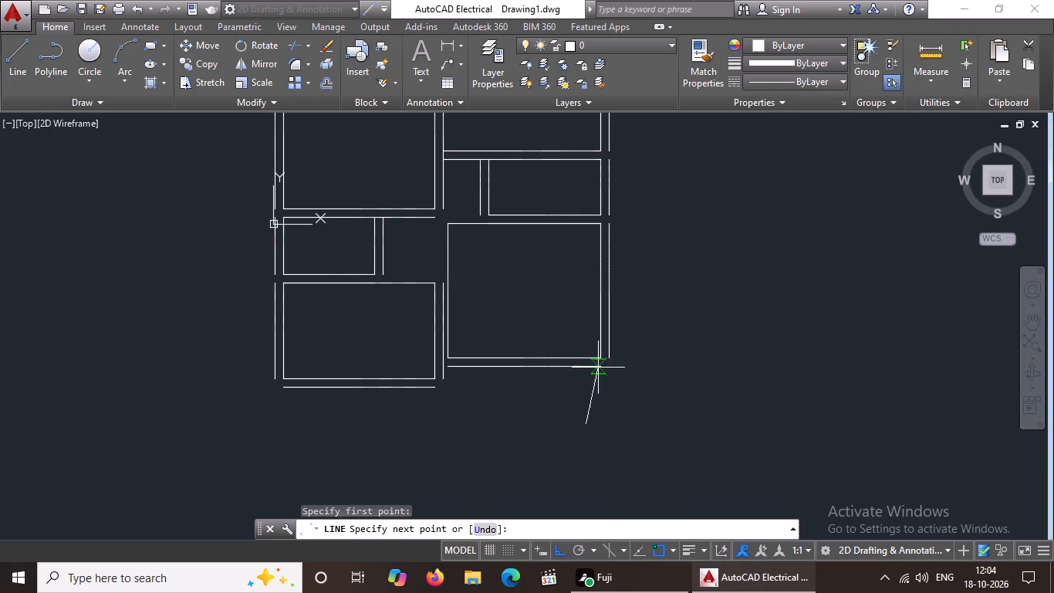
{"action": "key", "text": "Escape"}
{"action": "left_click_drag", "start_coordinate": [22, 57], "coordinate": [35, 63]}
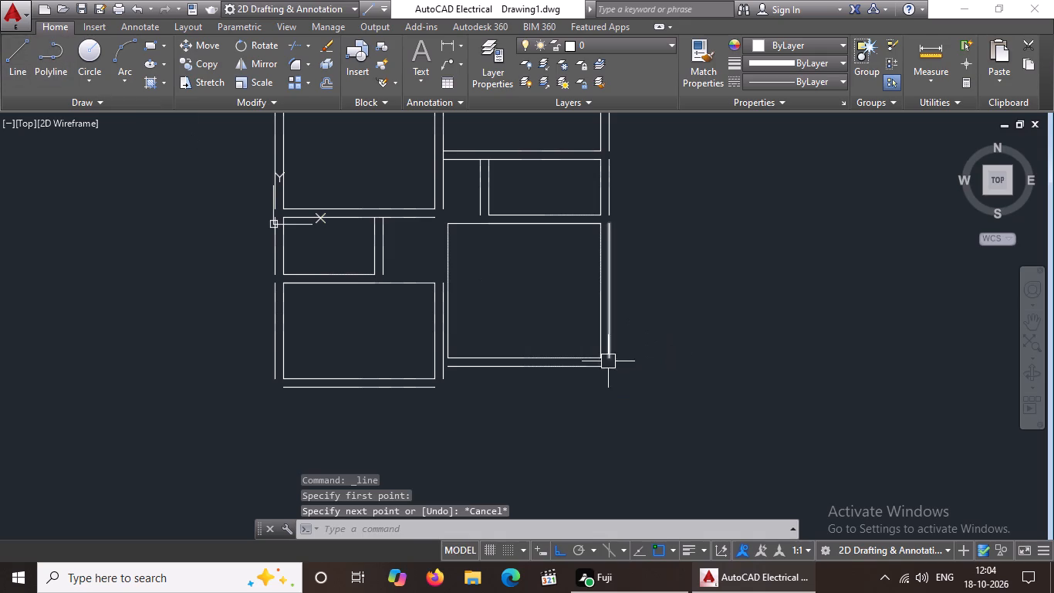
From the right endpoint of the 13'5" room's outer bottom wall line, draw segments 8' down, 13'10" left, 8' up and 13'10" right.
{"action": "left_click_drag", "start_coordinate": [19, 69], "coordinate": [30, 77]}
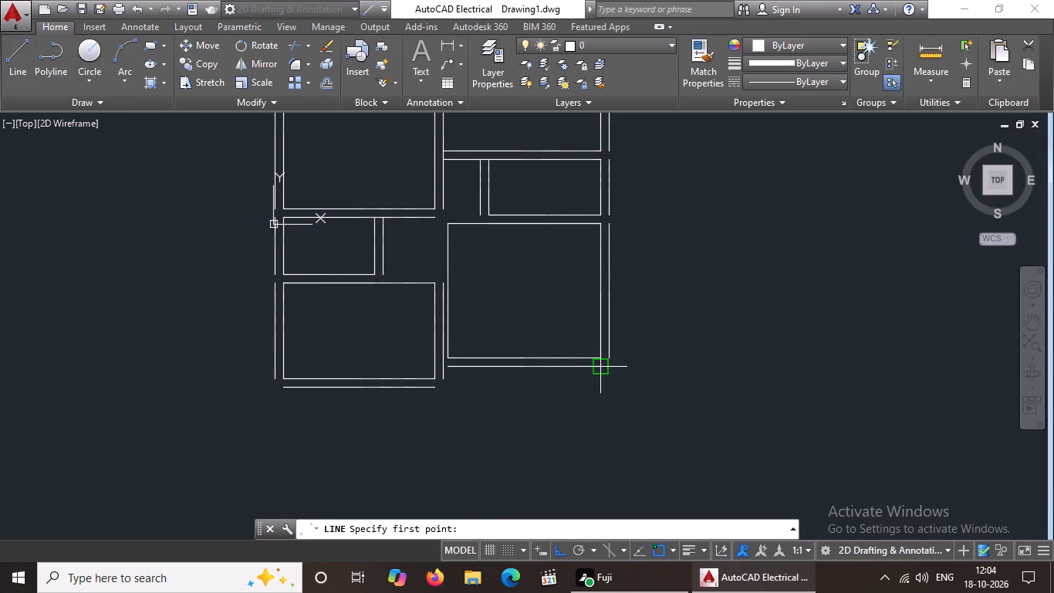
{"action": "left_click", "coordinate": [596, 368]}
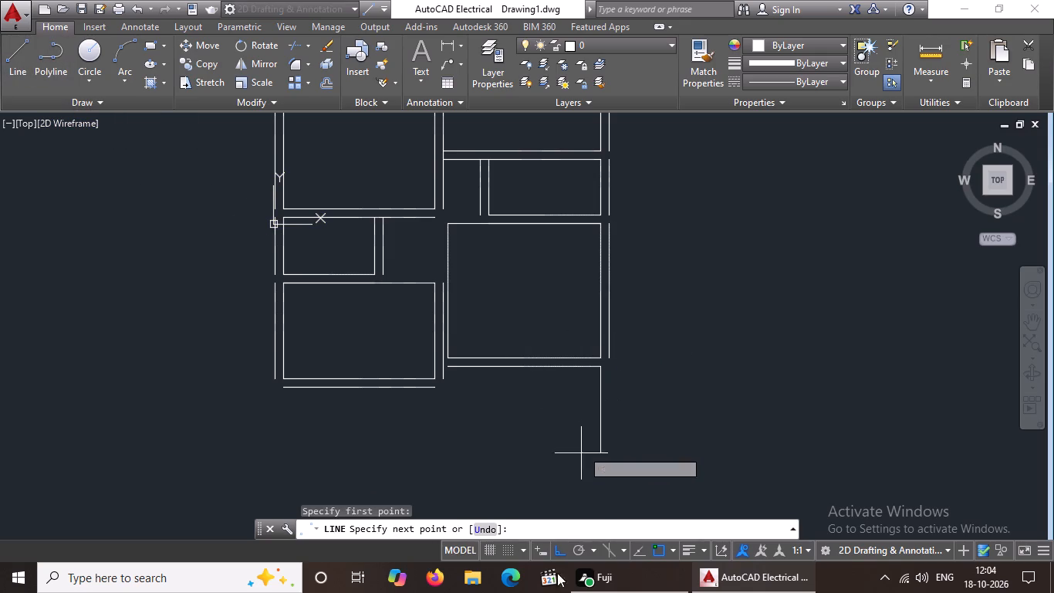
{"action": "type", "text": "8'"}
{"action": "key", "text": "Return"}
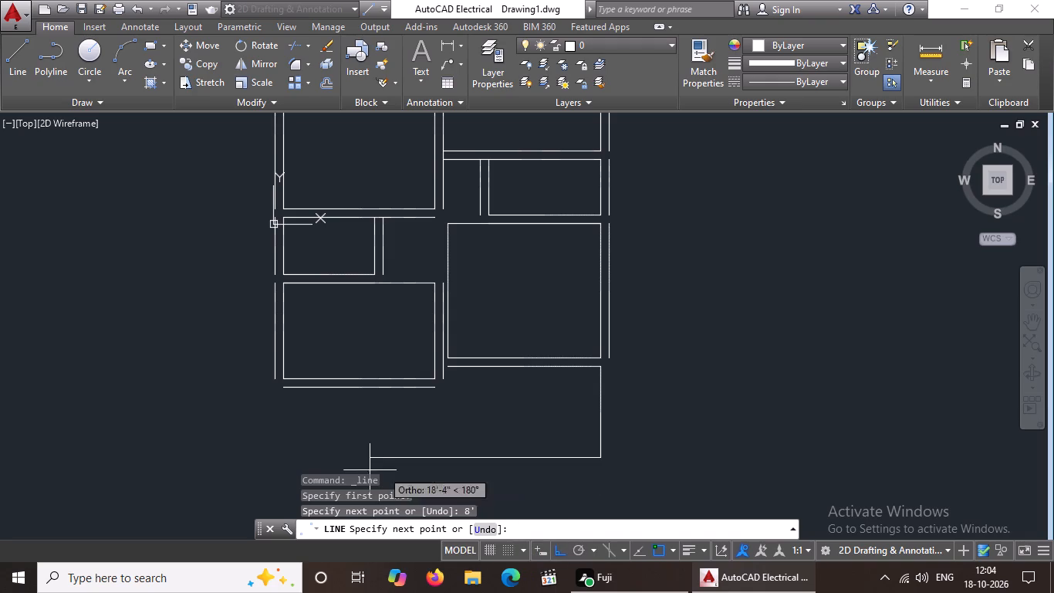
{"action": "type", "text": "13'"}
{"action": "type", "text": "10\""}
{"action": "key", "text": "Return"}
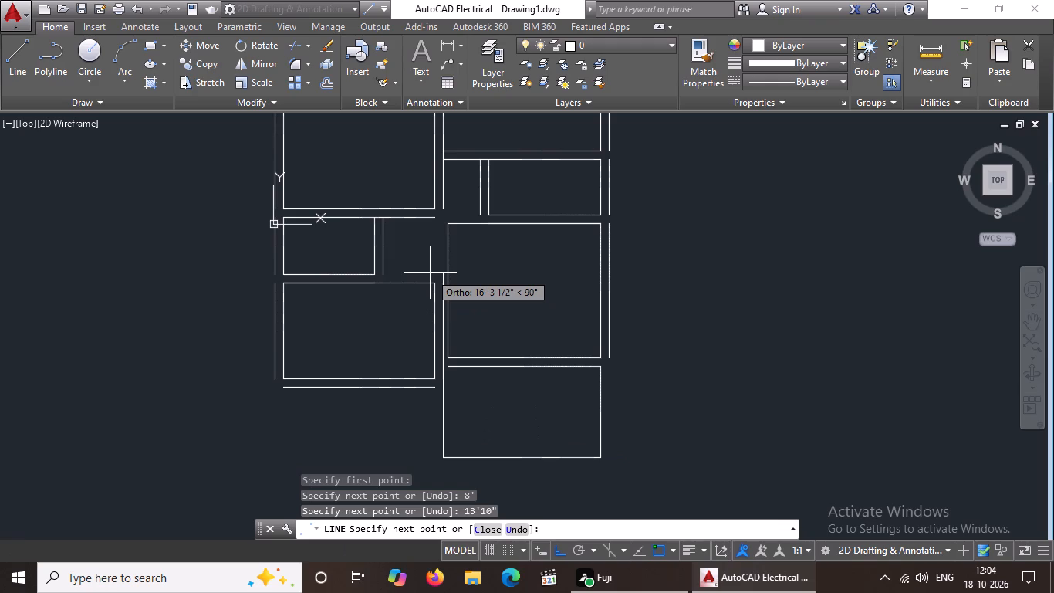
{"action": "type", "text": "8'"}
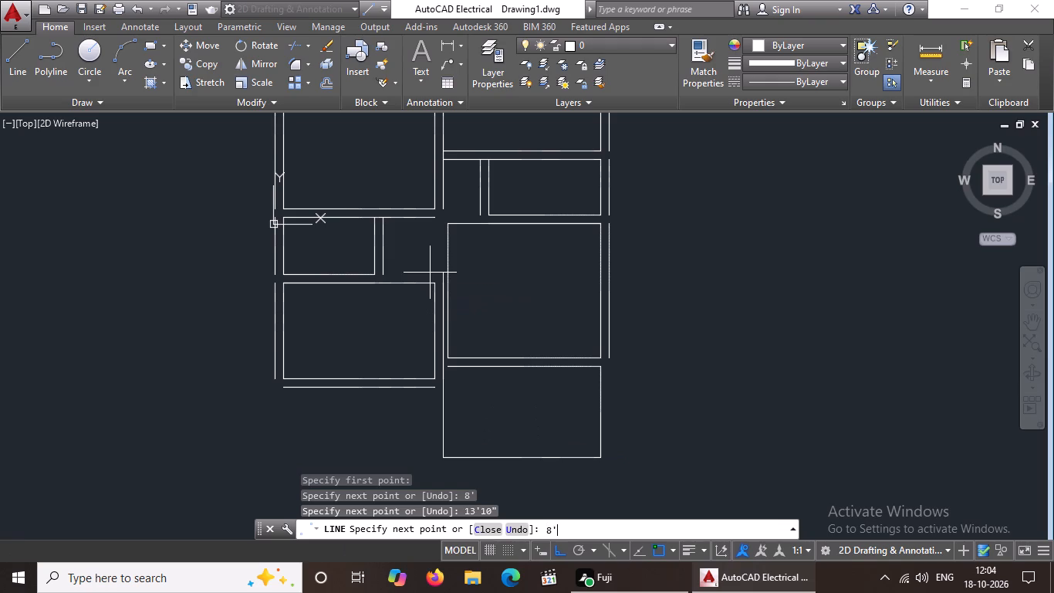
{"action": "key", "text": "Return"}
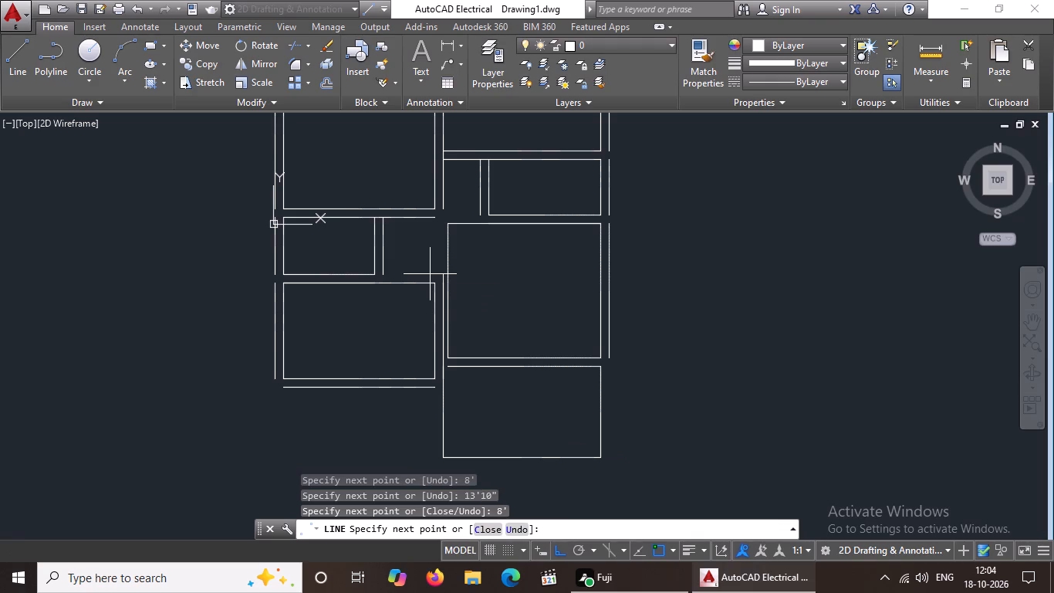
{"action": "type", "text": "13'10\""}
{"action": "key", "text": "Return"}
{"action": "key", "text": "Return"}
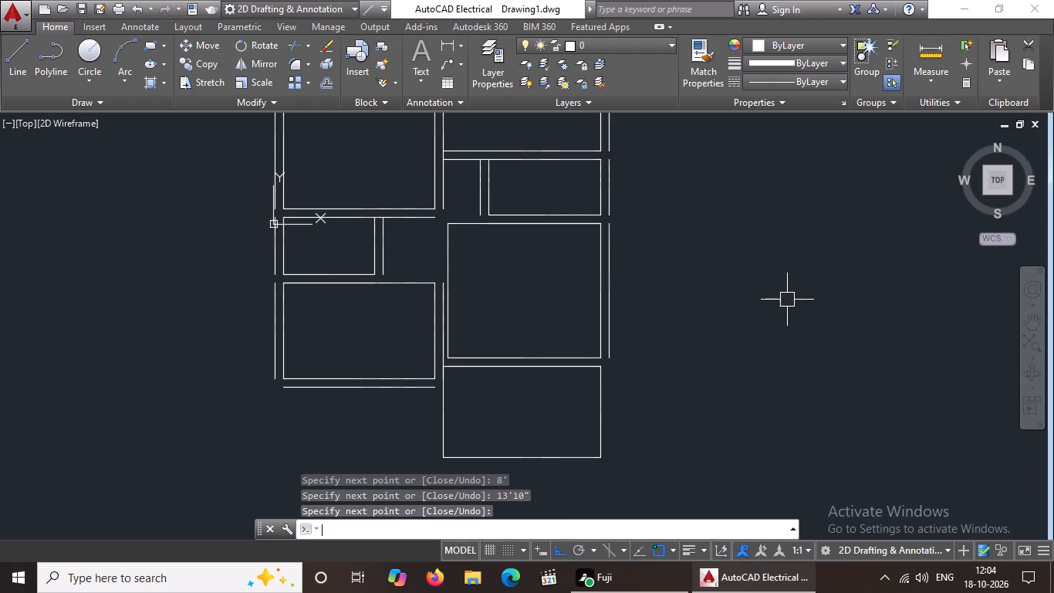
{"action": "scroll", "coordinate": [785, 301], "scroll_direction": "down", "scroll_amount": 2}
{"action": "key", "text": "Escape"}
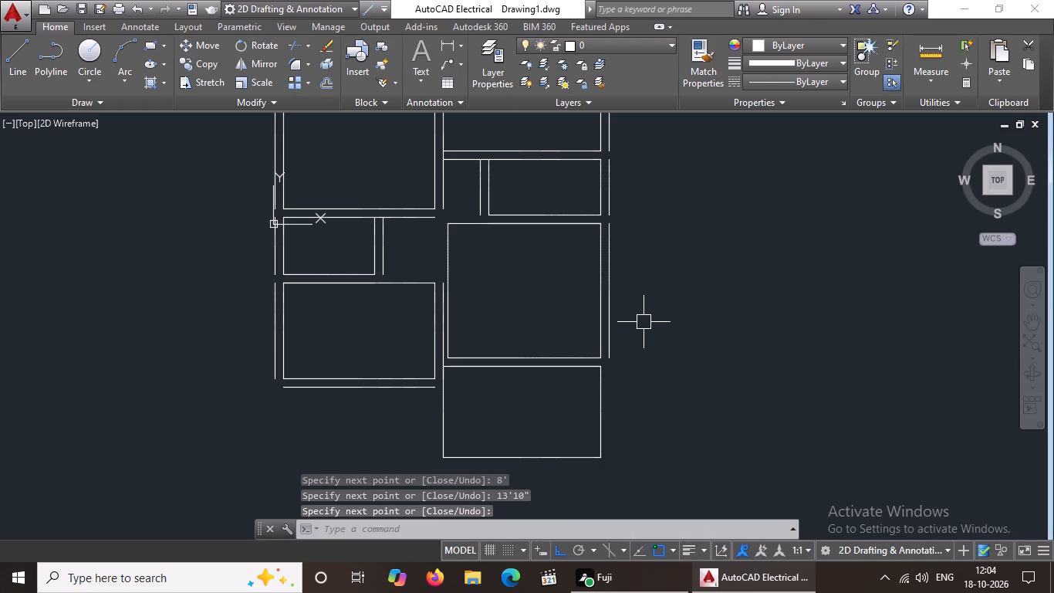
Offset the right, left and bottom sides of the lowest 13'10" by 8' room 9" outward.
{"action": "key", "text": "o"}
{"action": "key", "text": "Return"}
{"action": "type", "text": "9\""}
{"action": "key", "text": "Return"}
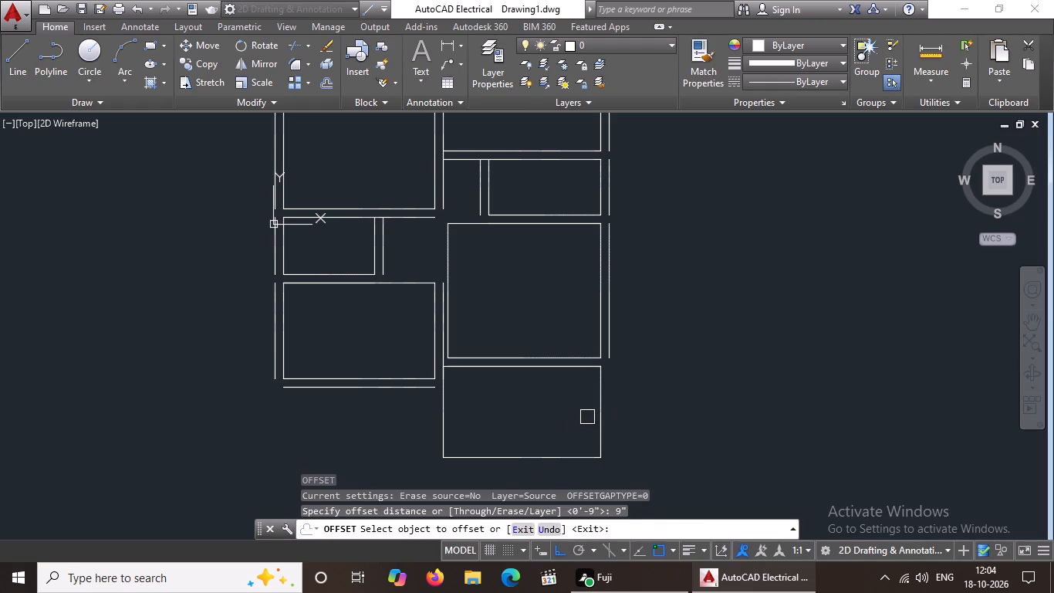
{"action": "left_click_drag", "start_coordinate": [597, 412], "coordinate": [621, 404]}
{"action": "left_click_drag", "start_coordinate": [695, 386], "coordinate": [684, 394]}
{"action": "left_click_drag", "start_coordinate": [448, 421], "coordinate": [440, 425]}
{"action": "left_click_drag", "start_coordinate": [358, 434], "coordinate": [363, 434]}
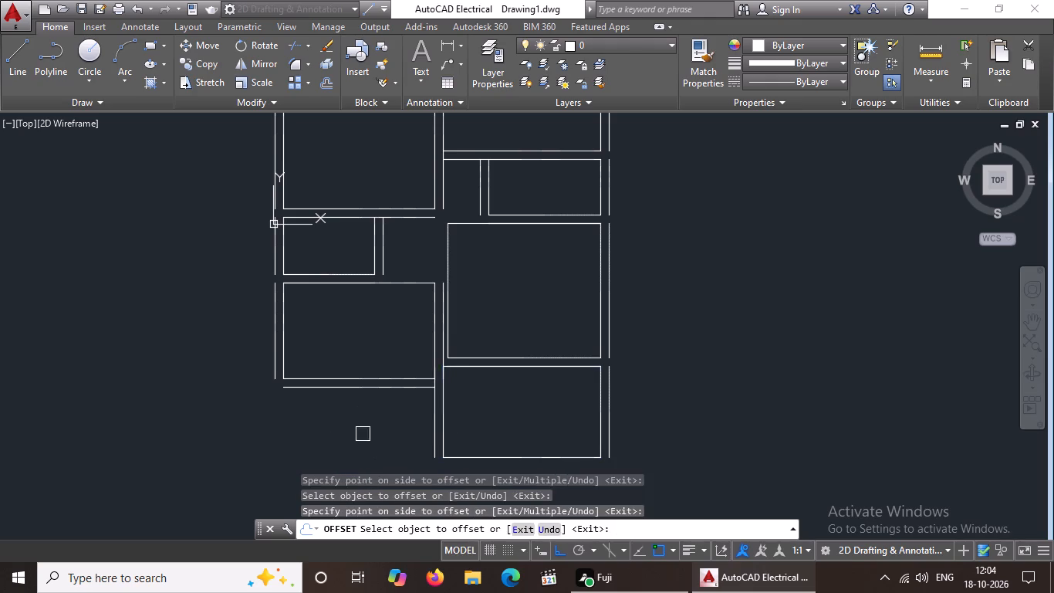
{"action": "left_click_drag", "start_coordinate": [363, 434], "coordinate": [370, 433]}
{"action": "left_click", "coordinate": [481, 460]}
{"action": "left_click", "coordinate": [483, 470]}
{"action": "scroll", "coordinate": [616, 439], "scroll_direction": "down", "scroll_amount": 3}
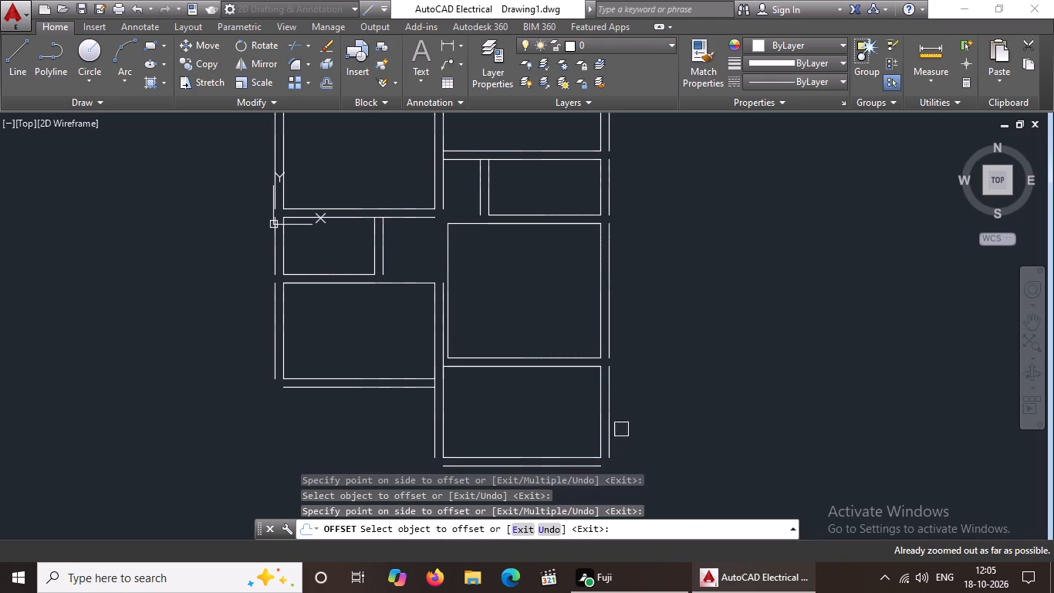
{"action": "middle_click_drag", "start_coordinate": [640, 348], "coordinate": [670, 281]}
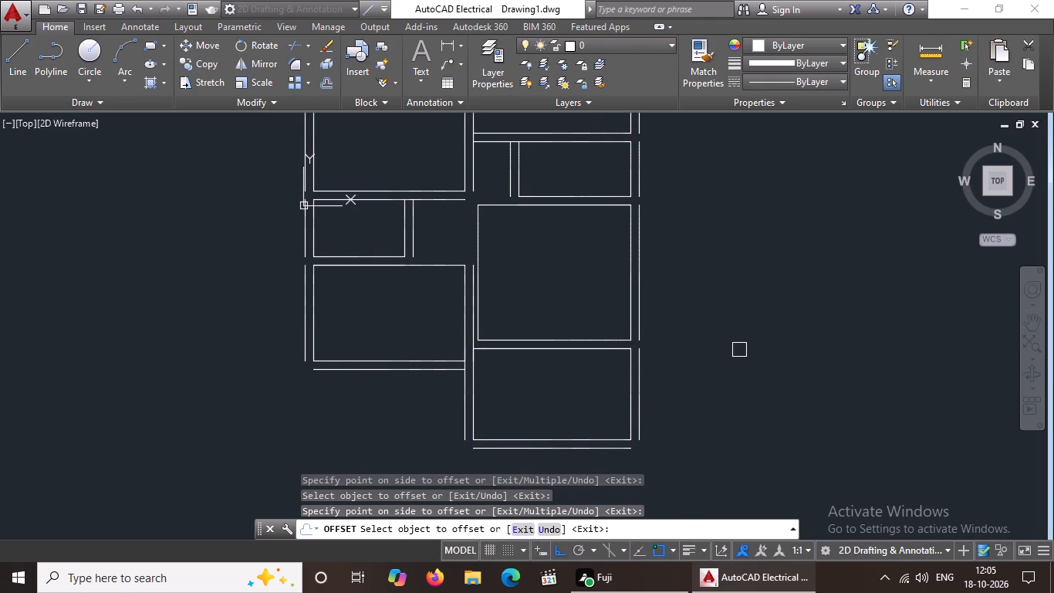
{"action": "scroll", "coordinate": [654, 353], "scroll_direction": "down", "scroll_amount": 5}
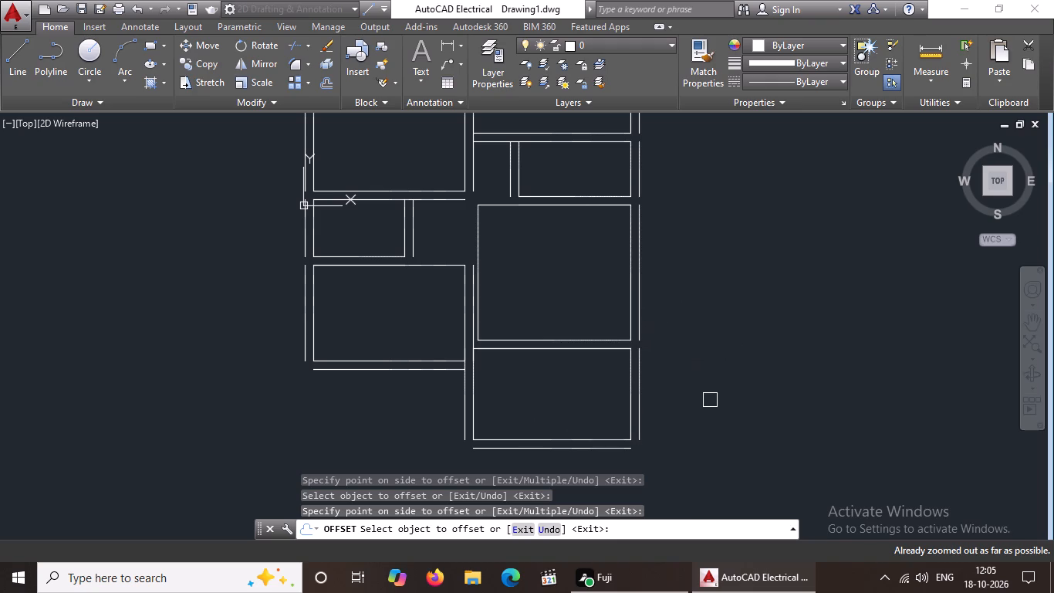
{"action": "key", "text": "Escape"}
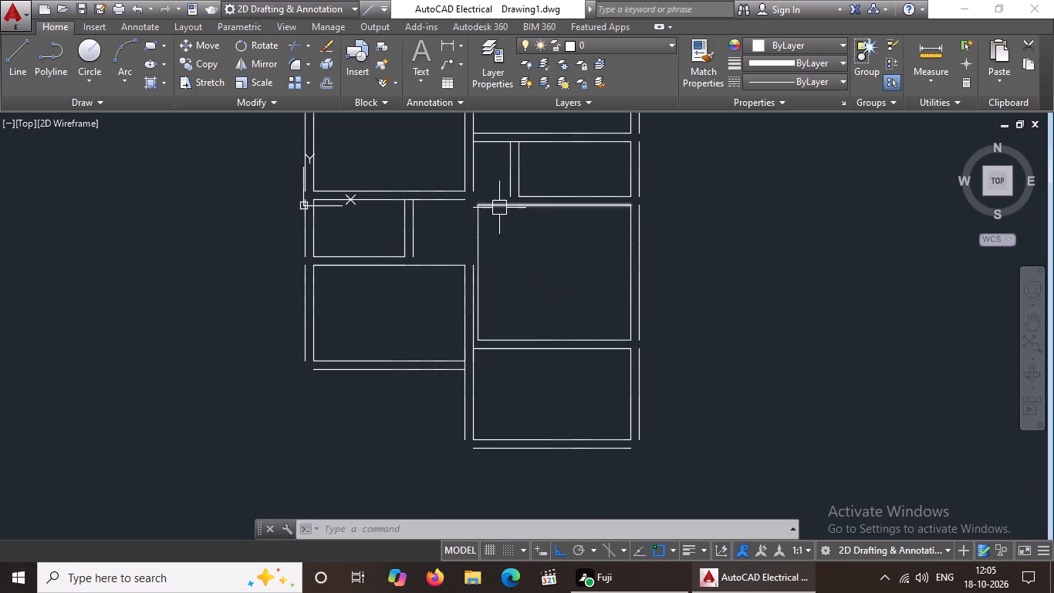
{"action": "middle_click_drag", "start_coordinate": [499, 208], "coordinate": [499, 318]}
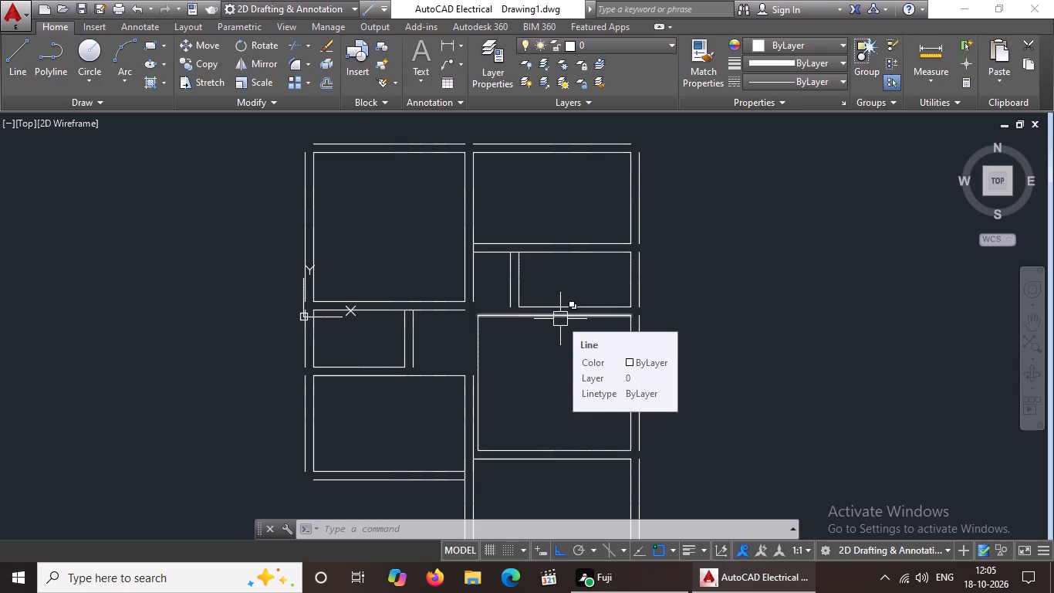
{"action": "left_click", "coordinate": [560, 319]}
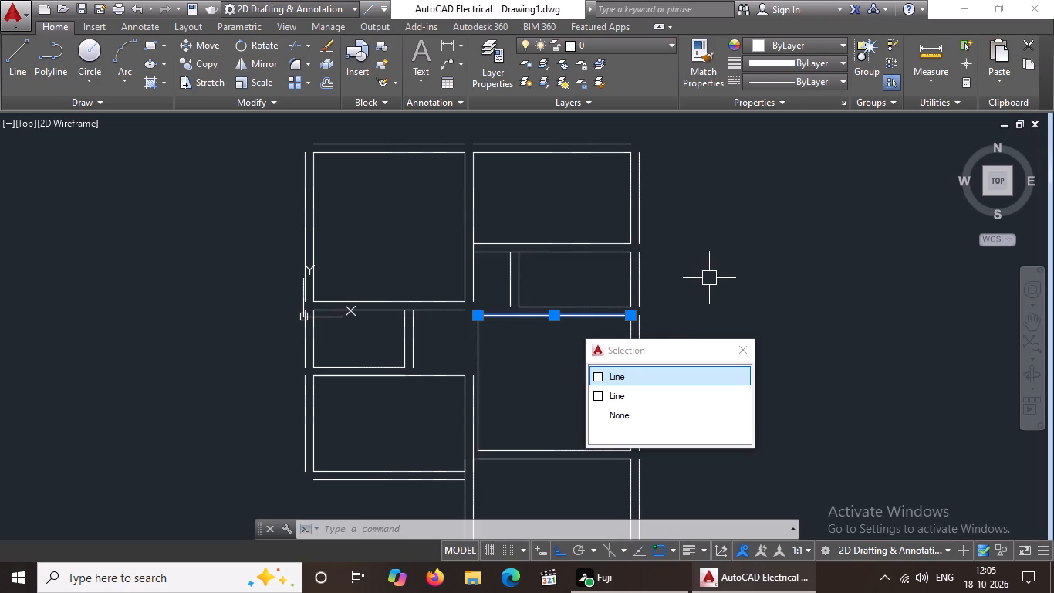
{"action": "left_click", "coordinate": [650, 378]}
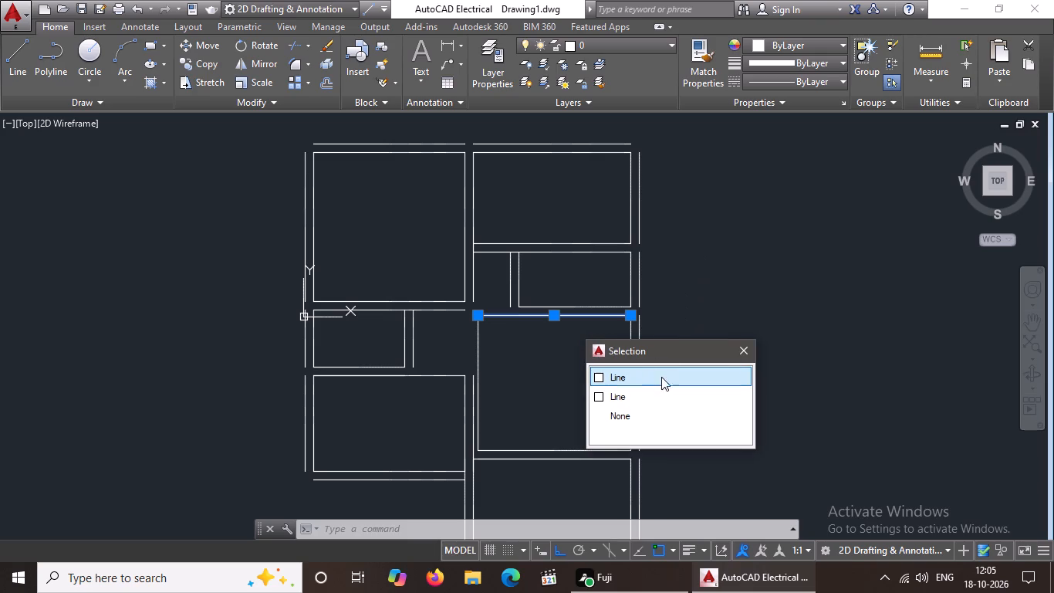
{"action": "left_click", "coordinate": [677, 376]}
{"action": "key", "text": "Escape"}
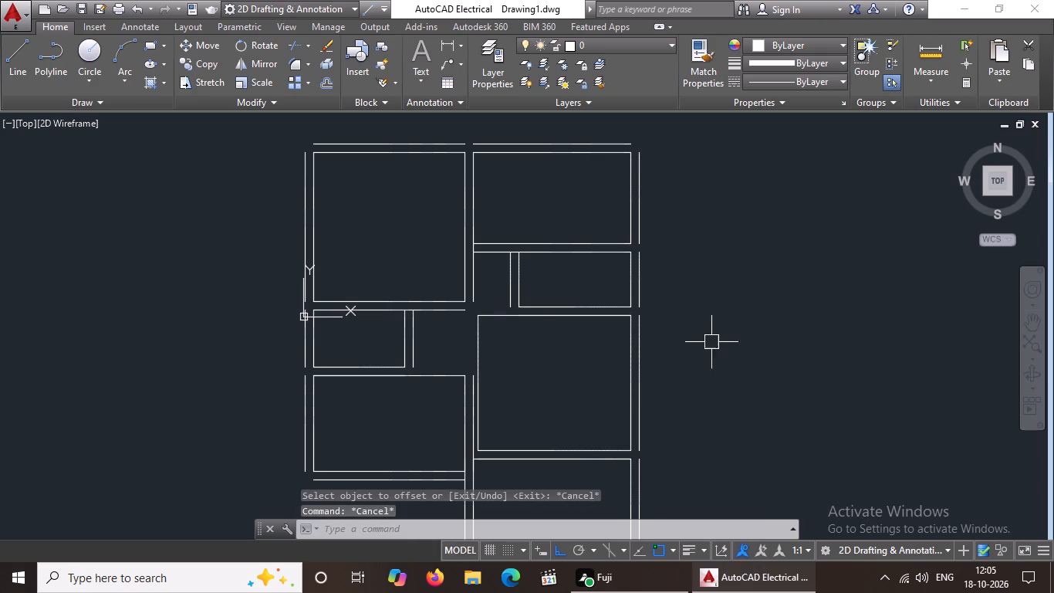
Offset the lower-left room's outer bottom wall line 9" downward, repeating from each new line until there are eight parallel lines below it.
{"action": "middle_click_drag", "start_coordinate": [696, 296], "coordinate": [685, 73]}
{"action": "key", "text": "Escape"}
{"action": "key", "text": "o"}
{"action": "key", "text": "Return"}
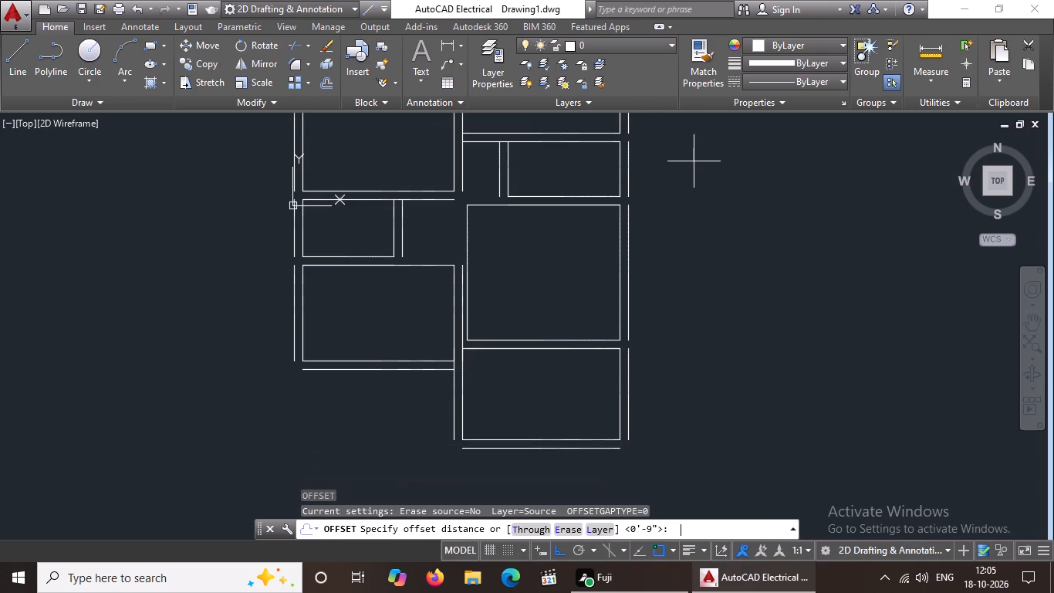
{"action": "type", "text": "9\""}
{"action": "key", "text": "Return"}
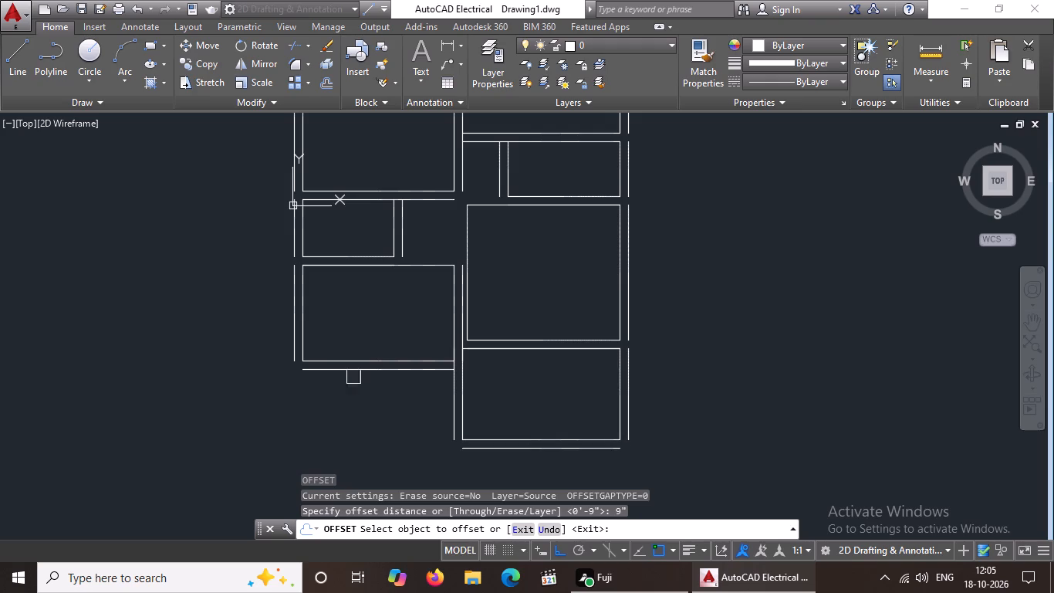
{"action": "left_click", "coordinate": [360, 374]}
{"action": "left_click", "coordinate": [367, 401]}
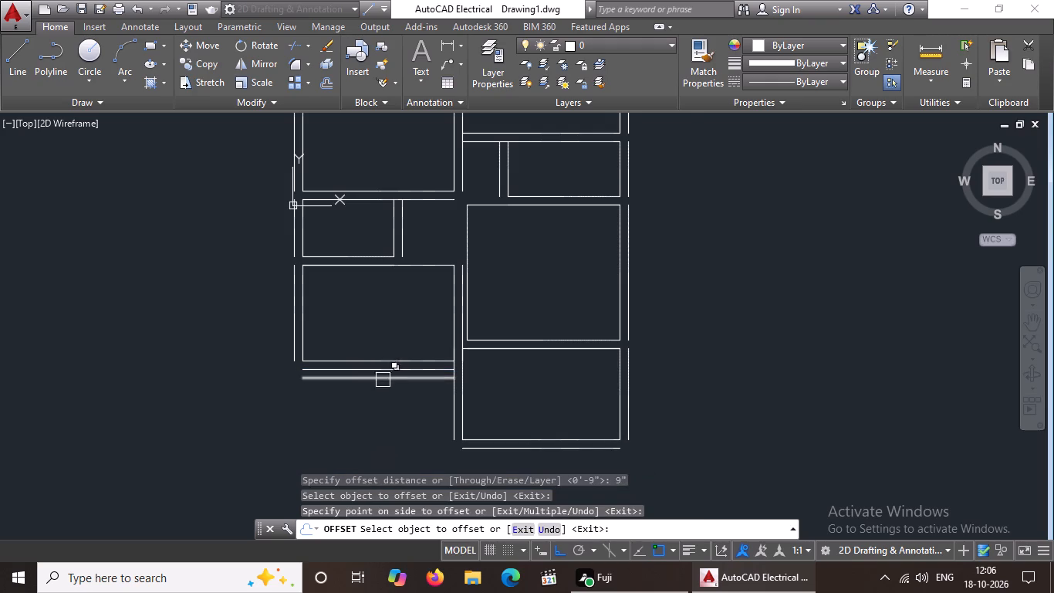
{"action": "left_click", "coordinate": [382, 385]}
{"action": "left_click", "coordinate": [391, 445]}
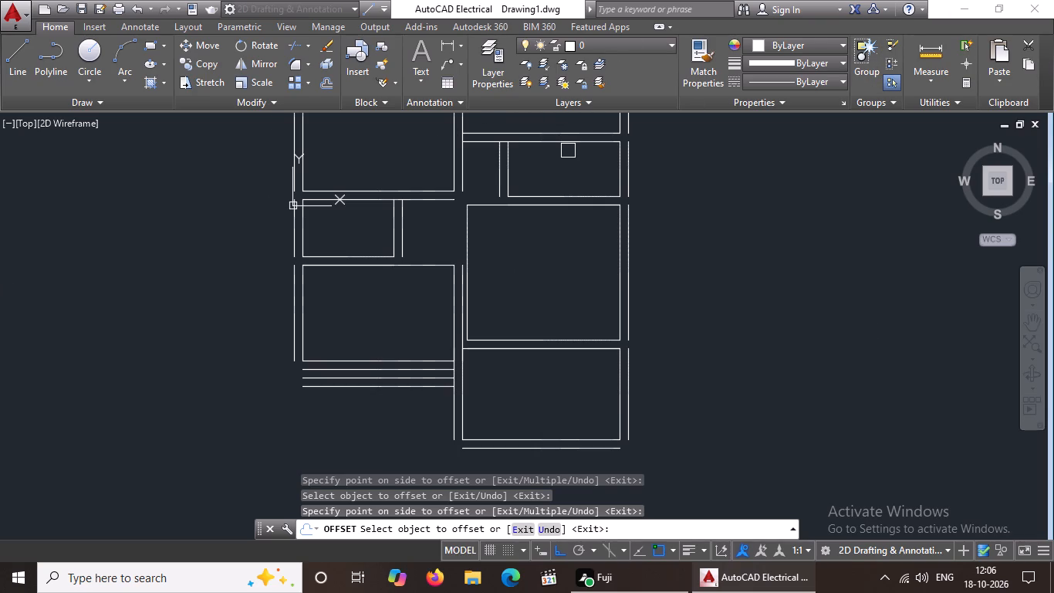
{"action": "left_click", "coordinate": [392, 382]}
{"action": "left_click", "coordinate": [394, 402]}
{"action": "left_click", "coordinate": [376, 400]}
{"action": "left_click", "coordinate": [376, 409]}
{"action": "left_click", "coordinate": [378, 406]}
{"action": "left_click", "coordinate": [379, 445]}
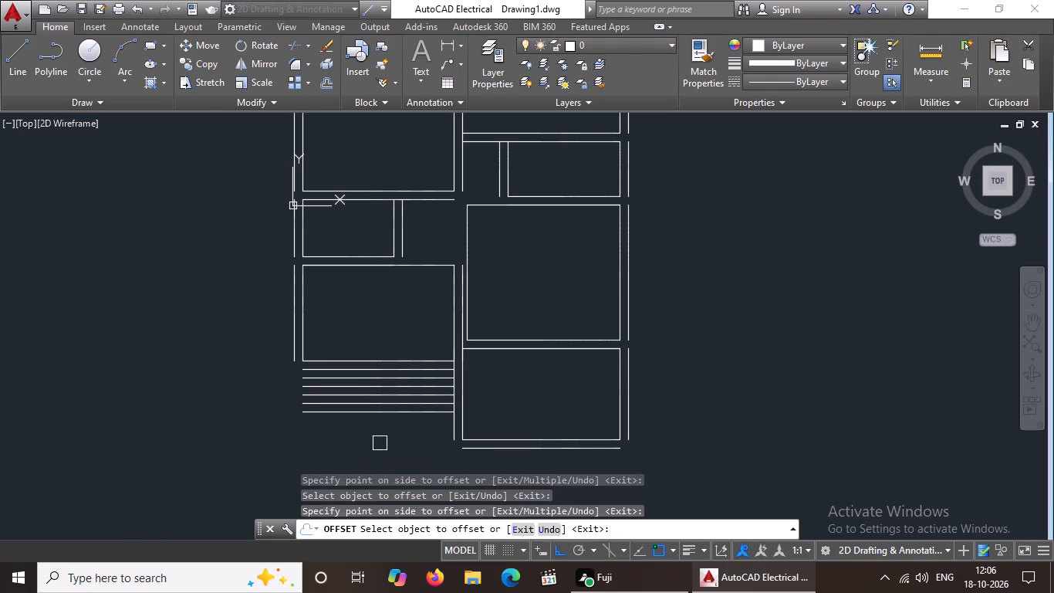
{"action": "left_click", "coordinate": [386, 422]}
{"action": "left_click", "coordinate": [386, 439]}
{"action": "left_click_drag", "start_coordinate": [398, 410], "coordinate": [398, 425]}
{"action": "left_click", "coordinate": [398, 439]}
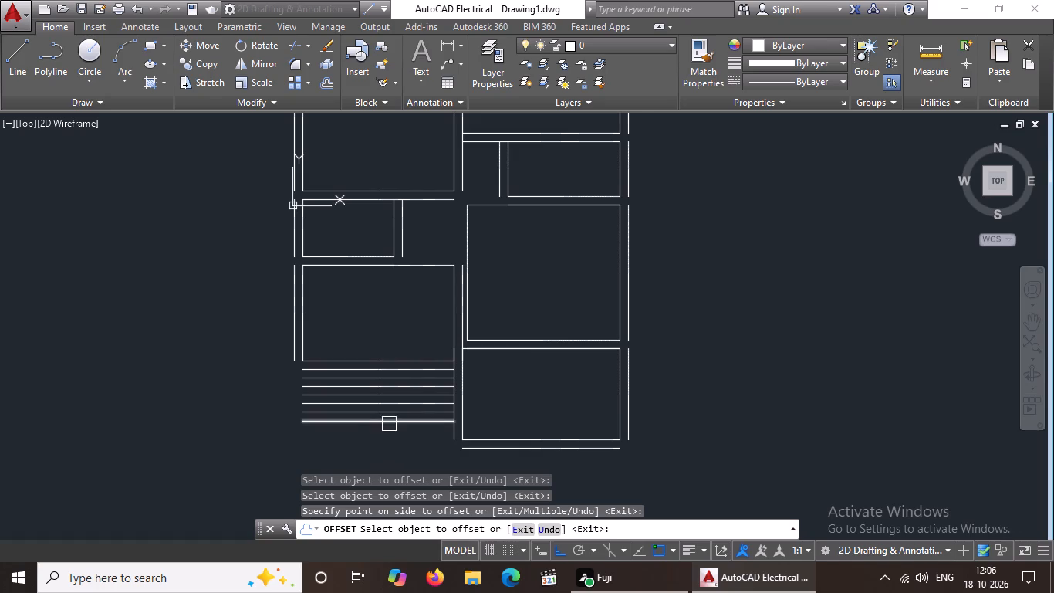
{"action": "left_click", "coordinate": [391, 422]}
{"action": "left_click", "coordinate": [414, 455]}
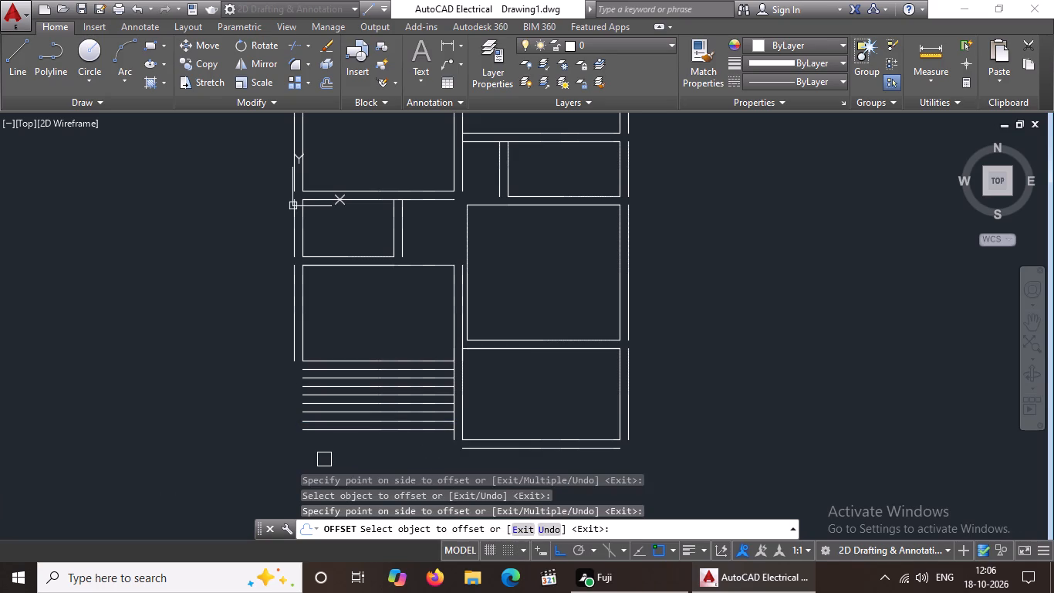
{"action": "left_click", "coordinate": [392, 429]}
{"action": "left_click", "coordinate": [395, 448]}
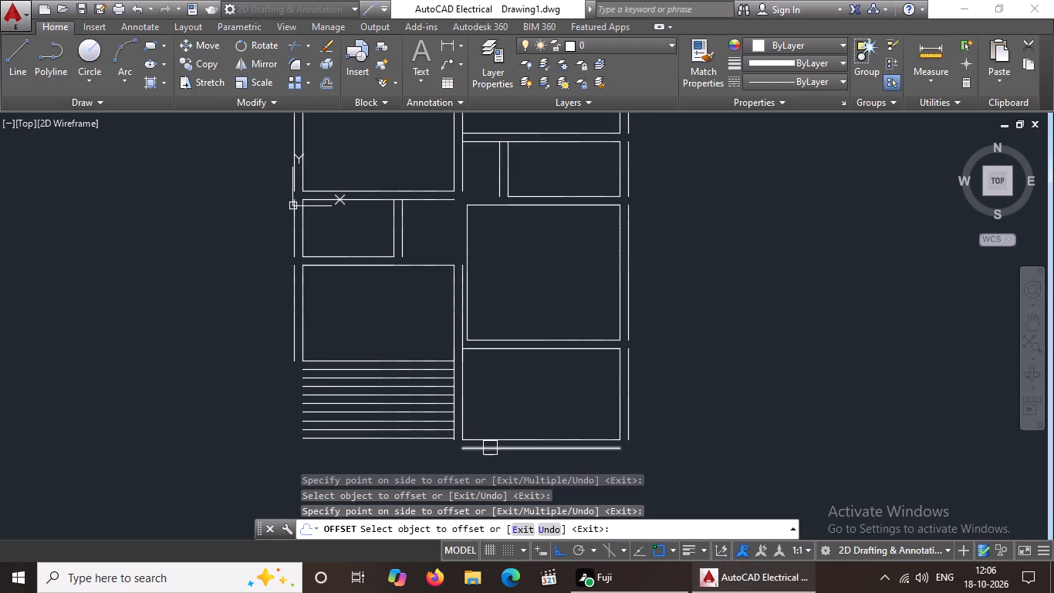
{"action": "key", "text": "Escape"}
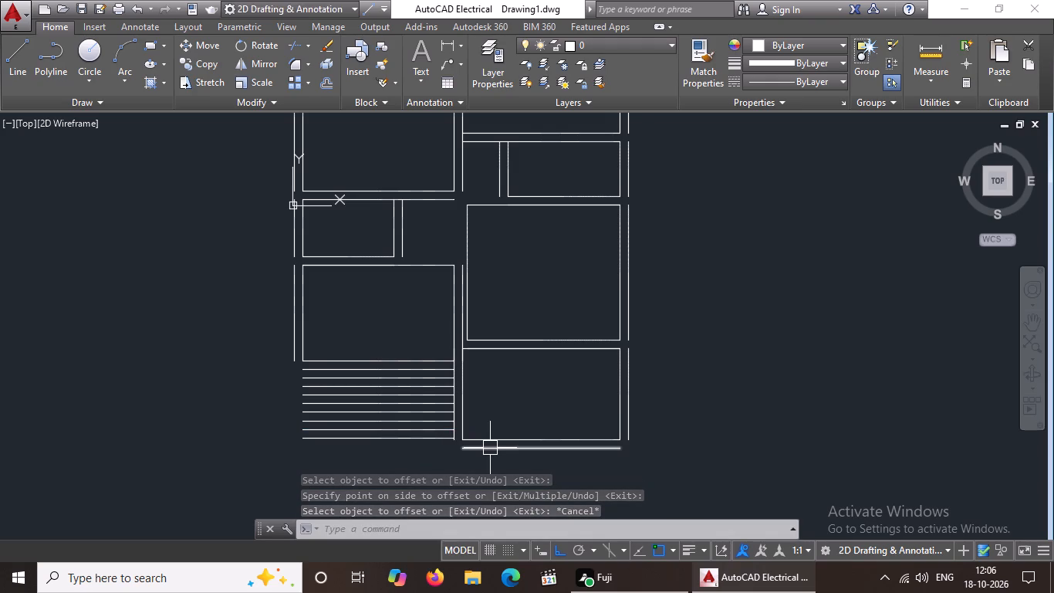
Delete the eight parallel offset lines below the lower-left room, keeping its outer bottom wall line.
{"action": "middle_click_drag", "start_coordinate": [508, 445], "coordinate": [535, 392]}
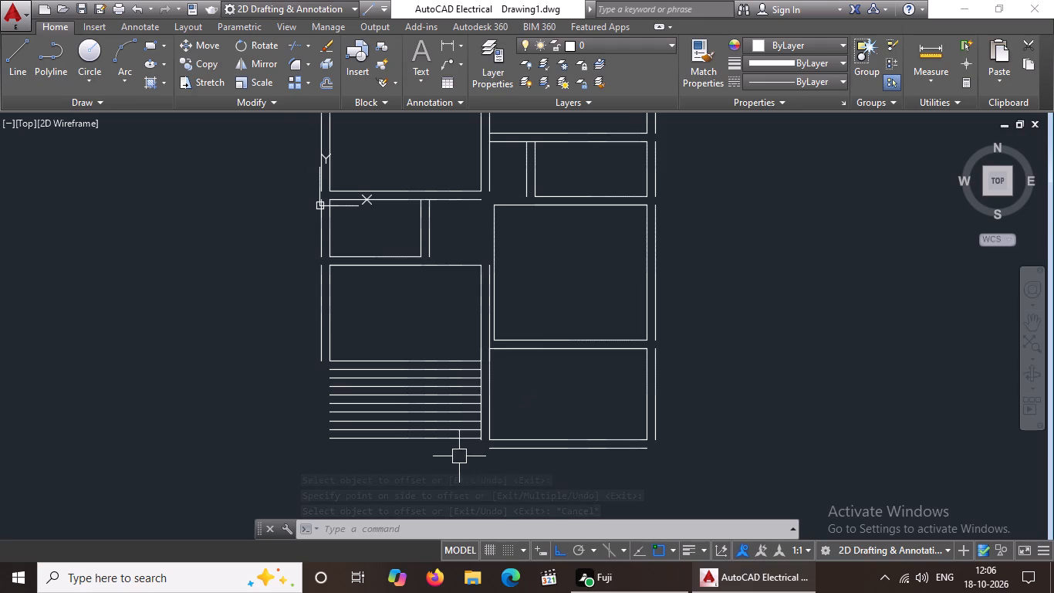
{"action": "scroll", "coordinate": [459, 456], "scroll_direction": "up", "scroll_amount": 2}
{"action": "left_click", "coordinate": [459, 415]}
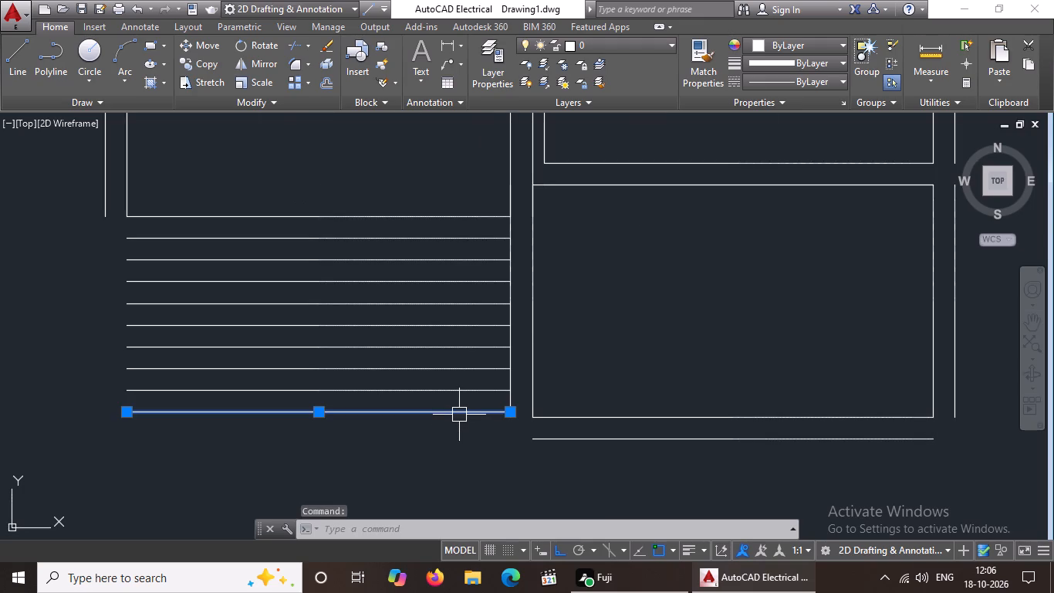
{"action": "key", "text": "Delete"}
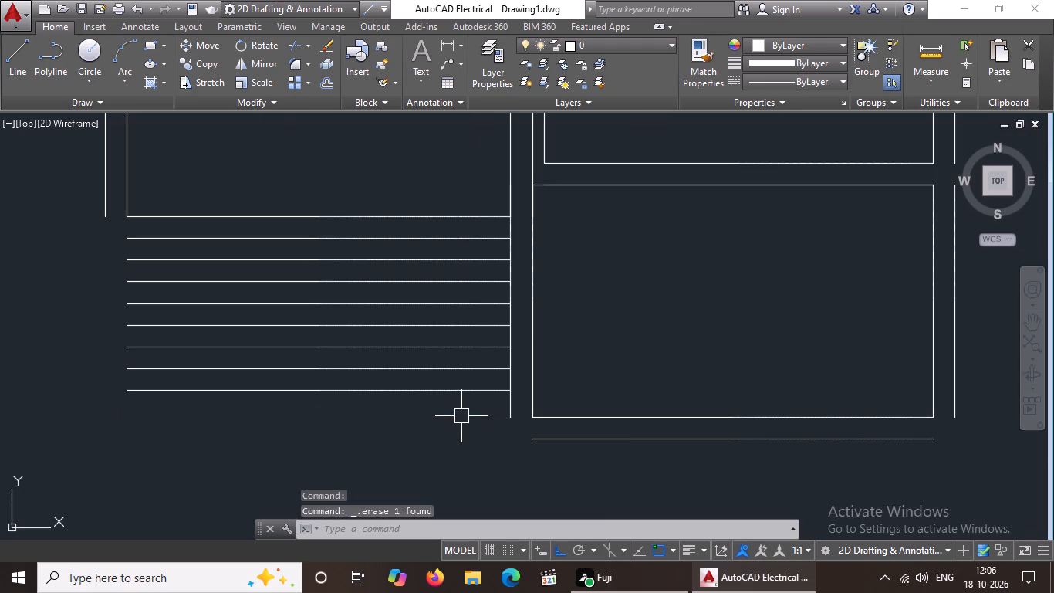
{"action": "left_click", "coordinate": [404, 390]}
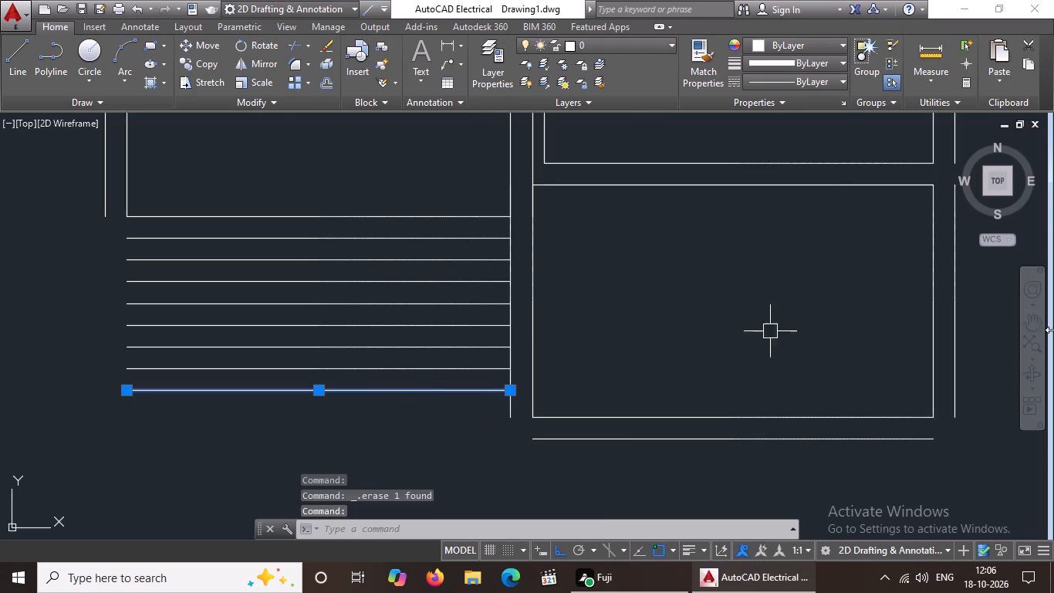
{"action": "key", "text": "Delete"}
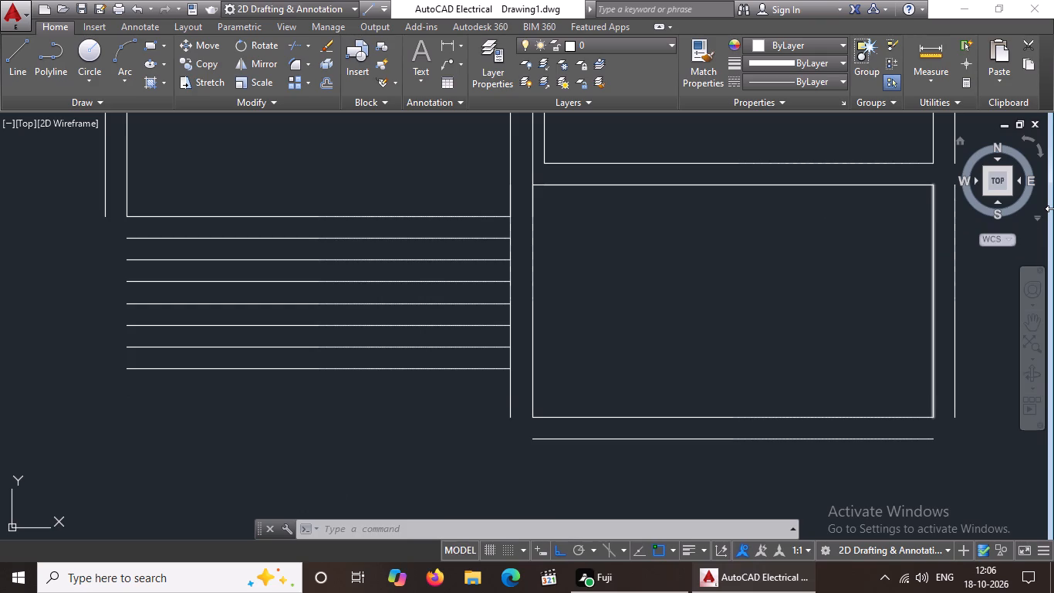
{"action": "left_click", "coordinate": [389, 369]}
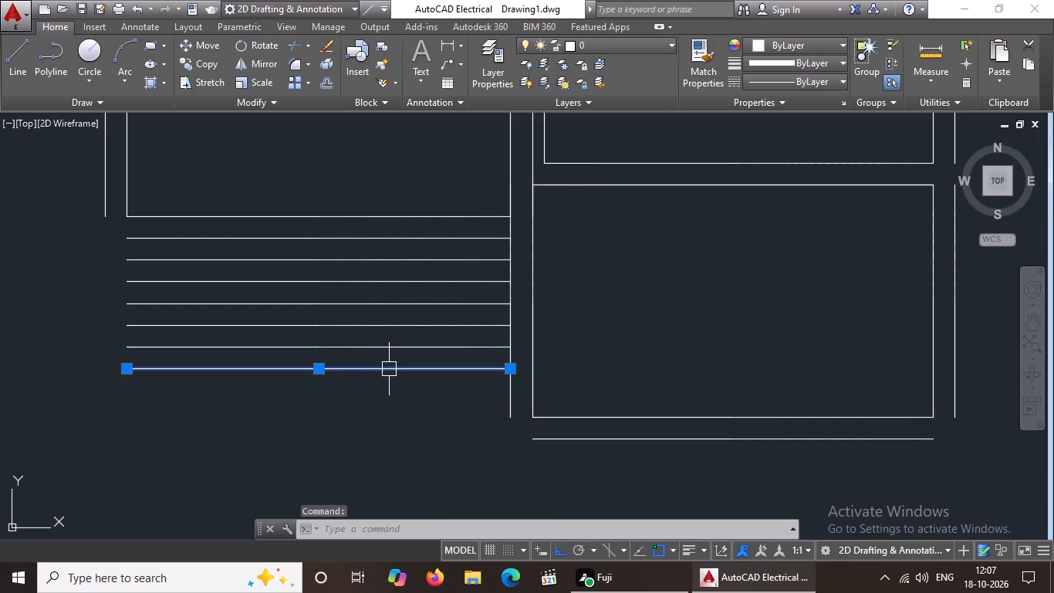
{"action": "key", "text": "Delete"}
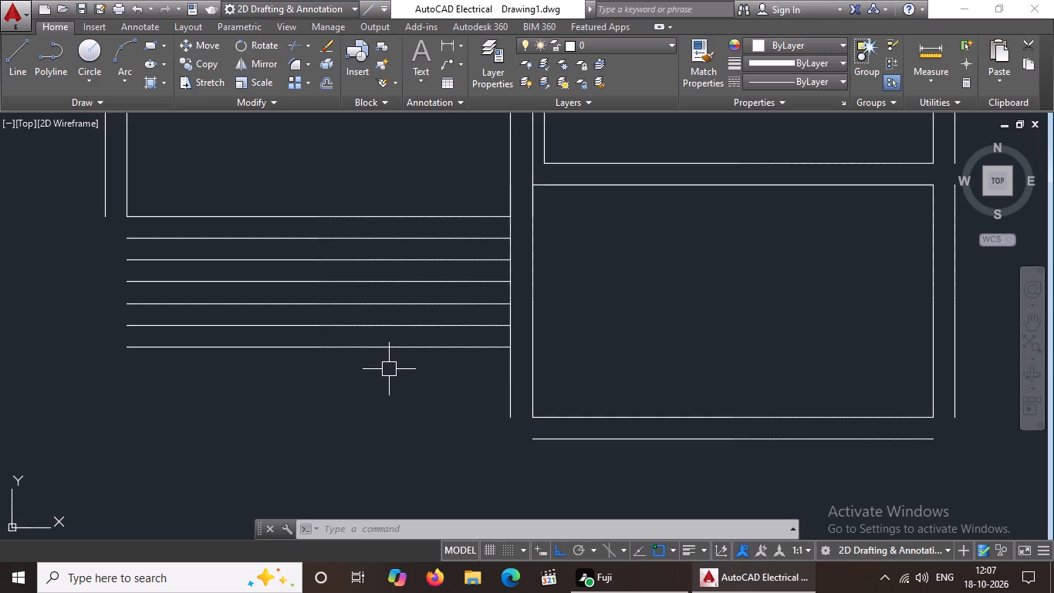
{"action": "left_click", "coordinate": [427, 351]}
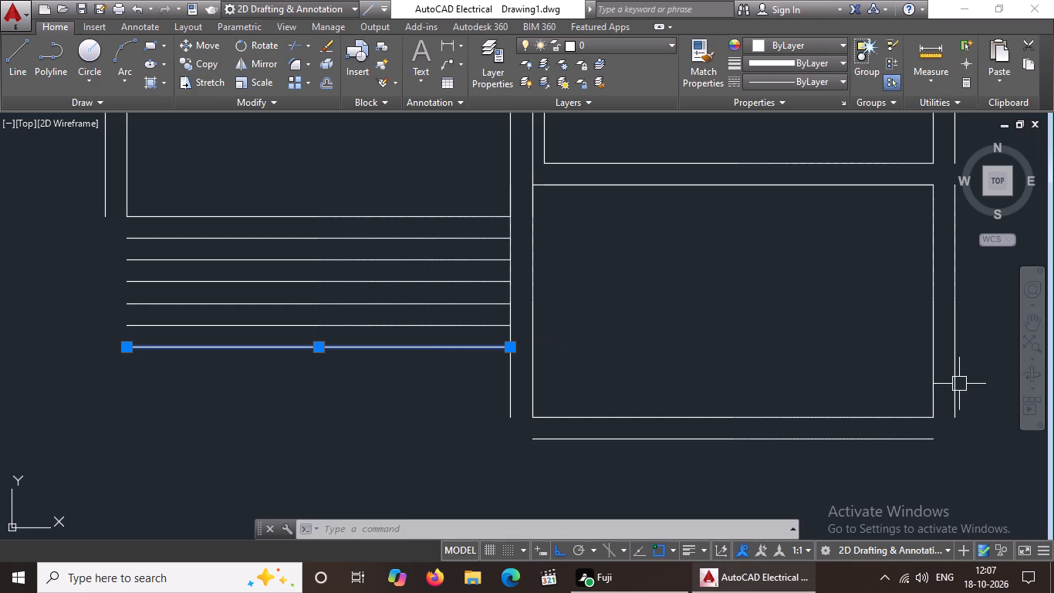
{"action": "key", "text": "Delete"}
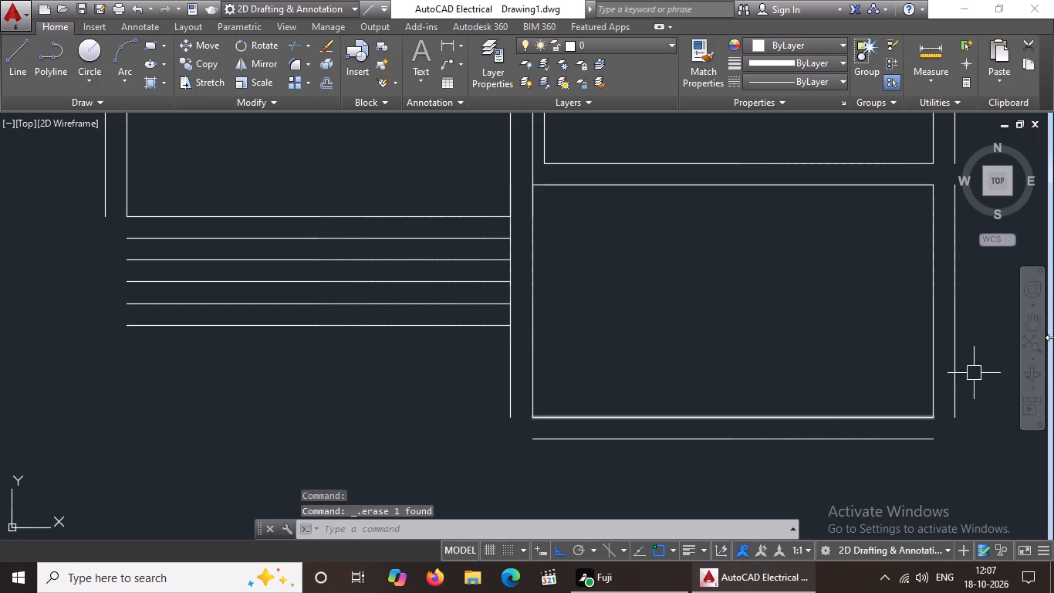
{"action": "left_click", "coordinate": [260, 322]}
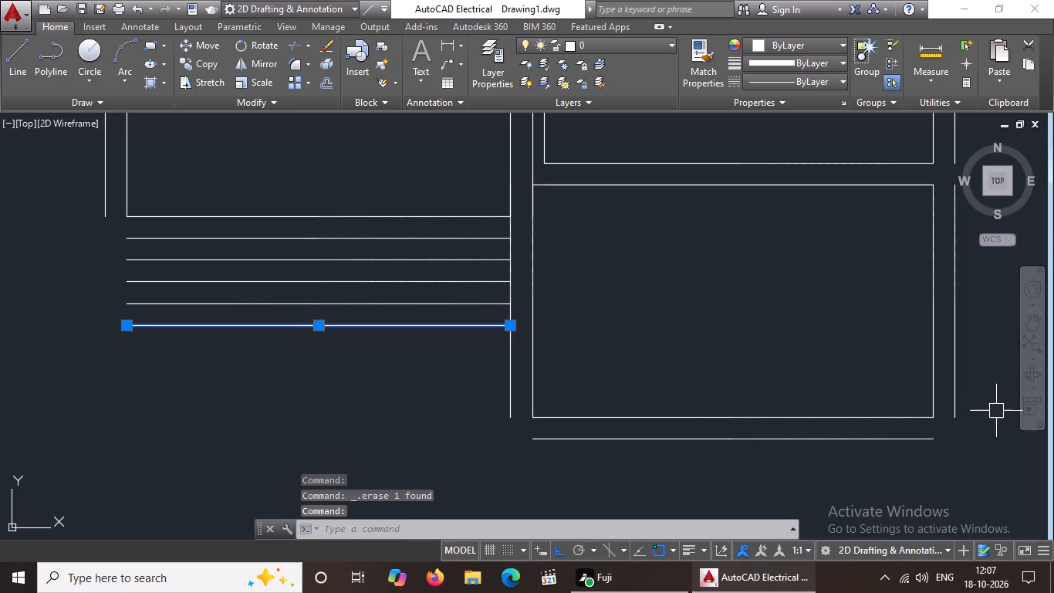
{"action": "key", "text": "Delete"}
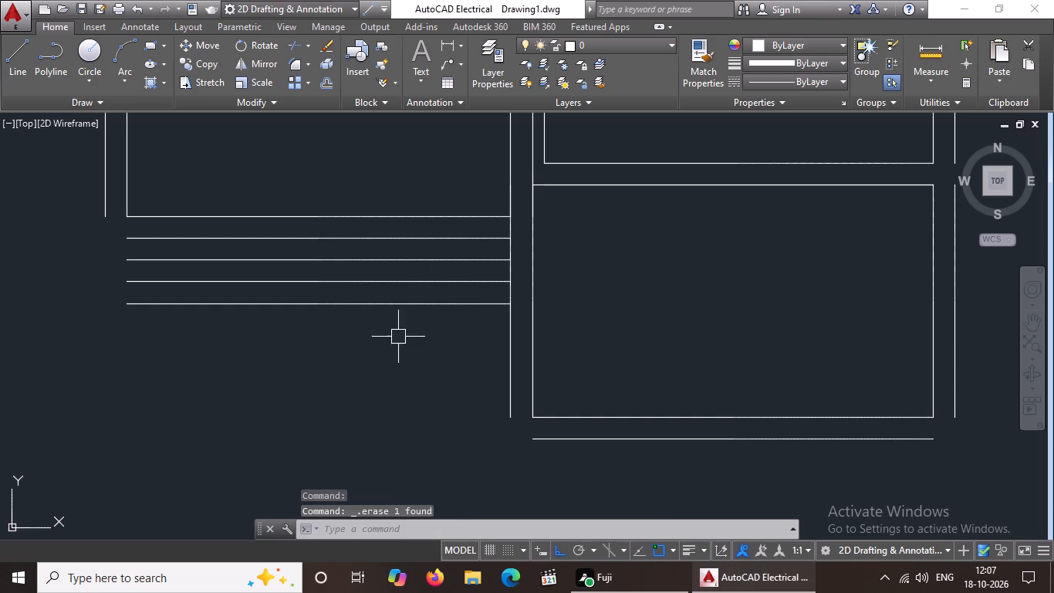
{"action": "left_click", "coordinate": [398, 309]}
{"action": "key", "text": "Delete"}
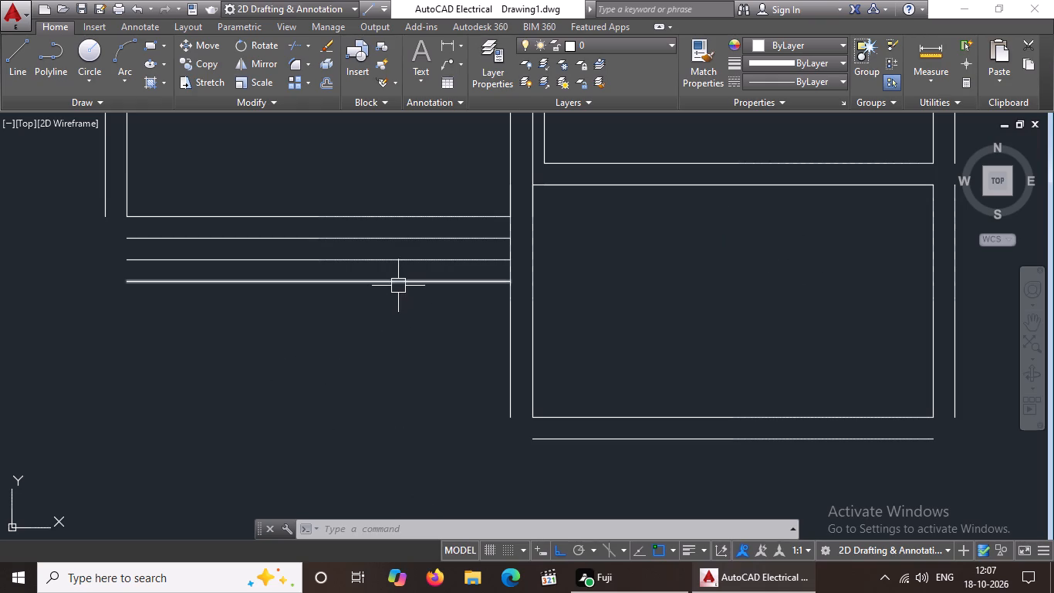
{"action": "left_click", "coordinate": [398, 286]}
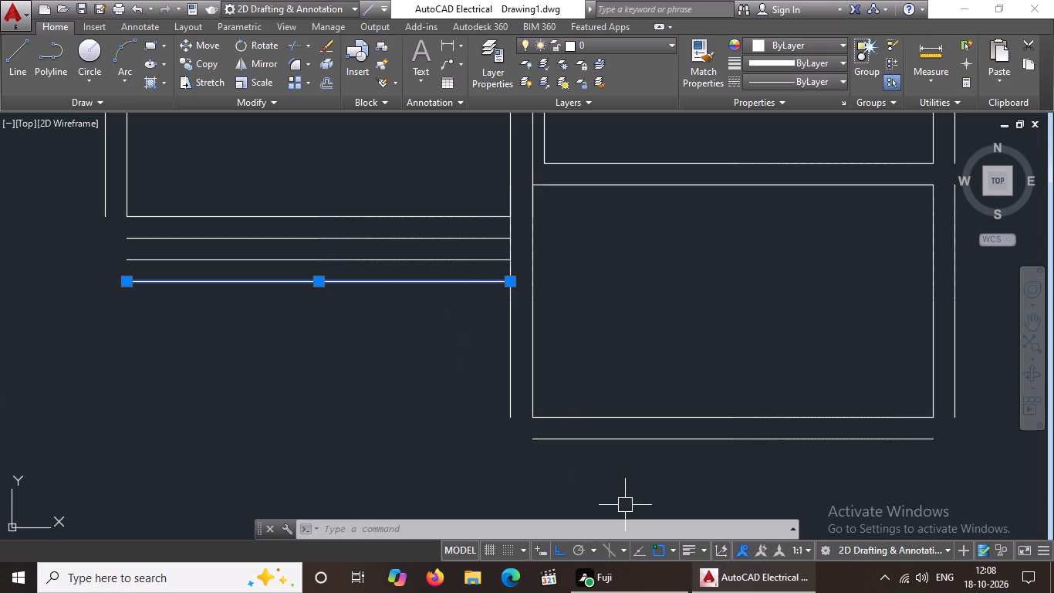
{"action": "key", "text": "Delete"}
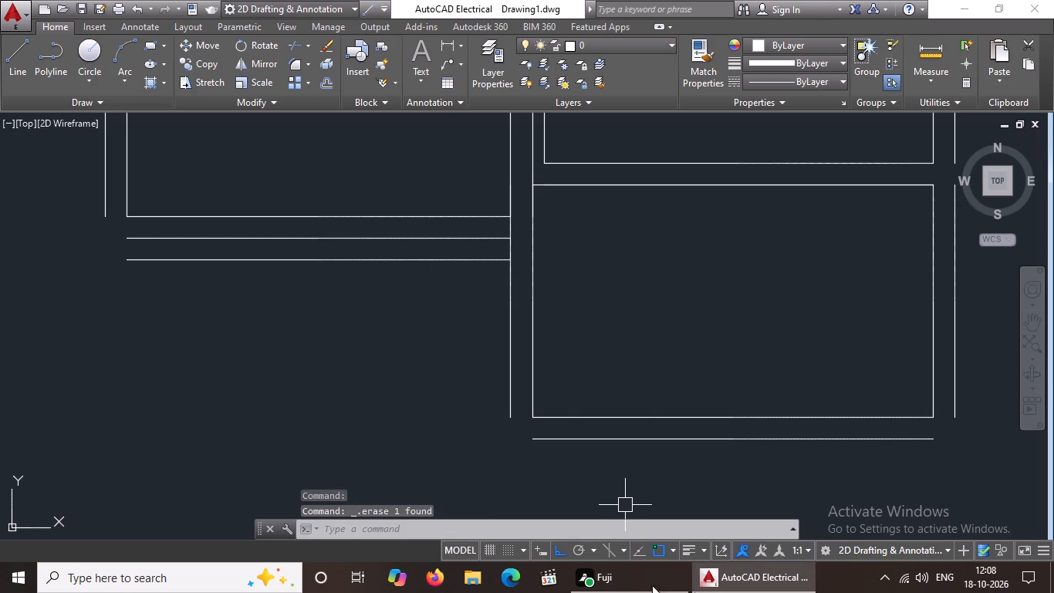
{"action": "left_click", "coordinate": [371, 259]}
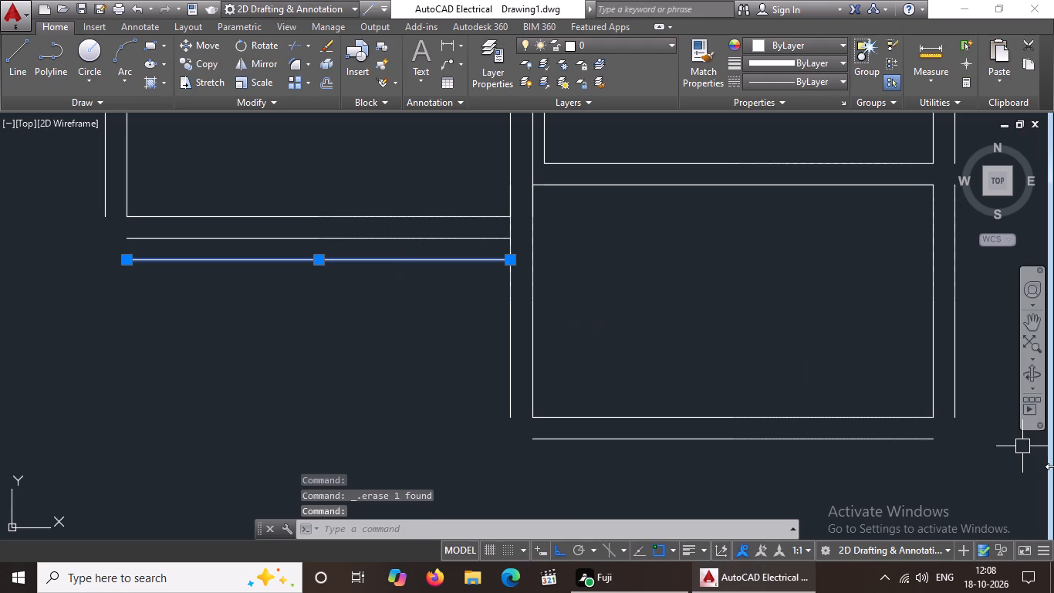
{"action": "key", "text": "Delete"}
Delete the left side line of the large 13'5" room.
{"action": "scroll", "coordinate": [631, 419], "scroll_direction": "down", "scroll_amount": 3}
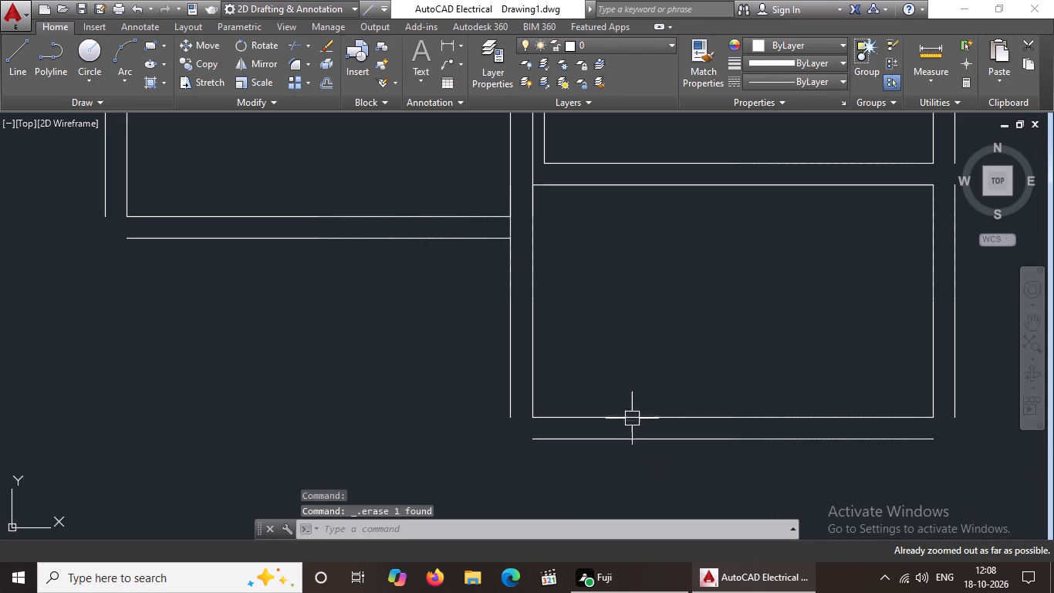
{"action": "scroll", "coordinate": [620, 298], "scroll_direction": "down", "scroll_amount": 2}
{"action": "middle_click_drag", "start_coordinate": [620, 297], "coordinate": [583, 484]}
{"action": "scroll", "coordinate": [558, 360], "scroll_direction": "down", "scroll_amount": 3}
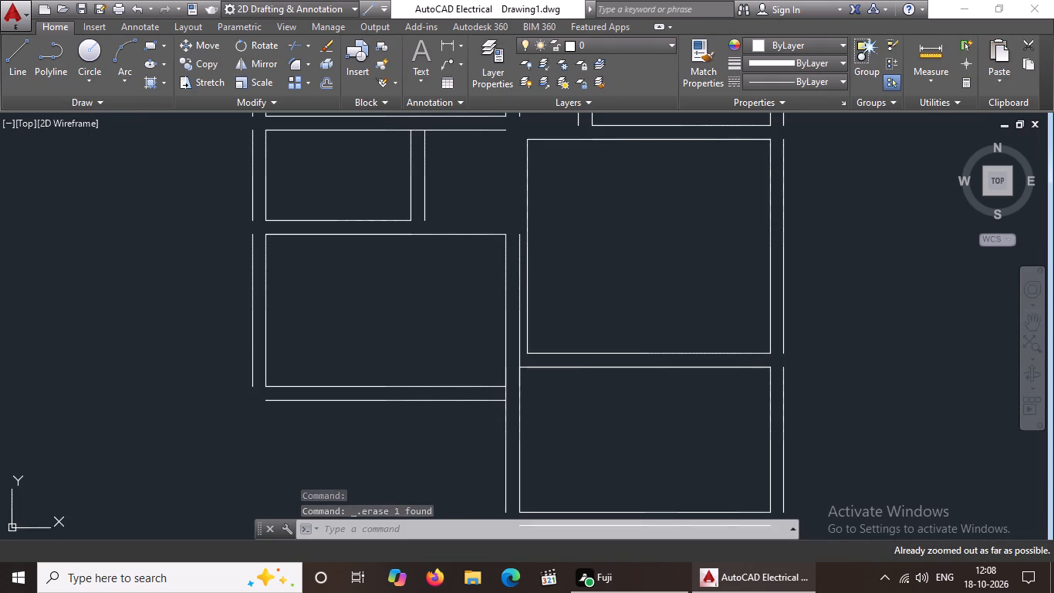
{"action": "left_click", "coordinate": [525, 308]}
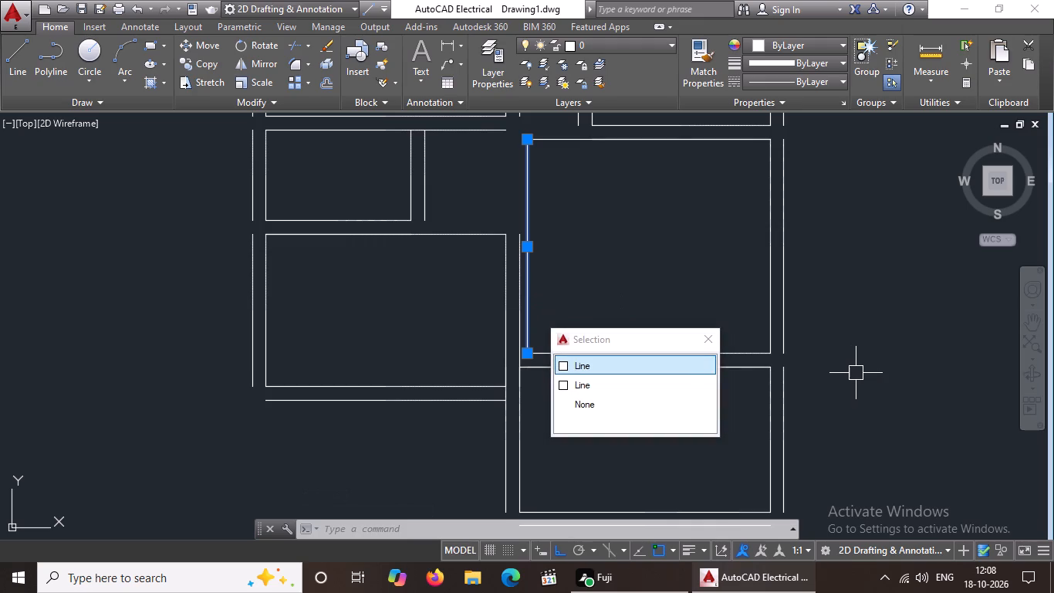
{"action": "key", "text": "Delete"}
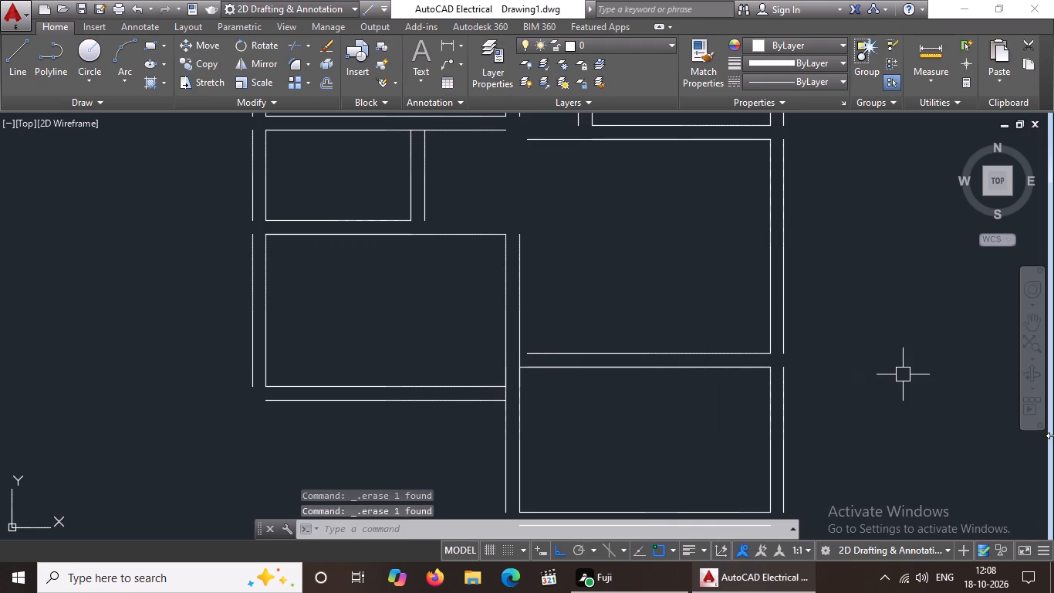
Extend the 13'5" room's bottom line left to the adjoining wall, and the small upper room's outer left wall line down to the 13'5" room's top line.
{"action": "key", "text": "Escape"}
{"action": "type", "text": "ex"}
{"action": "key", "text": "space"}
{"action": "key", "text": "space"}
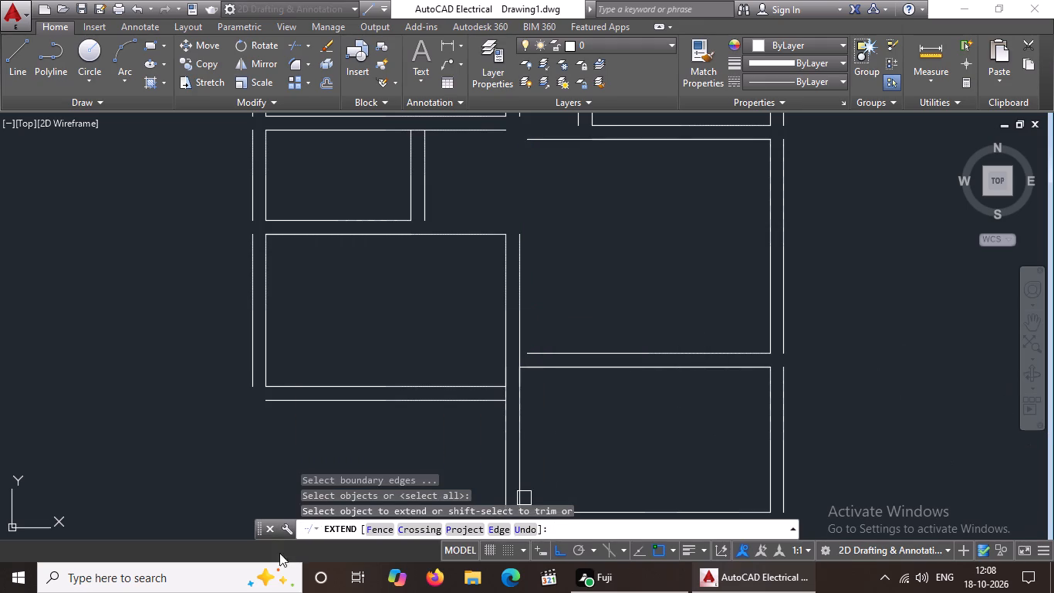
{"action": "left_click", "coordinate": [548, 353]}
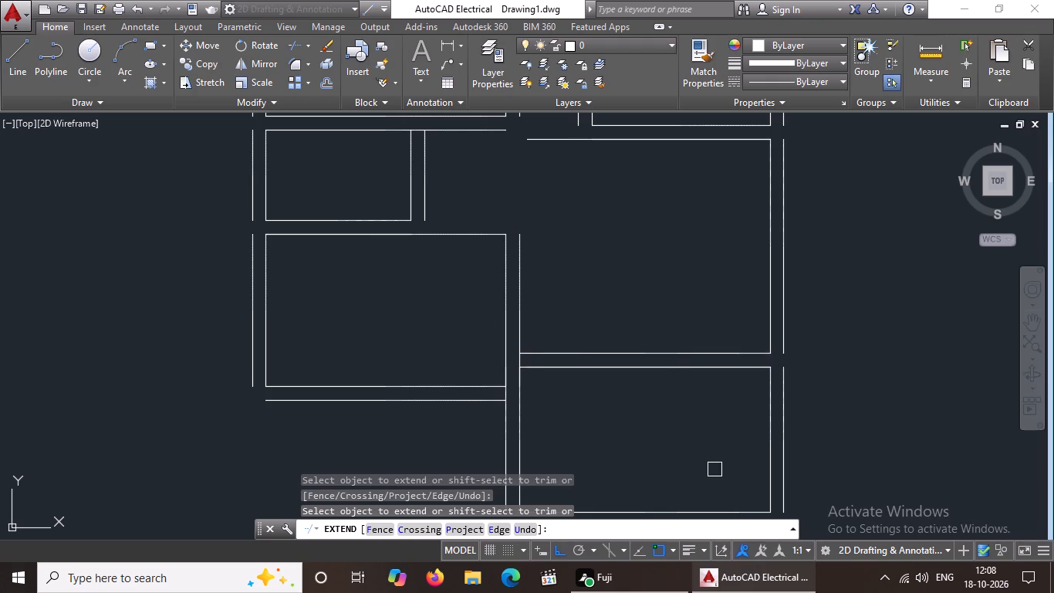
{"action": "middle_click_drag", "start_coordinate": [589, 207], "coordinate": [573, 402]}
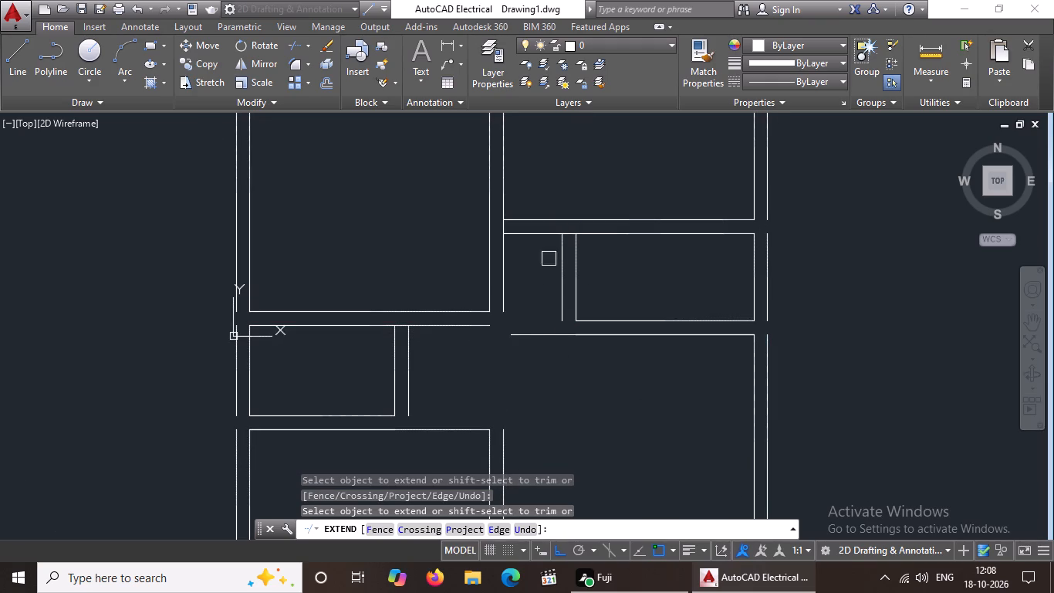
{"action": "left_click", "coordinate": [565, 297]}
{"action": "left_click", "coordinate": [566, 317]}
{"action": "key", "text": "Escape"}
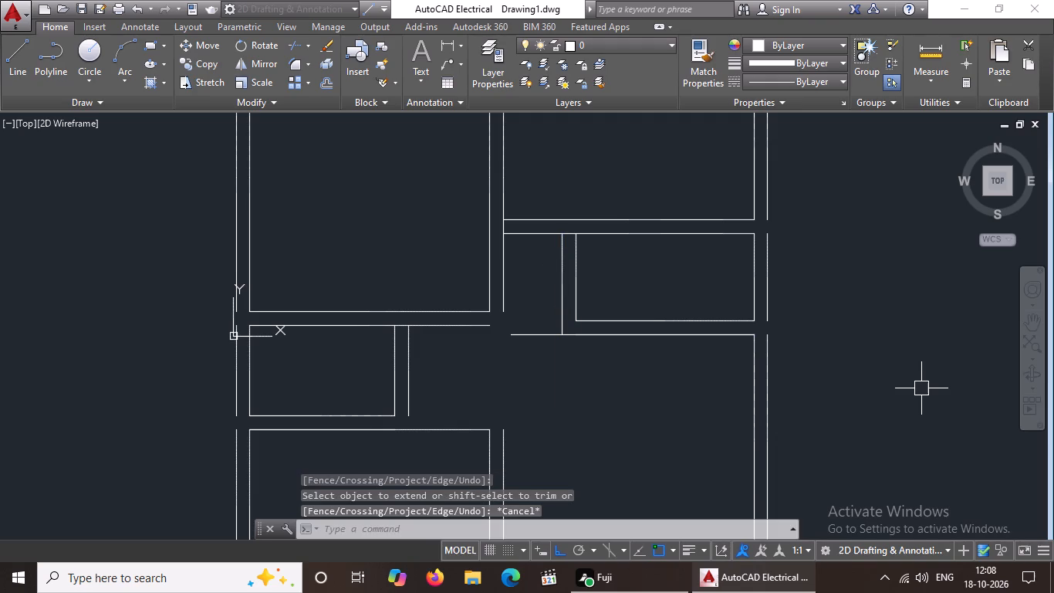
Trim the part of the 13'5" room's top line that projects left past the small upper room's outer wall line.
{"action": "type", "text": "tr"}
{"action": "key", "text": "space"}
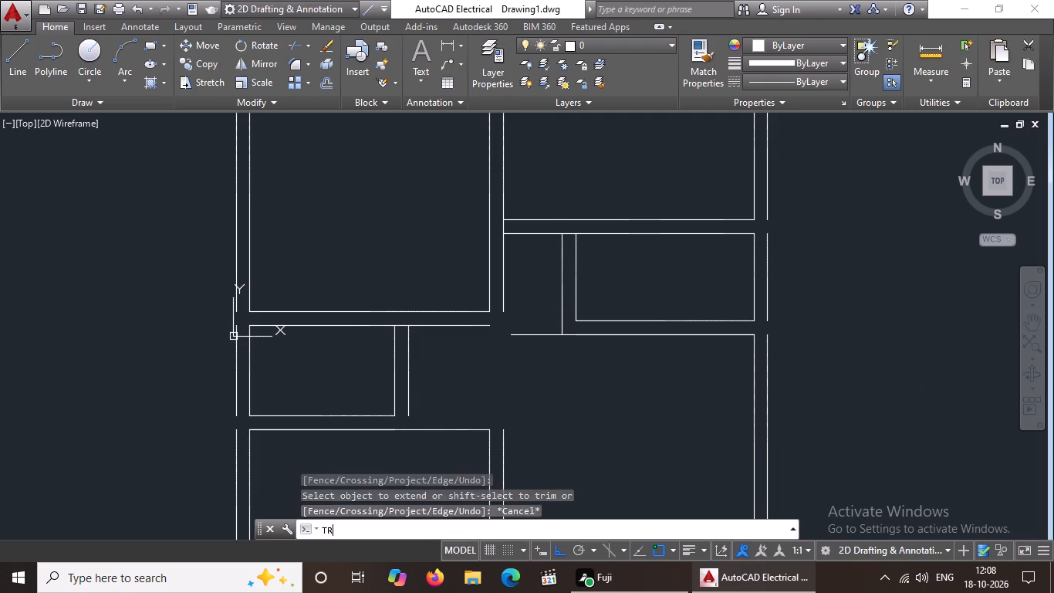
{"action": "key", "text": "space"}
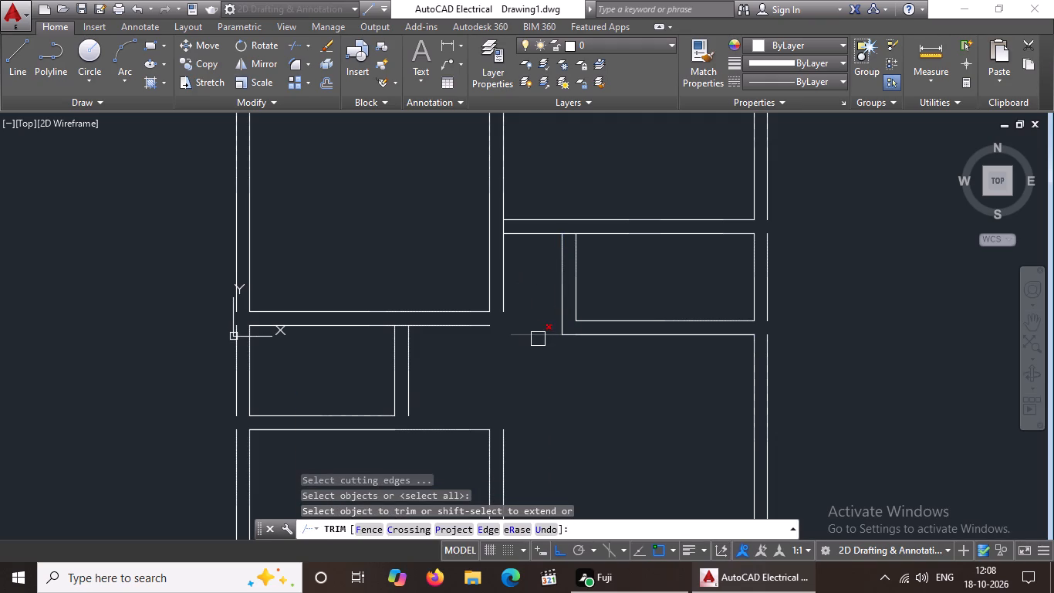
{"action": "left_click", "coordinate": [538, 337]}
{"action": "scroll", "coordinate": [555, 332], "scroll_direction": "down", "scroll_amount": 3}
{"action": "middle_click_drag", "start_coordinate": [559, 351], "coordinate": [549, 294]}
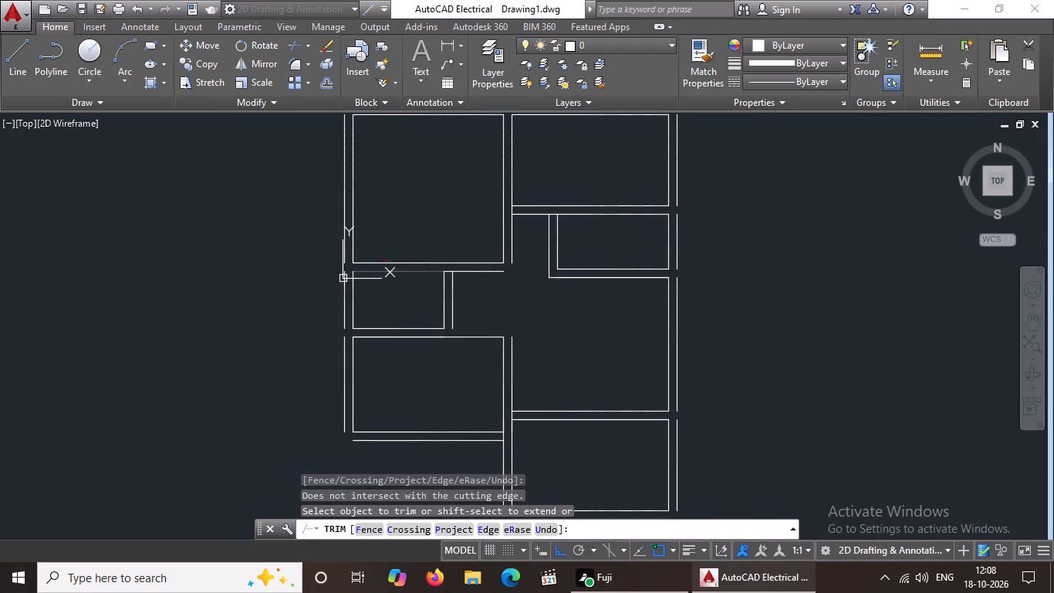
{"action": "key", "text": "Escape"}
Turn the UCS icon display off.
{"action": "type", "text": "un"}
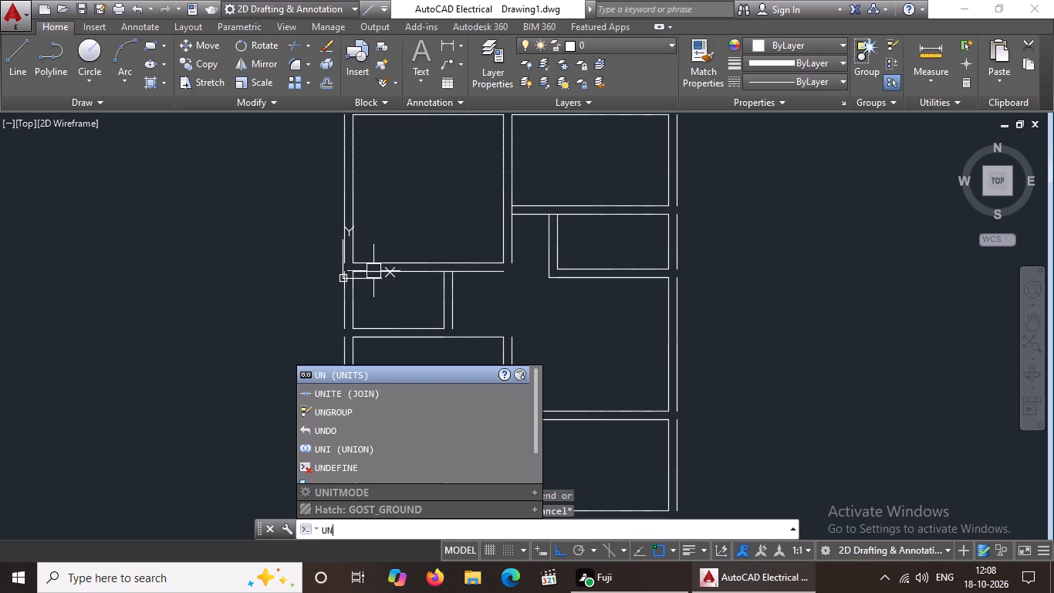
{"action": "key", "text": "c"}
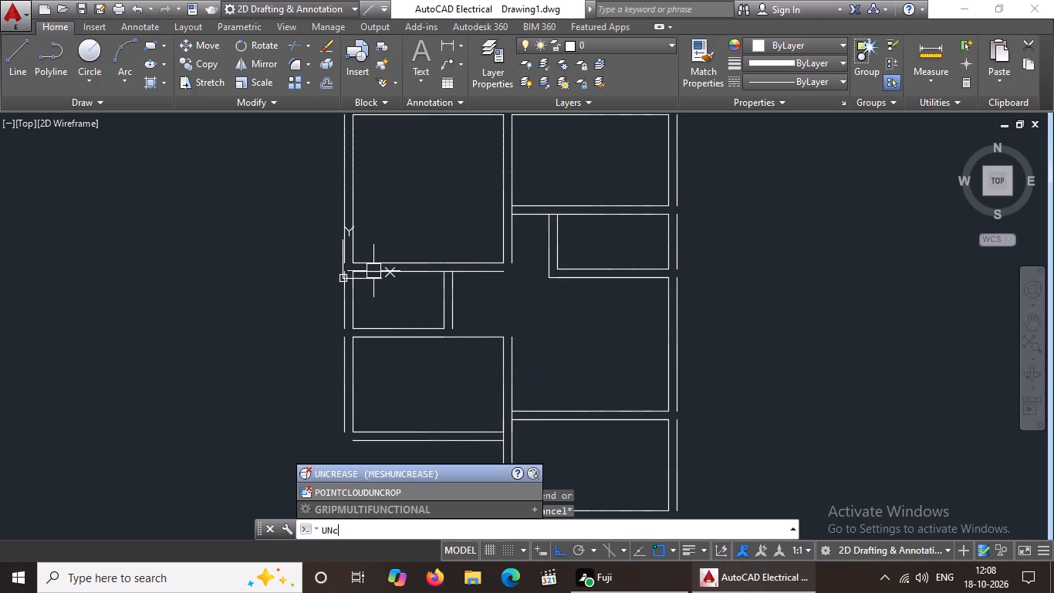
{"action": "key", "text": "BackSpace"}
{"action": "key", "text": "BackSpace"}
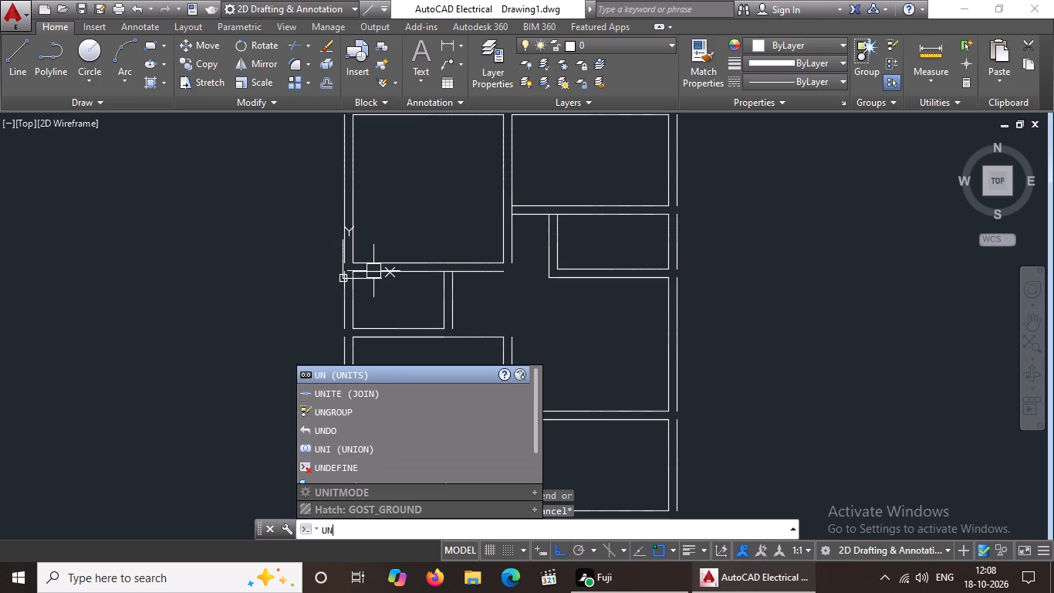
{"action": "key", "text": "BackSpace"}
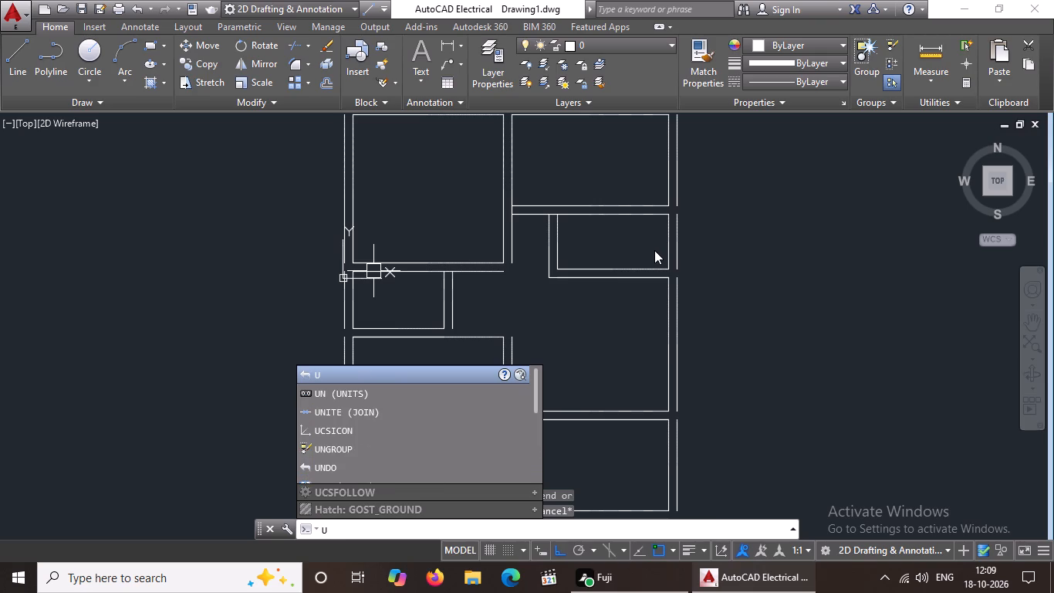
{"action": "key", "text": "c"}
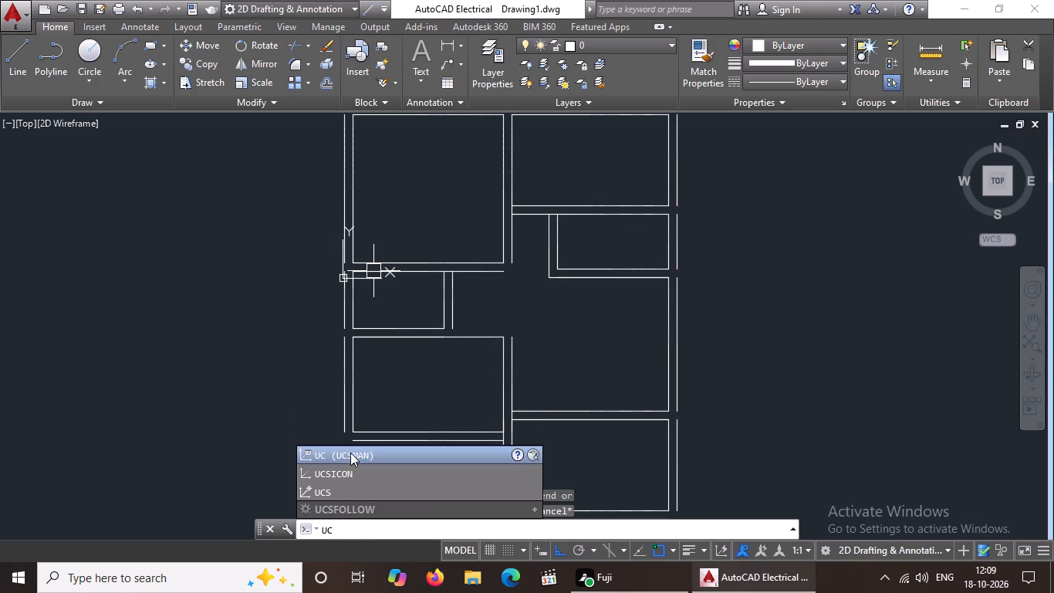
{"action": "left_click", "coordinate": [326, 472]}
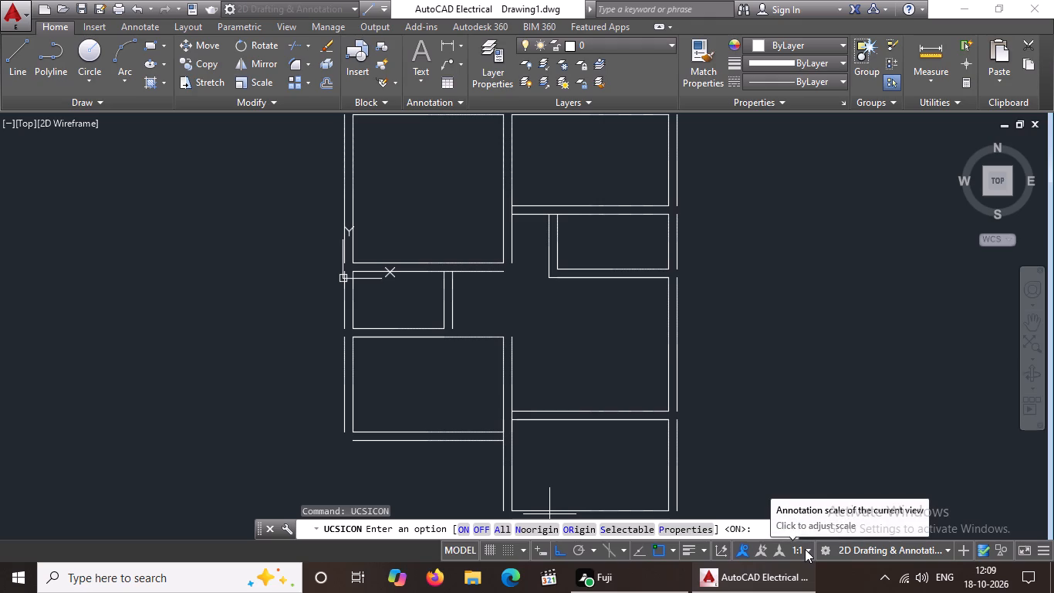
{"action": "type", "text": "off"}
{"action": "key", "text": "space"}
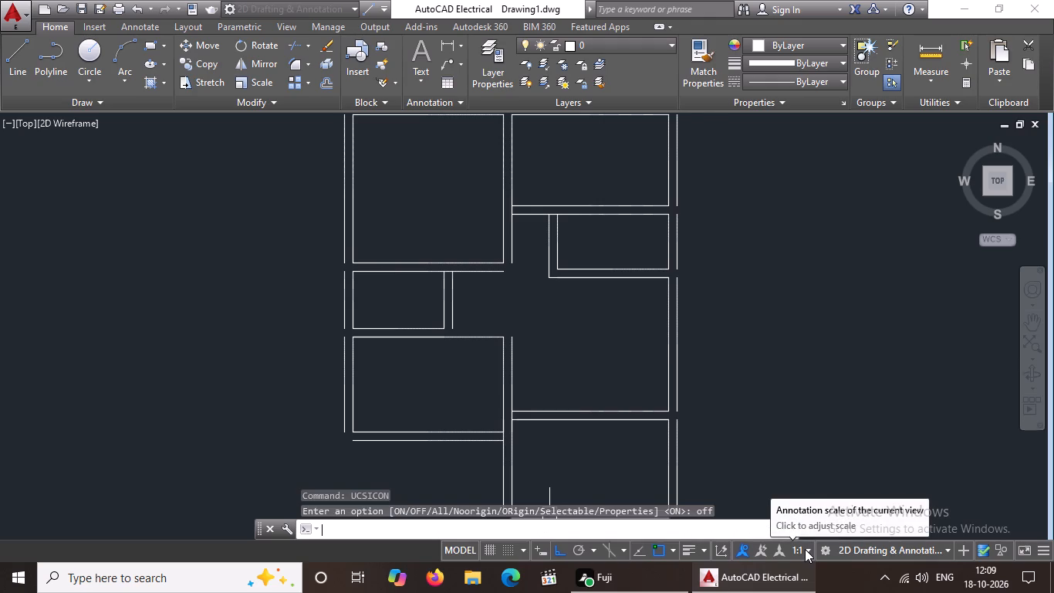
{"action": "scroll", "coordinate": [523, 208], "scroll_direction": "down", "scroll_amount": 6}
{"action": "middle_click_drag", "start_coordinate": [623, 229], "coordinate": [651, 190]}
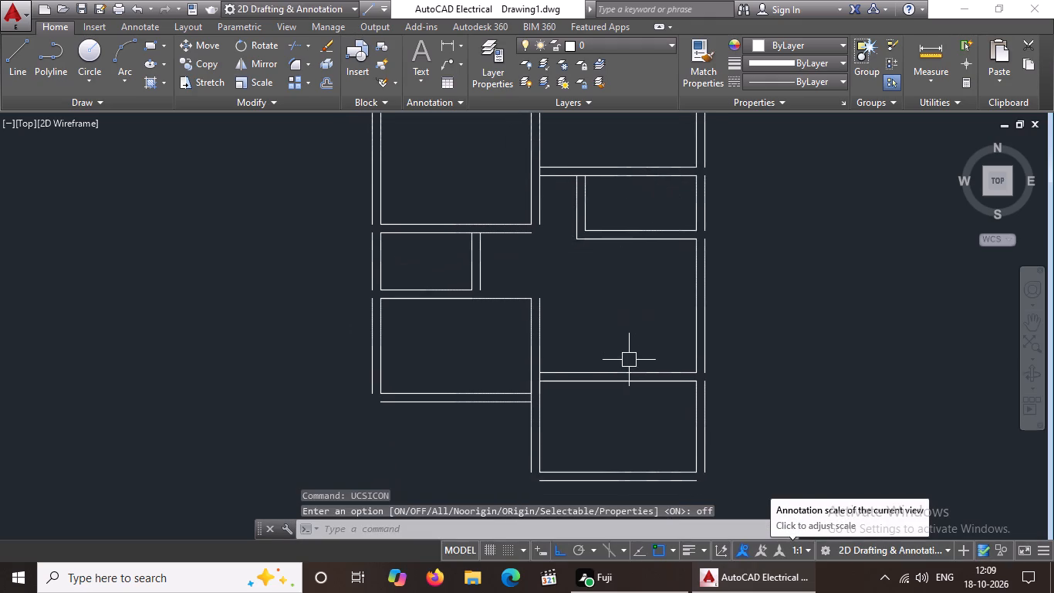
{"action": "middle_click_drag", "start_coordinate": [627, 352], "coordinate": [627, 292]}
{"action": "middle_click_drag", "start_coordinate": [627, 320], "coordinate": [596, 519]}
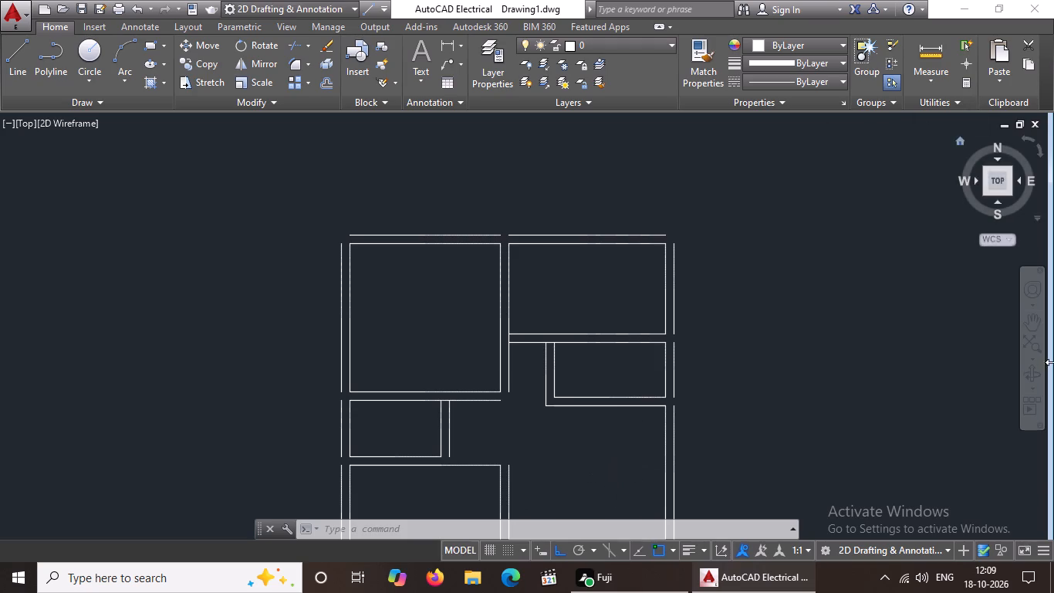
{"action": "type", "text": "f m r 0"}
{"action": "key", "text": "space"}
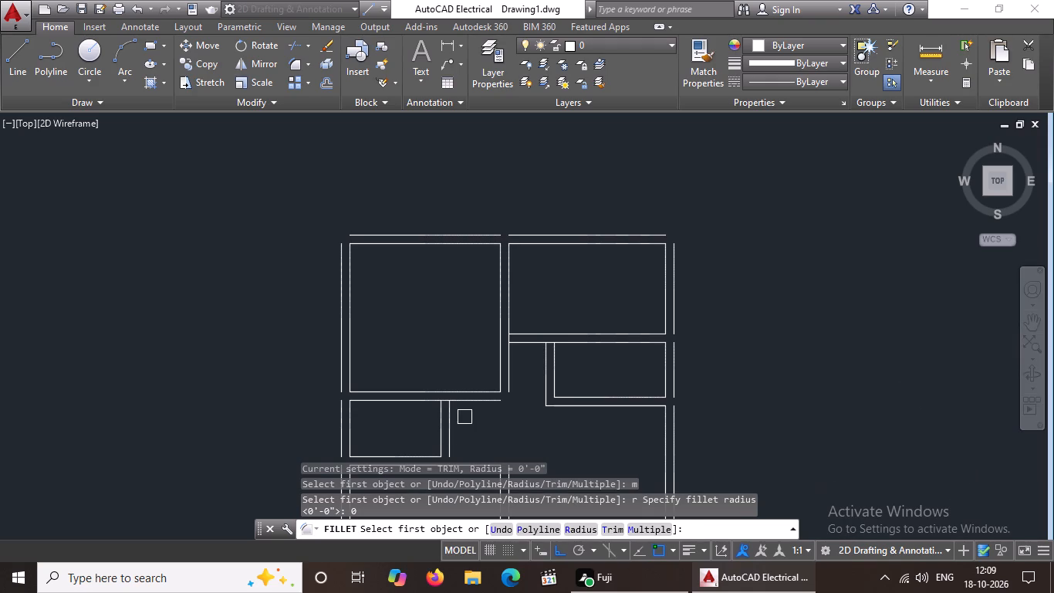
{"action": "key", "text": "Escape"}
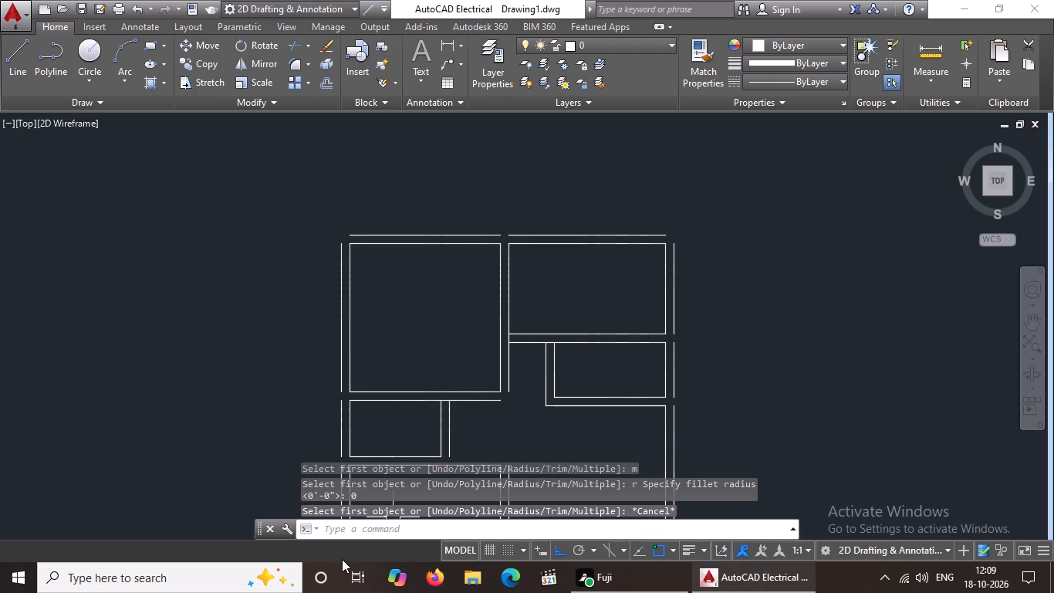
Fillet the plan's top-left and top-right outer wall corners in multiple mode with radius 0.
{"action": "type", "text": "f"}
{"action": "key", "text": "space"}
{"action": "type", "text": "m"}
{"action": "key", "text": "space"}
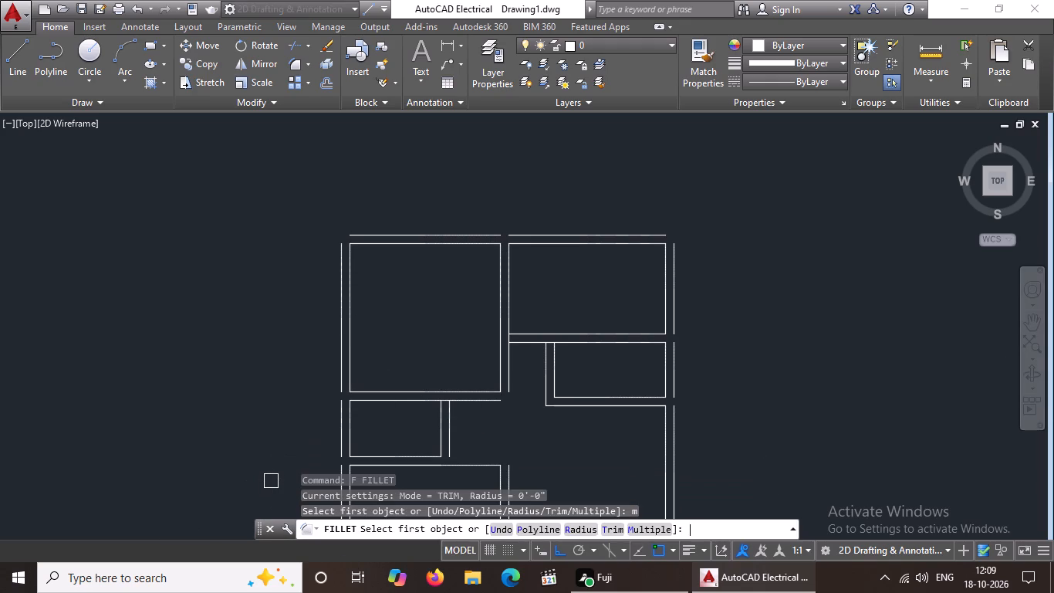
{"action": "type", "text": "r 0"}
{"action": "key", "text": "space"}
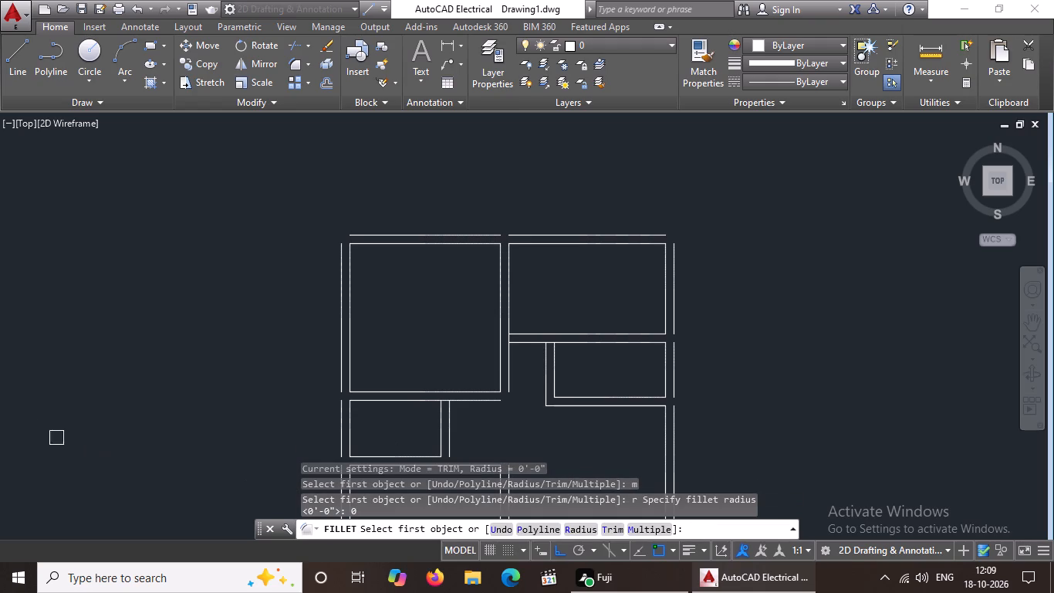
{"action": "scroll", "coordinate": [343, 232], "scroll_direction": "up", "scroll_amount": 1}
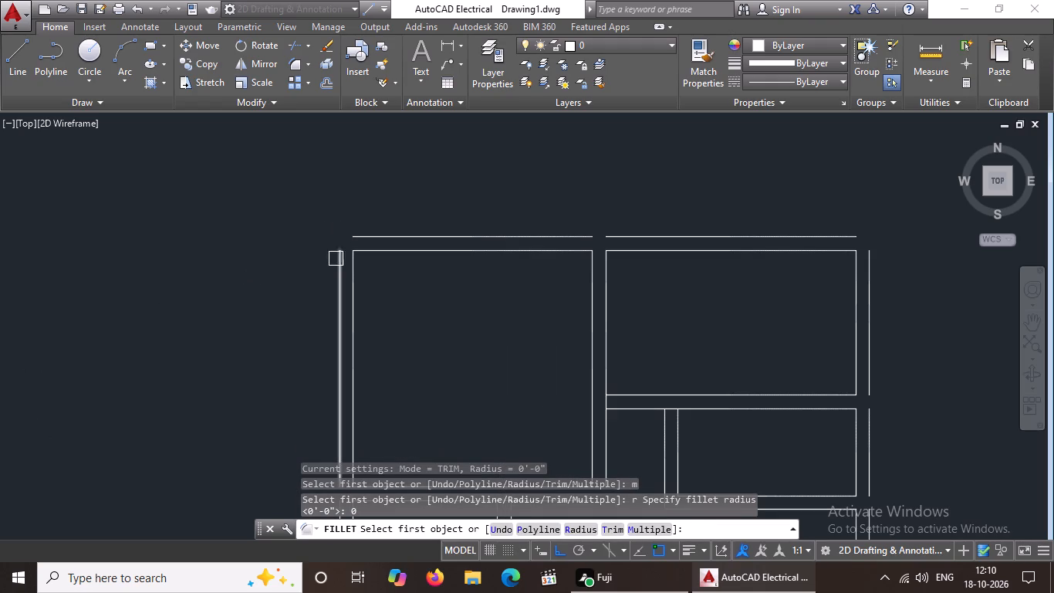
{"action": "left_click", "coordinate": [334, 266]}
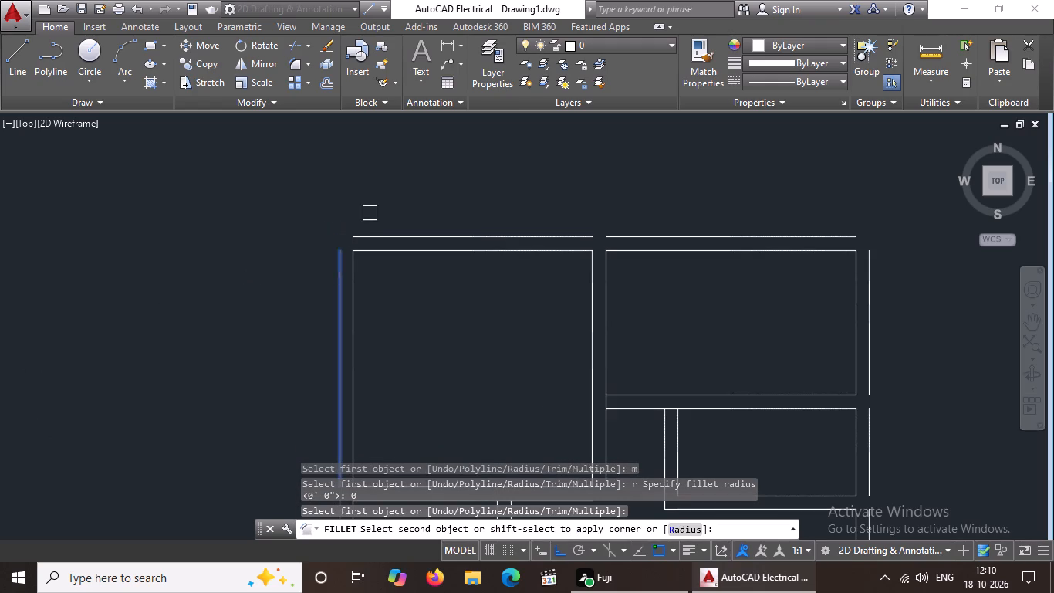
{"action": "left_click", "coordinate": [378, 236]}
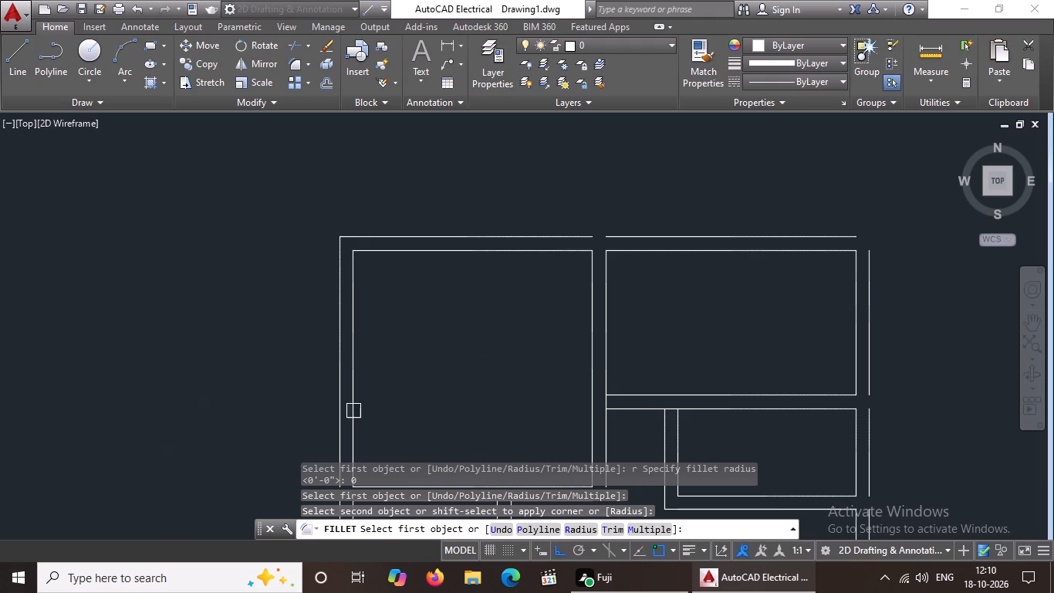
{"action": "middle_click_drag", "start_coordinate": [473, 402], "coordinate": [341, 409]}
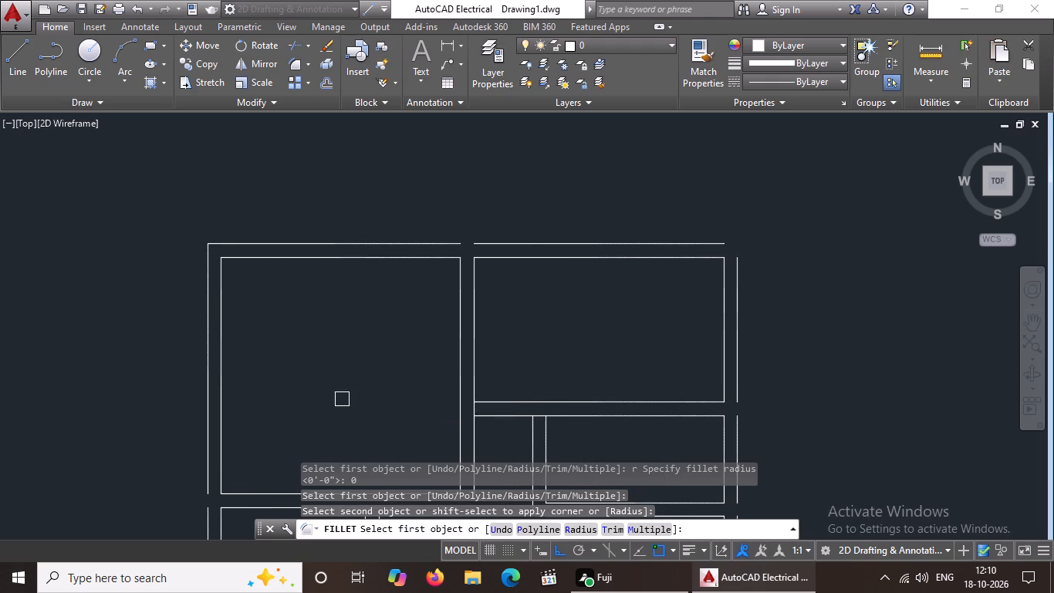
{"action": "left_click", "coordinate": [707, 244]}
{"action": "left_click", "coordinate": [738, 288]}
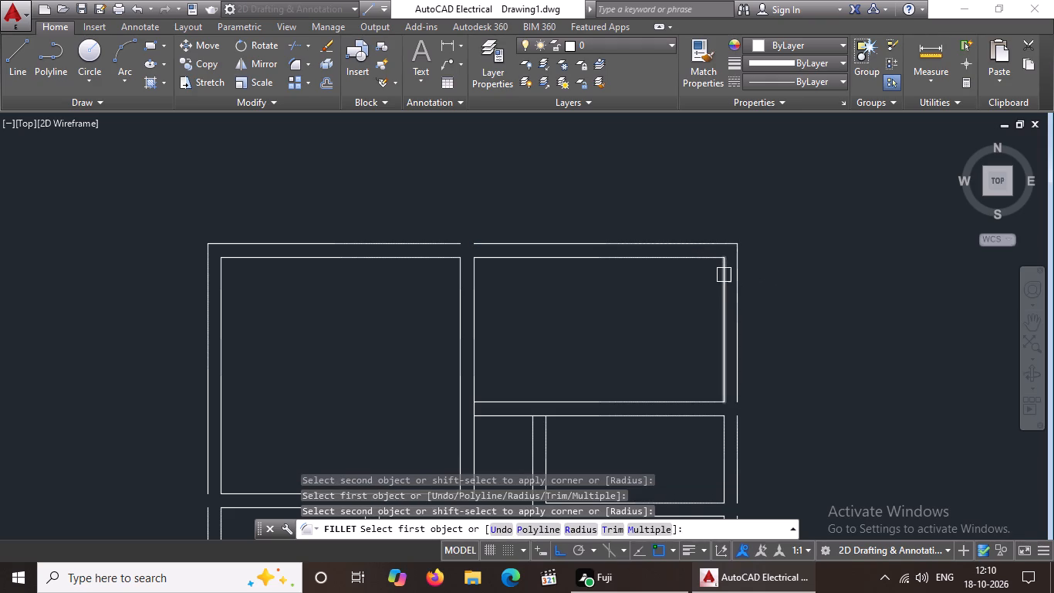
Fillet the lower-left room's outer left and bottom wall lines into a square corner with radius 0.
{"action": "scroll", "coordinate": [725, 173], "scroll_direction": "down", "scroll_amount": 2}
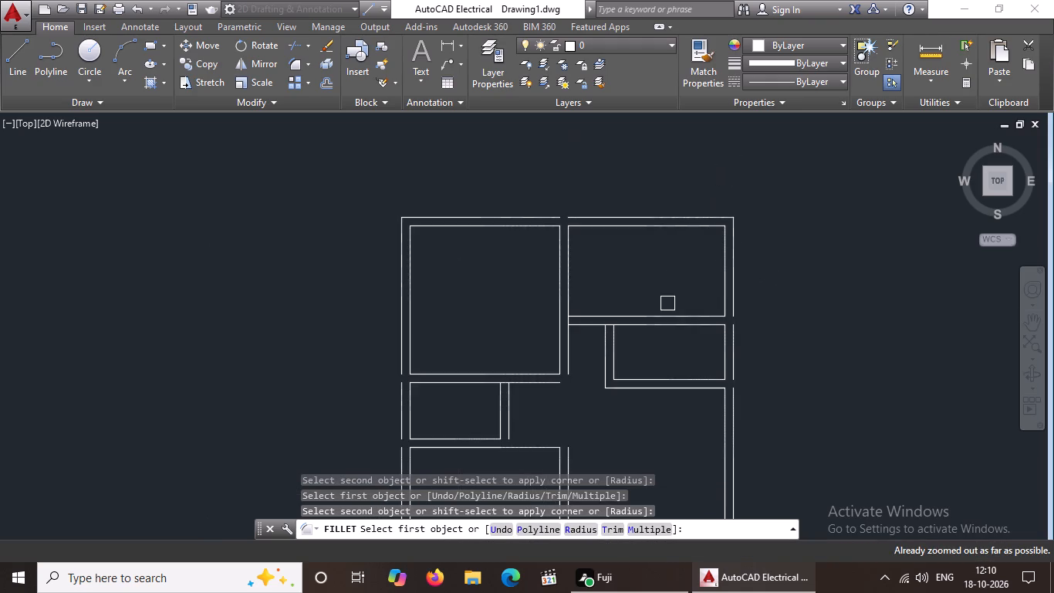
{"action": "middle_click_drag", "start_coordinate": [668, 303], "coordinate": [730, 154]}
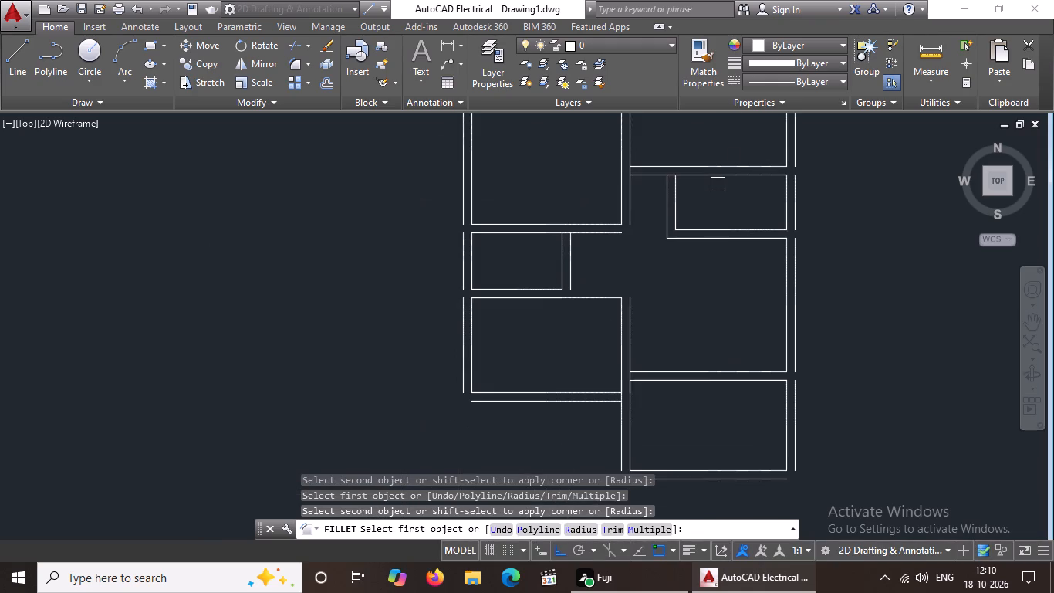
{"action": "middle_click_drag", "start_coordinate": [683, 265], "coordinate": [722, 217]}
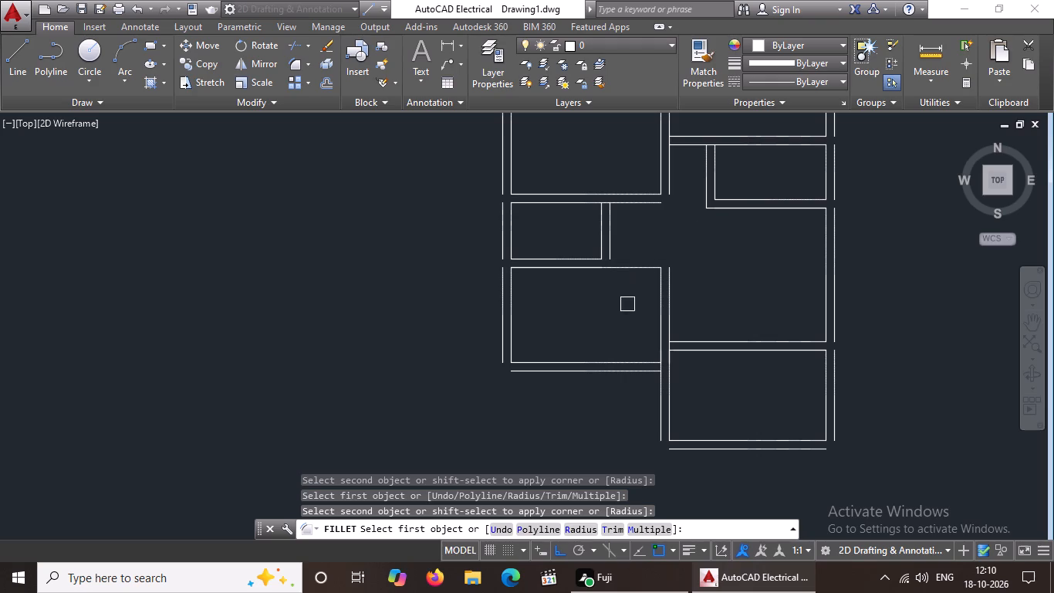
{"action": "left_click", "coordinate": [502, 344]}
{"action": "left_click", "coordinate": [518, 374]}
Fillet the lower-right room's outer left, bottom and right wall lines into square corners at both bottom corners.
{"action": "left_click", "coordinate": [665, 433]}
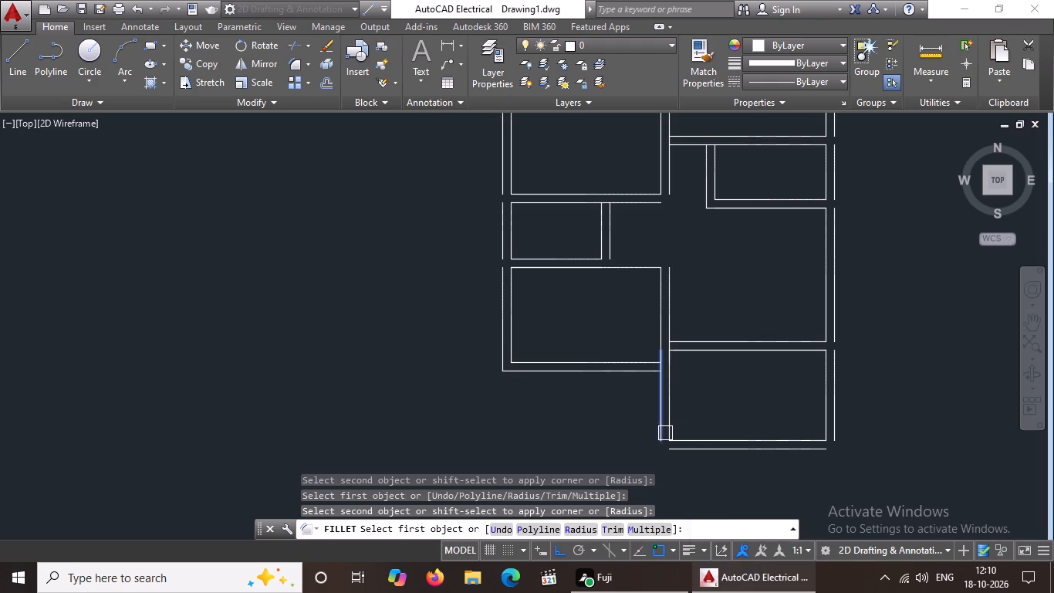
{"action": "left_click", "coordinate": [682, 451]}
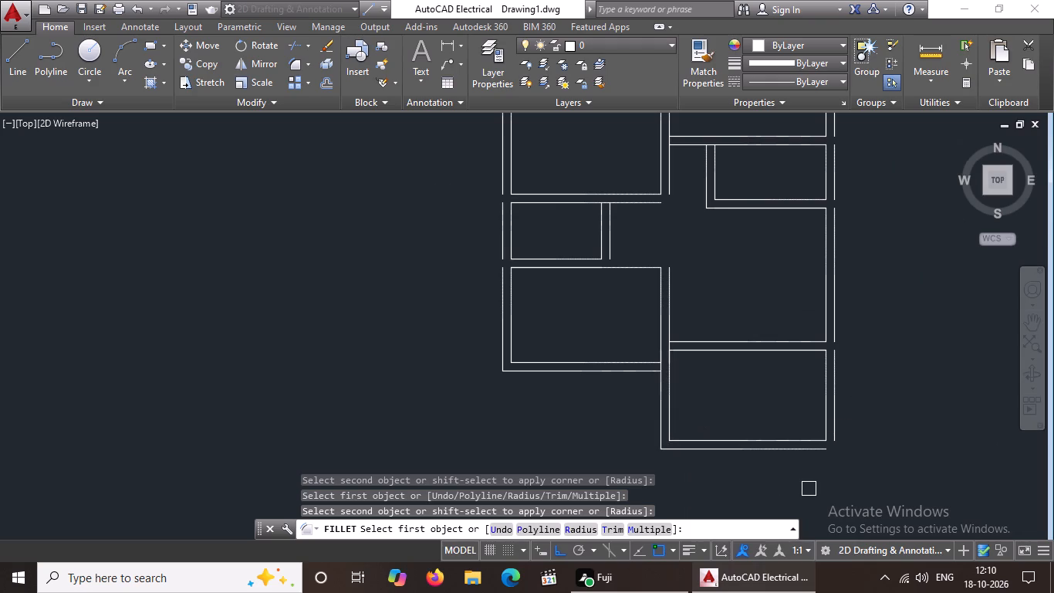
{"action": "left_click", "coordinate": [816, 452]}
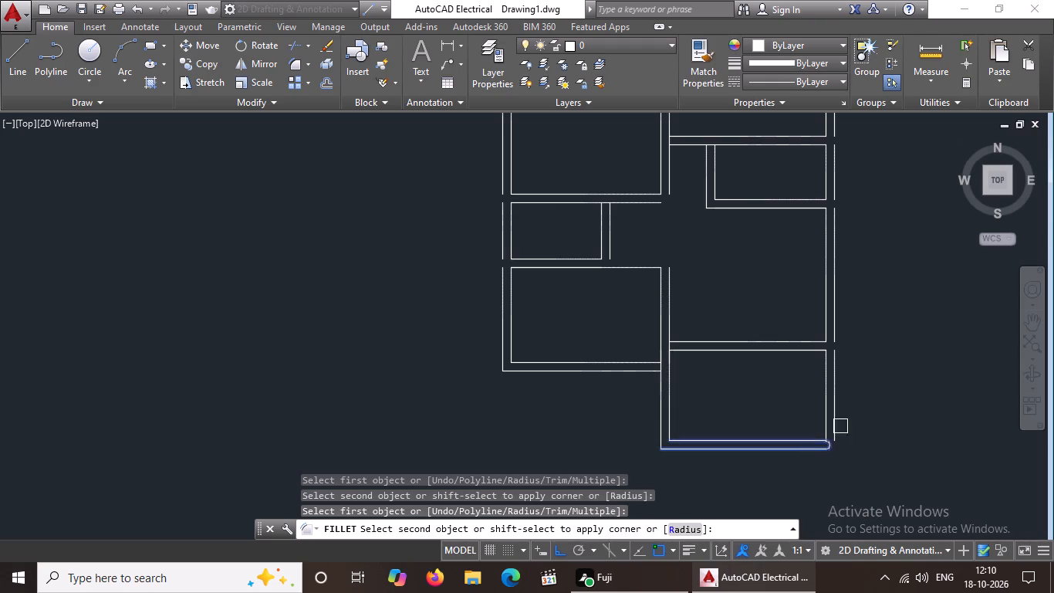
{"action": "left_click", "coordinate": [835, 426]}
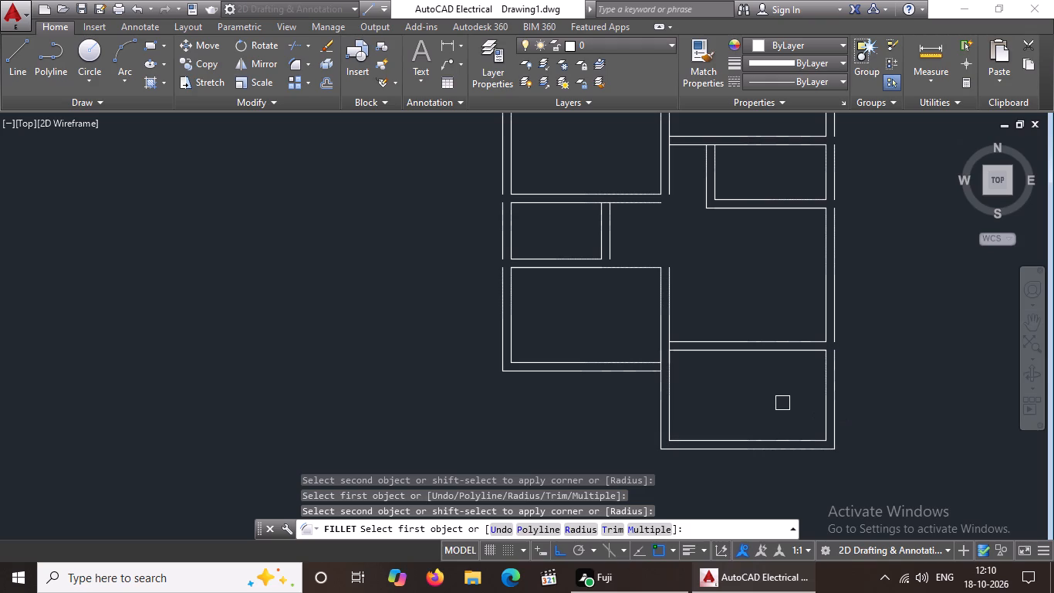
Fillet the small left room's top wall line with the upper-left room's outer right wall line into a square corner.
{"action": "scroll", "coordinate": [785, 401], "scroll_direction": "down", "scroll_amount": 3}
{"action": "middle_click_drag", "start_coordinate": [792, 294], "coordinate": [747, 513]}
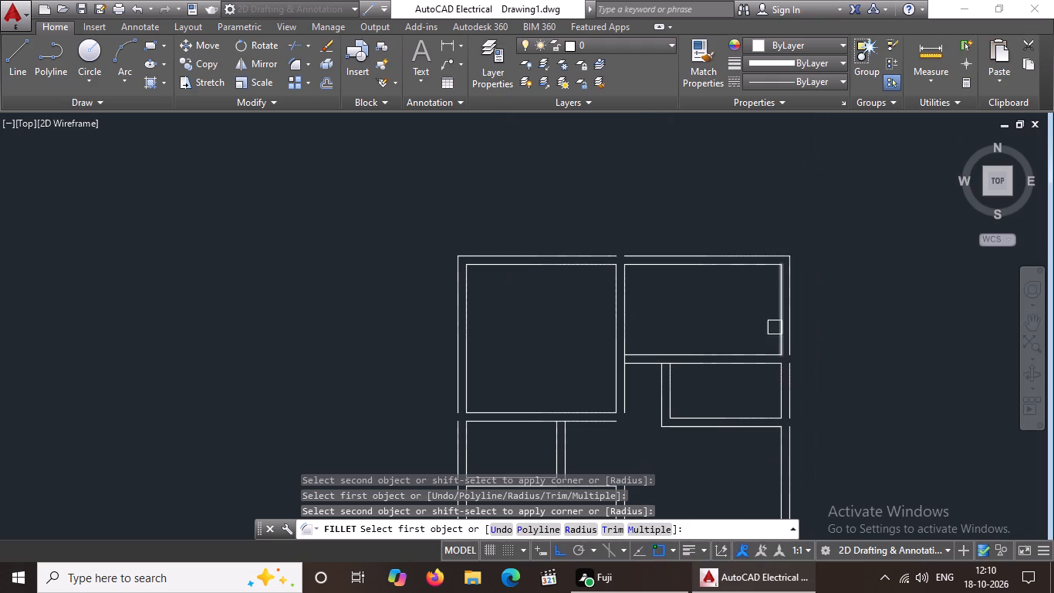
{"action": "middle_click_drag", "start_coordinate": [672, 321], "coordinate": [758, 212]}
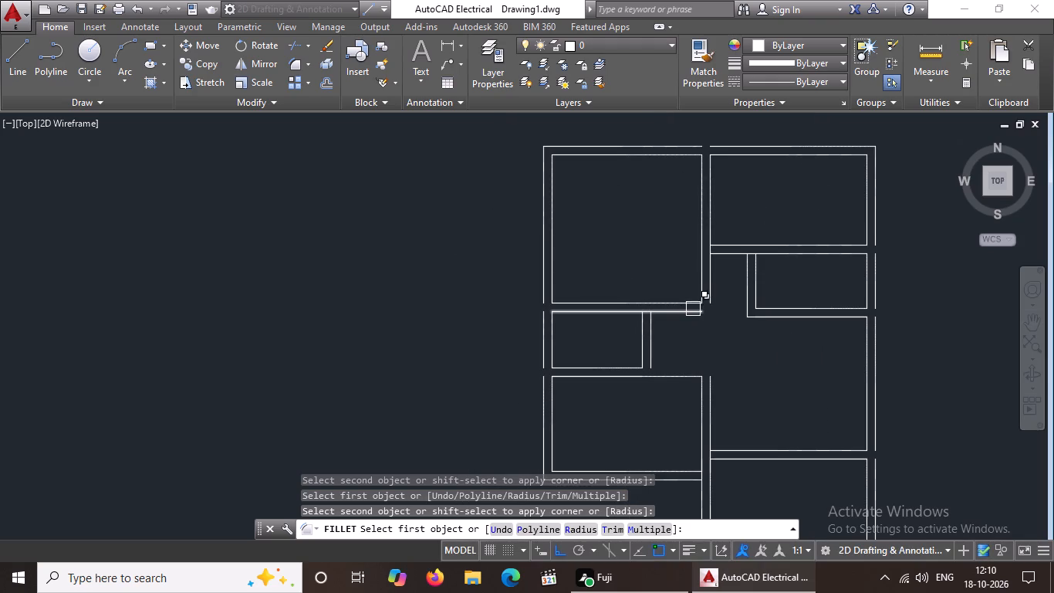
{"action": "scroll", "coordinate": [682, 327], "scroll_direction": "up", "scroll_amount": 2}
{"action": "left_click", "coordinate": [691, 291]}
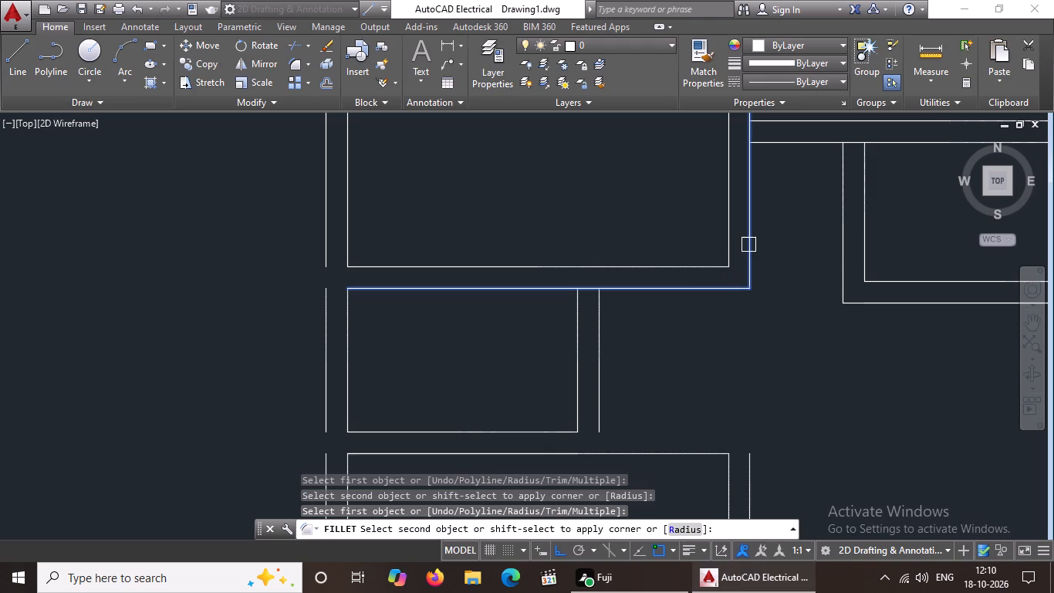
{"action": "left_click", "coordinate": [749, 244]}
Fillet the small left room's bottom wall line with the lower-left room's outer right wall line into a square corner, and end Fillet.
{"action": "scroll", "coordinate": [649, 312], "scroll_direction": "down", "scroll_amount": 6}
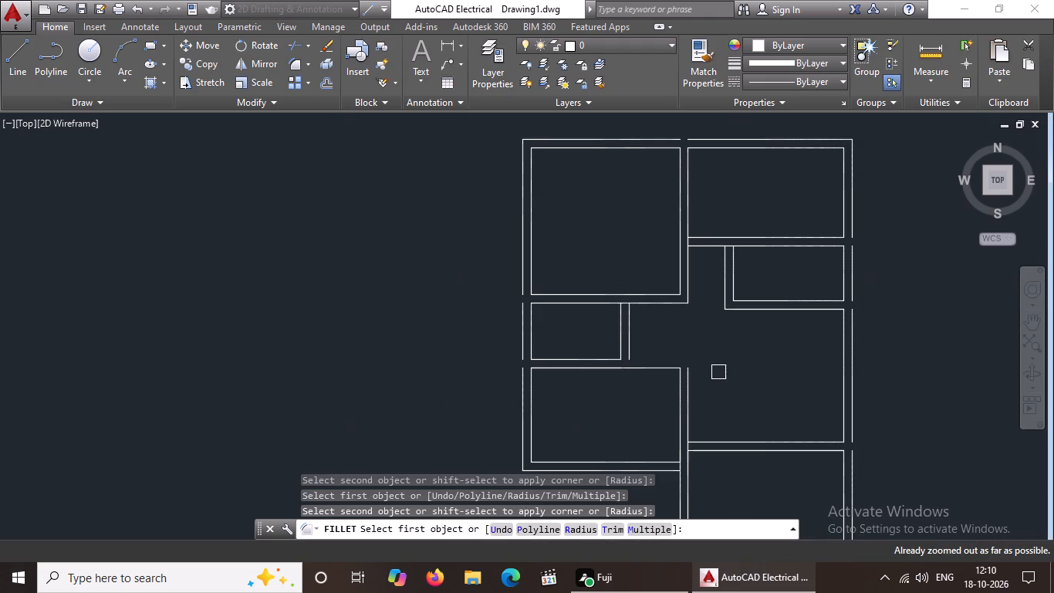
{"action": "left_click_drag", "start_coordinate": [610, 355], "coordinate": [622, 354]}
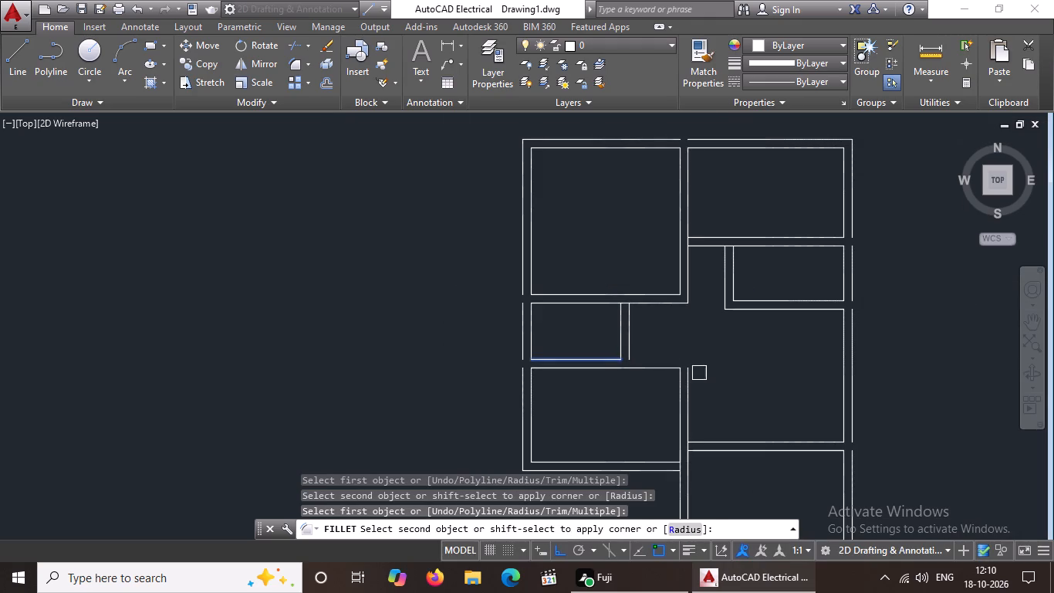
{"action": "left_click", "coordinate": [692, 387]}
{"action": "scroll", "coordinate": [752, 360], "scroll_direction": "down", "scroll_amount": 4}
{"action": "middle_click_drag", "start_coordinate": [754, 374], "coordinate": [768, 306]}
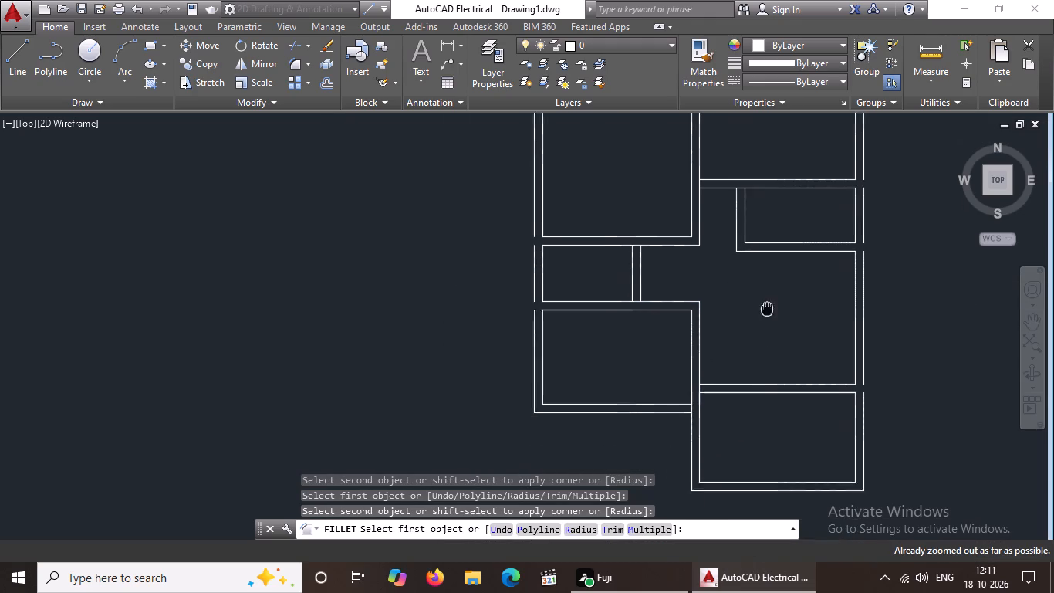
{"action": "middle_click_drag", "start_coordinate": [768, 306], "coordinate": [770, 296]}
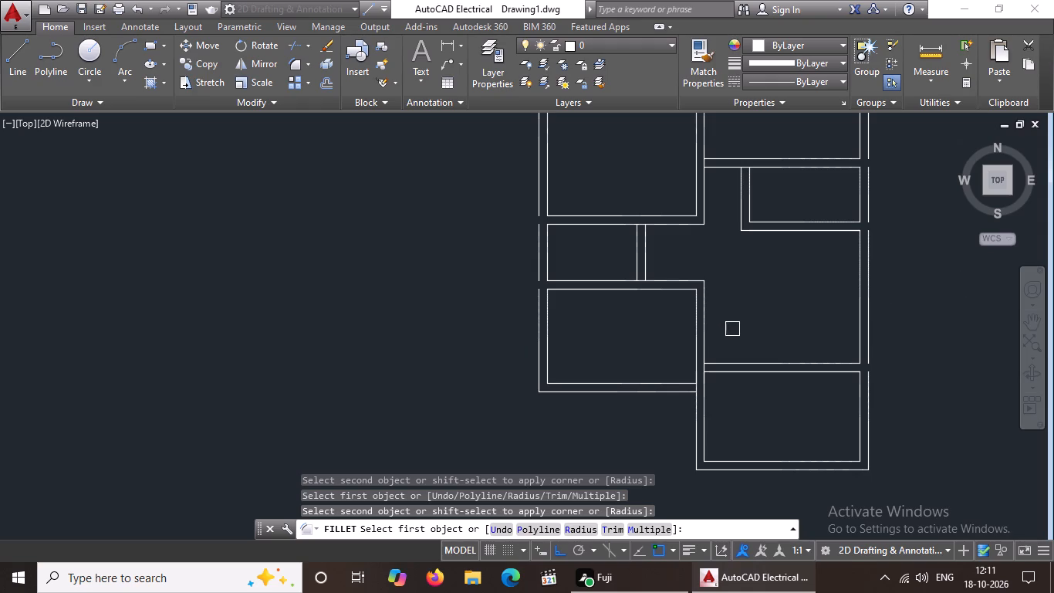
{"action": "middle_click_drag", "start_coordinate": [695, 292], "coordinate": [694, 406]}
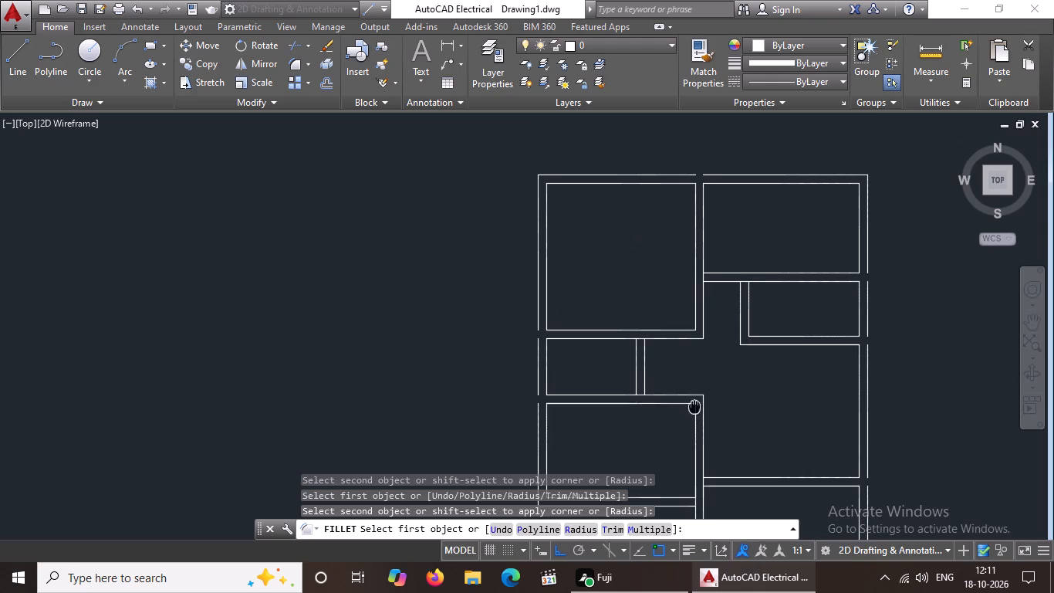
{"action": "key", "text": "Escape"}
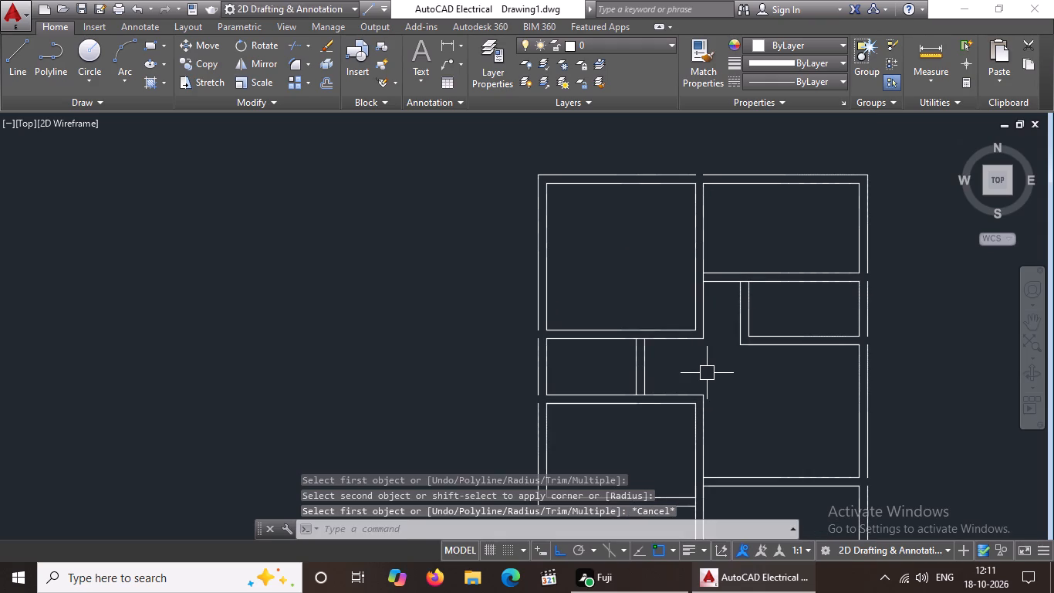
Start Extend with all objects as boundary edges for closing the gaps in the plan's wall lines.
{"action": "key", "text": "e"}
{"action": "type", "text": "x"}
{"action": "key", "text": "space"}
{"action": "key", "text": "space"}
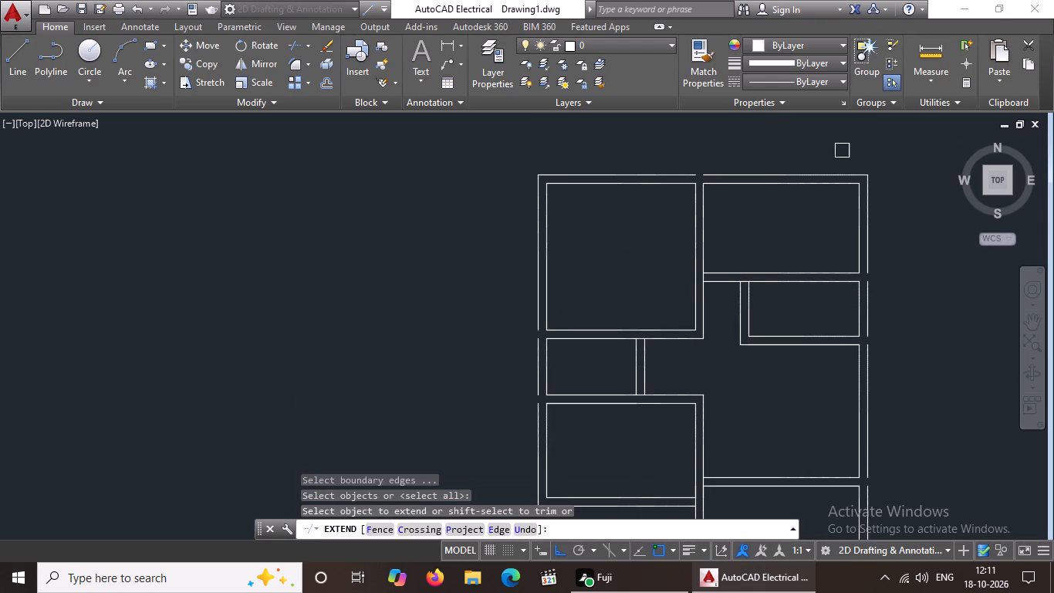
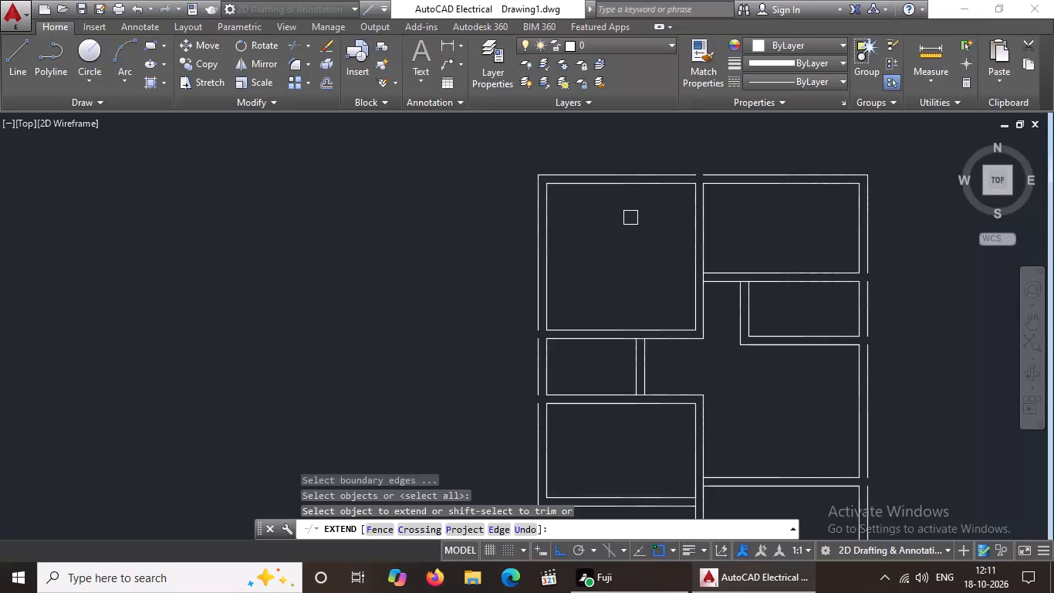
Extend the outer left wall lines and the outer top wall line to close the gaps at the room junctions.
{"action": "left_click", "coordinate": [537, 317]}
{"action": "left_click", "coordinate": [537, 326]}
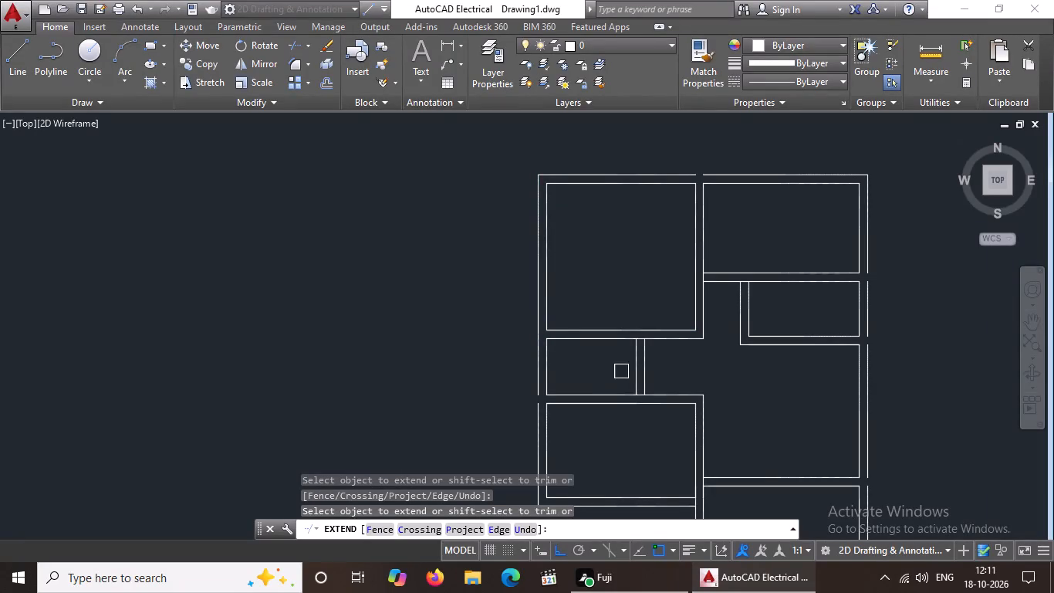
{"action": "left_click", "coordinate": [536, 407]}
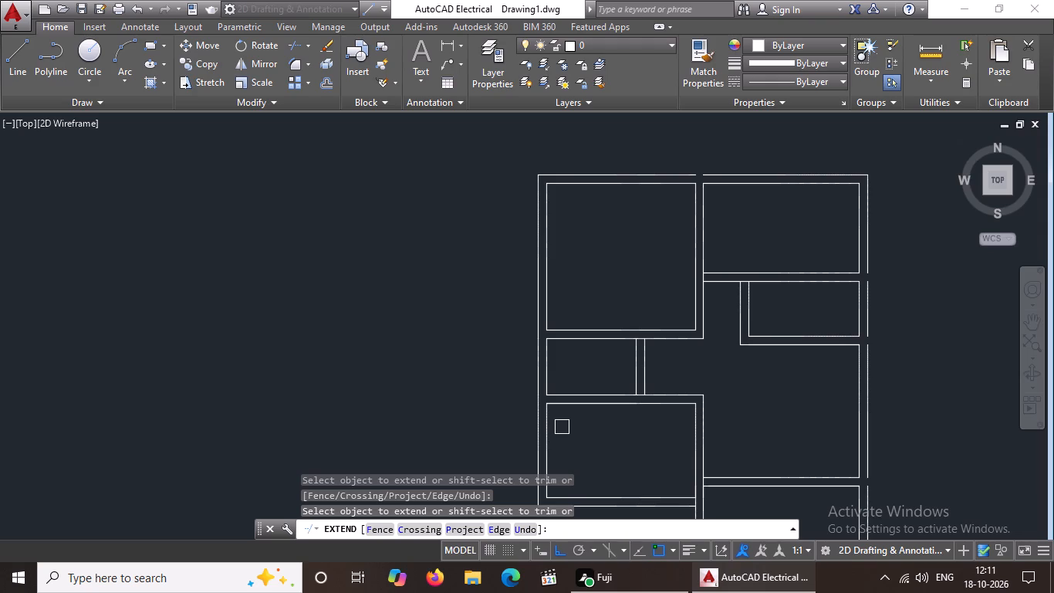
{"action": "left_click", "coordinate": [696, 171]}
Extend the outer right wall line segments across their three gaps into one continuous line, and end Extend.
{"action": "left_click", "coordinate": [869, 287]}
{"action": "left_click", "coordinate": [868, 356]}
{"action": "left_click", "coordinate": [867, 347]}
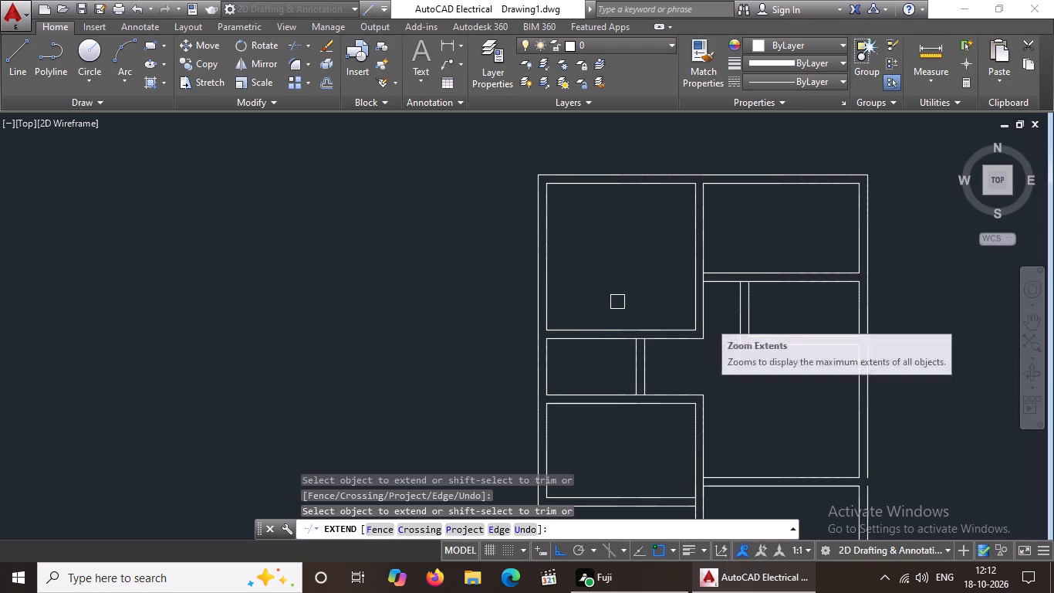
{"action": "scroll", "coordinate": [611, 286], "scroll_direction": "down", "scroll_amount": 3}
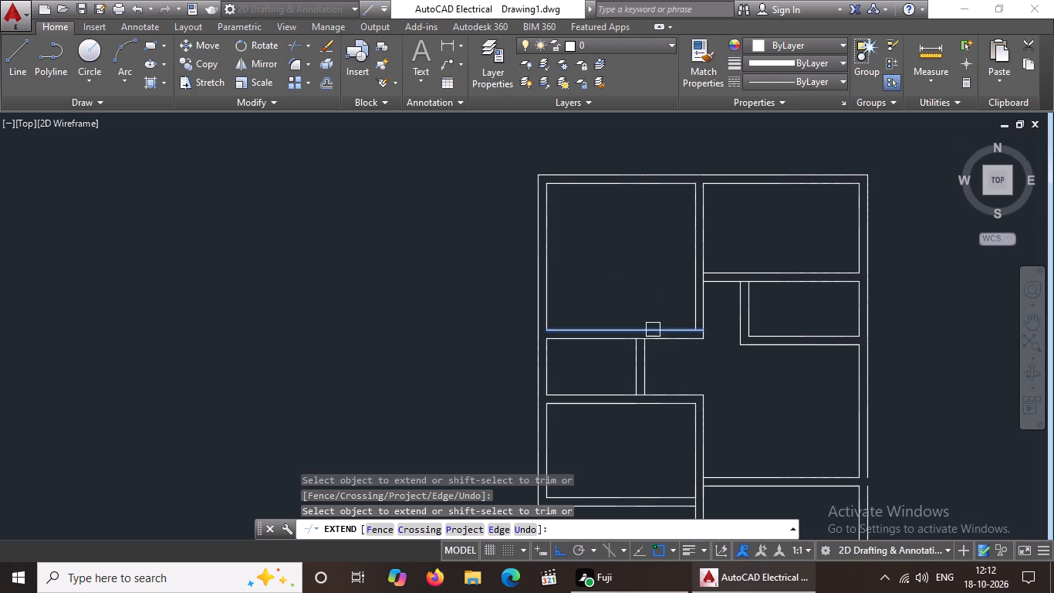
{"action": "scroll", "coordinate": [763, 345], "scroll_direction": "down", "scroll_amount": 2}
{"action": "middle_click_drag", "start_coordinate": [764, 407], "coordinate": [764, 310]}
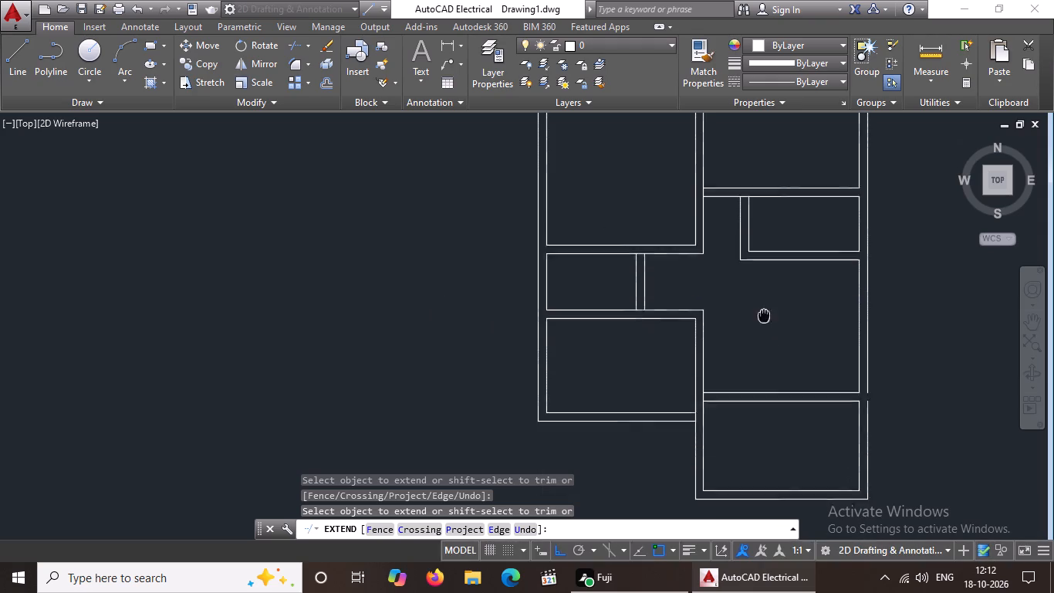
{"action": "middle_click_drag", "start_coordinate": [764, 310], "coordinate": [760, 234]}
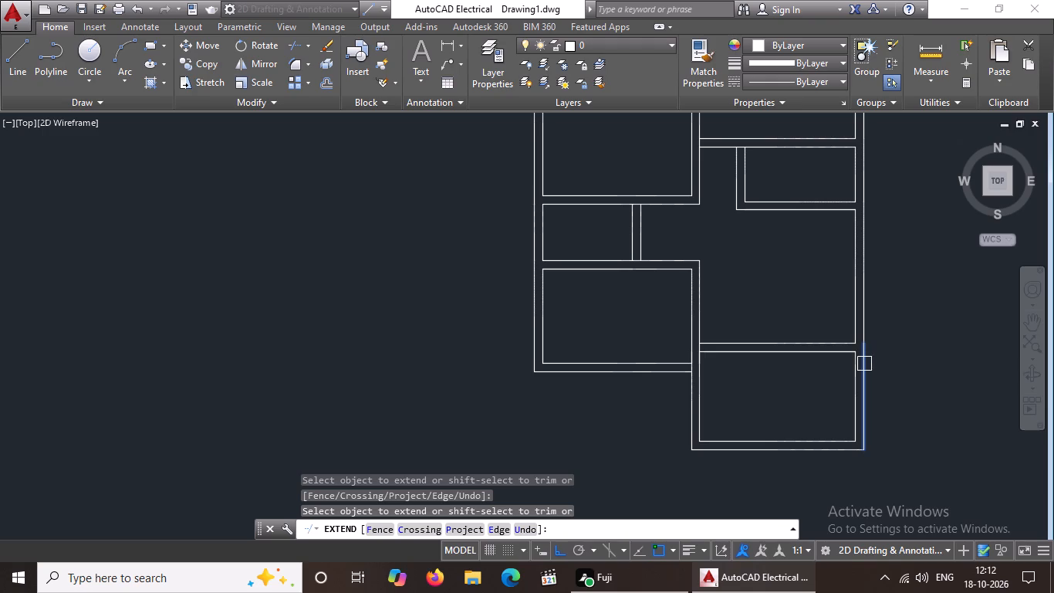
{"action": "left_click", "coordinate": [865, 357]}
{"action": "left_click", "coordinate": [865, 352]}
{"action": "middle_click_drag", "start_coordinate": [692, 397], "coordinate": [650, 486]}
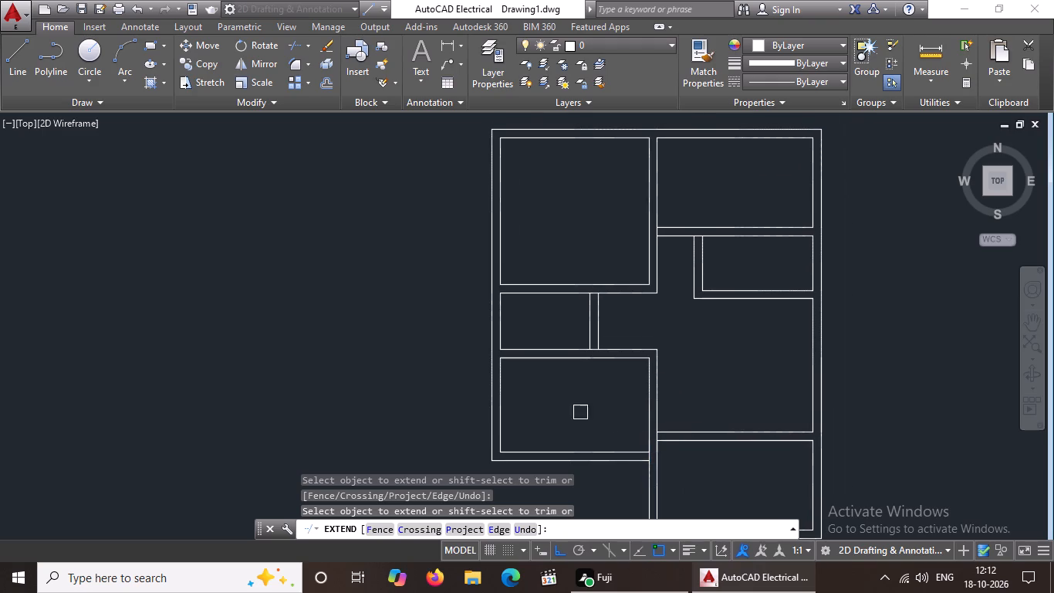
{"action": "middle_click_drag", "start_coordinate": [609, 418], "coordinate": [622, 324]}
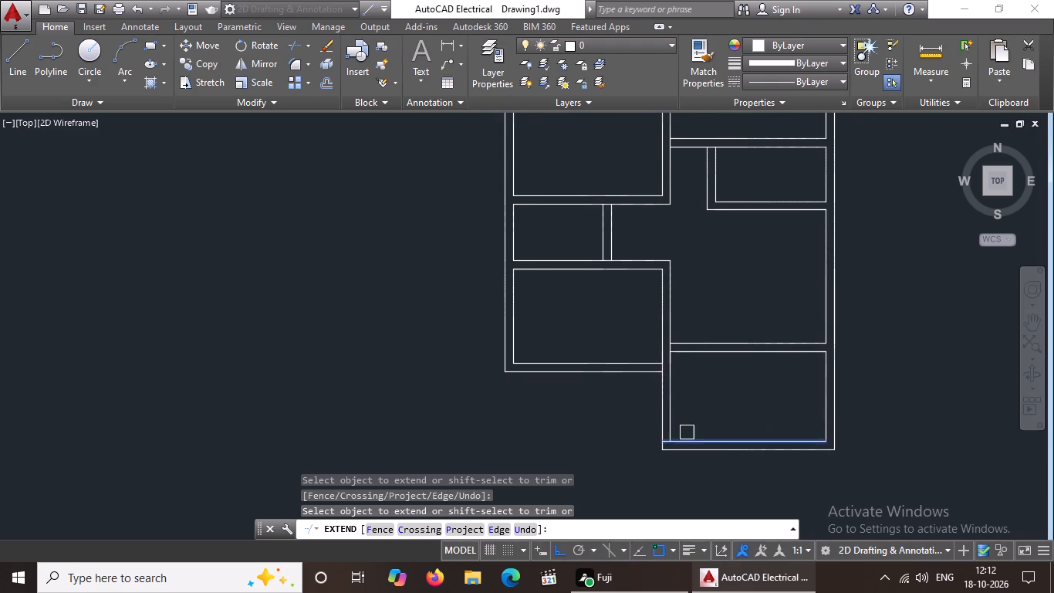
{"action": "key", "text": "Escape"}
Using all objects as cutting edges, trim the wall line pieces crossing the junction between the lower-left and lower-right rooms.
{"action": "type", "text": "tr"}
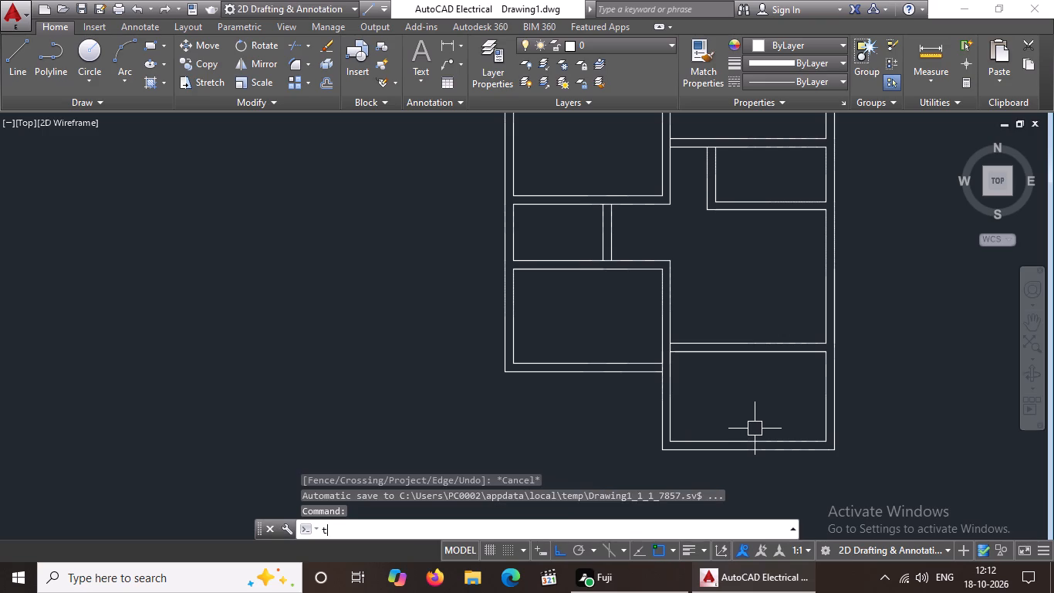
{"action": "key", "text": "space"}
{"action": "key", "text": "space"}
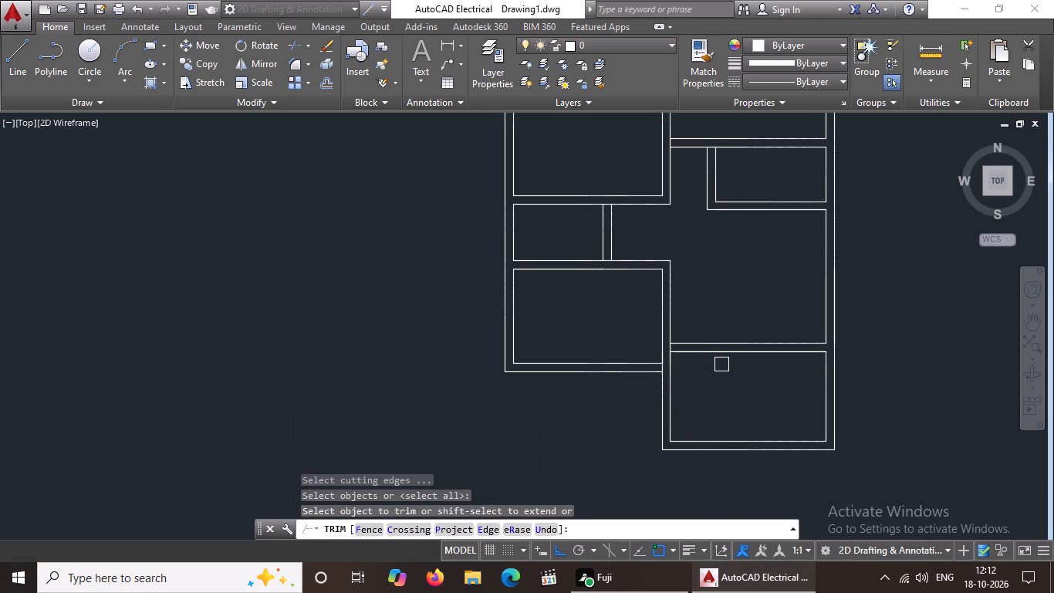
{"action": "scroll", "coordinate": [670, 381], "scroll_direction": "up", "scroll_amount": 2}
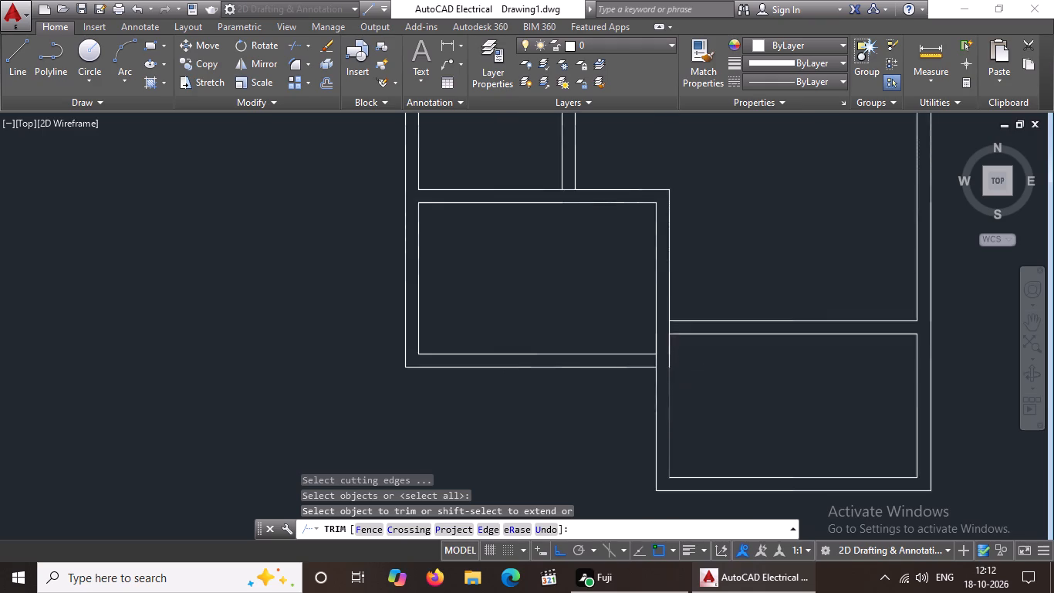
{"action": "left_click", "coordinate": [649, 352]}
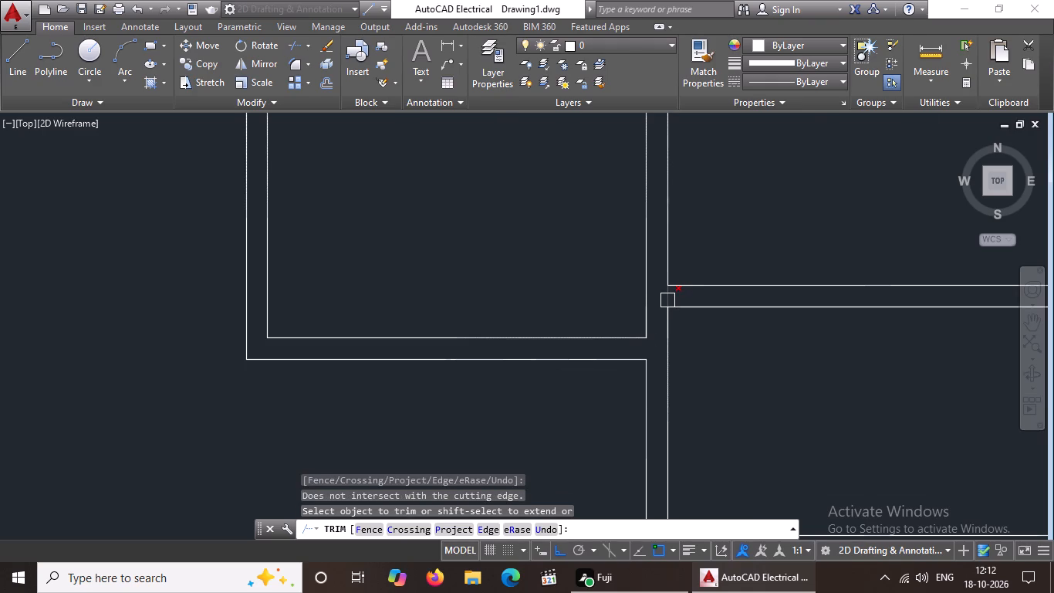
{"action": "left_click", "coordinate": [666, 300]}
{"action": "scroll", "coordinate": [672, 401], "scroll_direction": "down", "scroll_amount": 2}
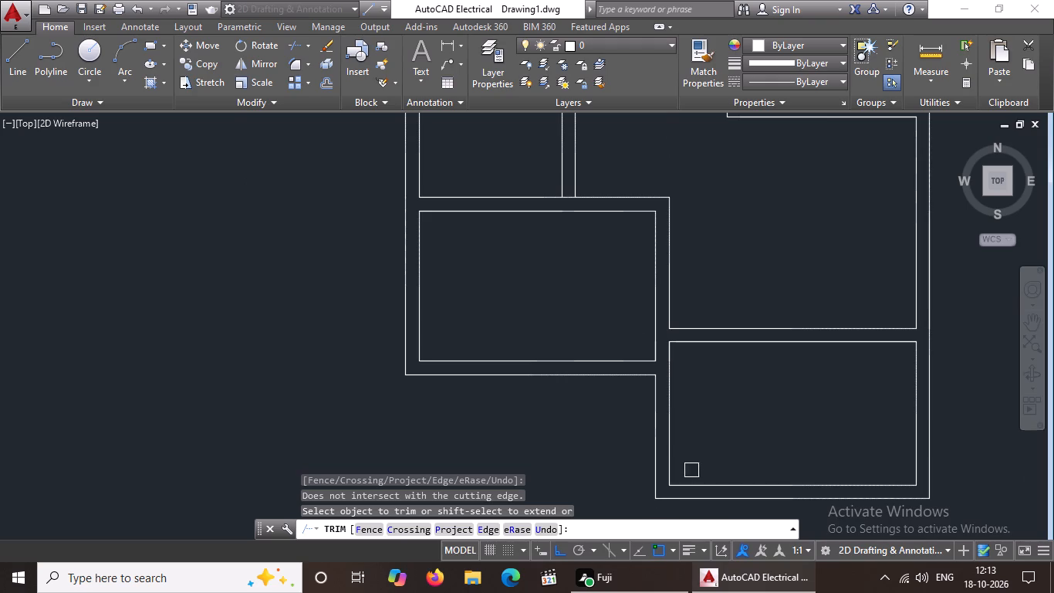
{"action": "middle_click_drag", "start_coordinate": [716, 452], "coordinate": [528, 449]}
{"action": "scroll", "coordinate": [528, 449], "scroll_direction": "up", "scroll_amount": 1}
{"action": "scroll", "coordinate": [540, 422], "scroll_direction": "down", "scroll_amount": 1}
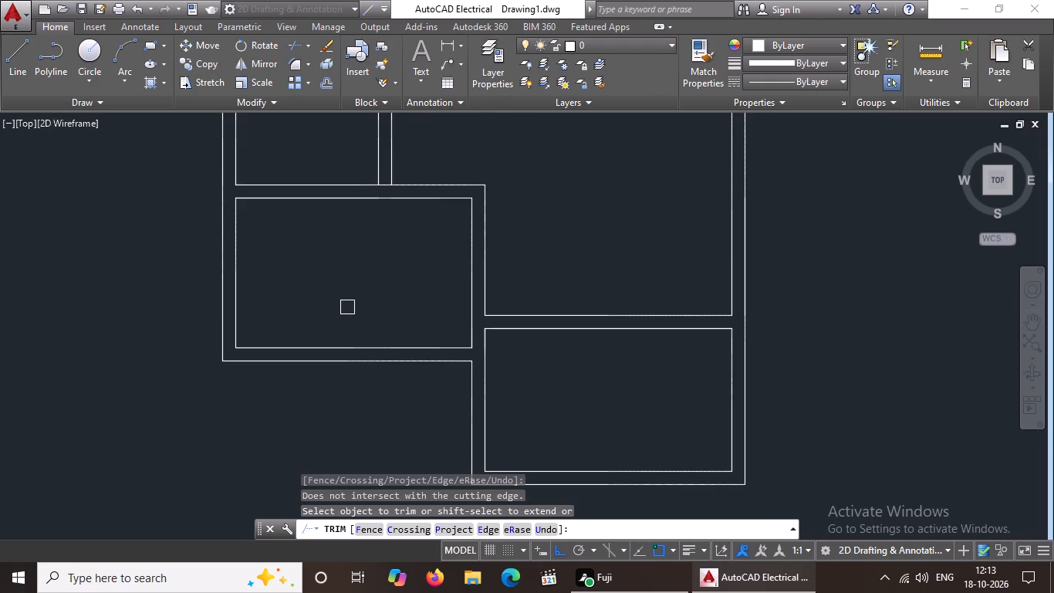
Trim the wall line pieces between the small left room's partition lines at its bottom and top junctions.
{"action": "middle_click_drag", "start_coordinate": [360, 307], "coordinate": [354, 451]}
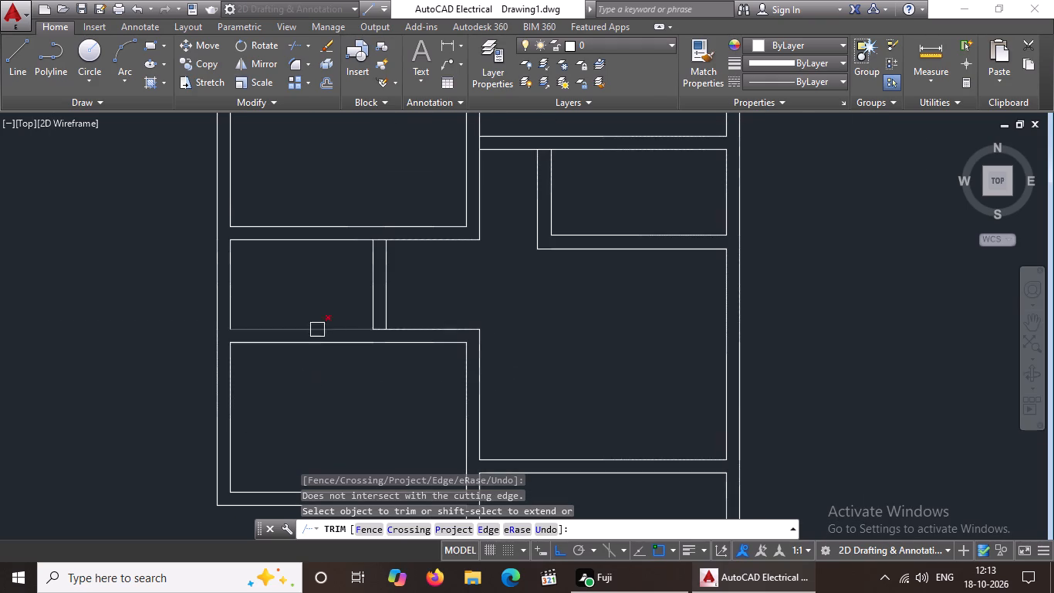
{"action": "scroll", "coordinate": [364, 329], "scroll_direction": "up", "scroll_amount": 2}
{"action": "left_click", "coordinate": [405, 327]}
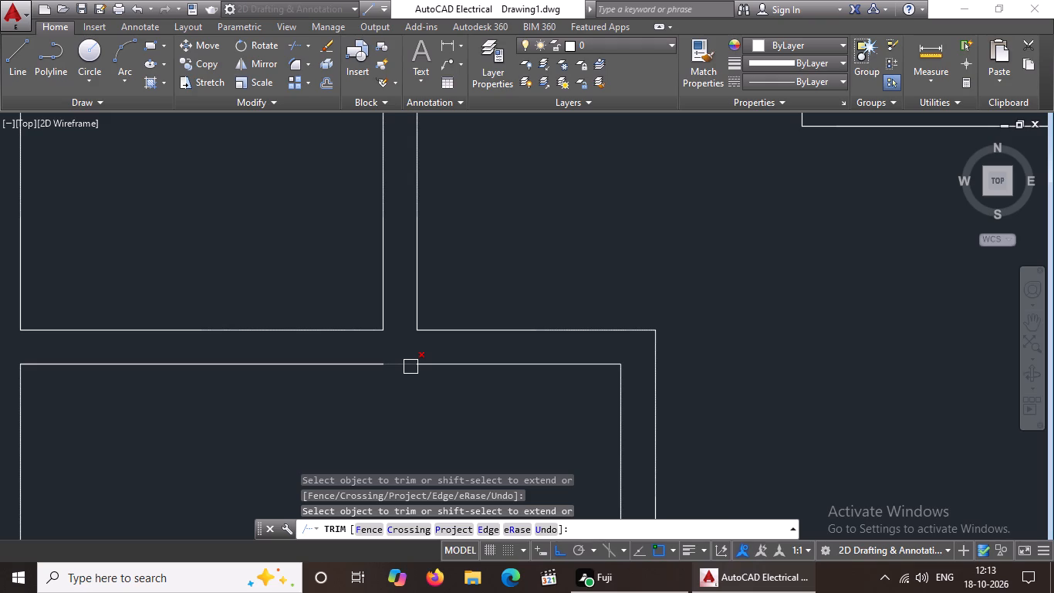
{"action": "scroll", "coordinate": [719, 272], "scroll_direction": "down", "scroll_amount": 1}
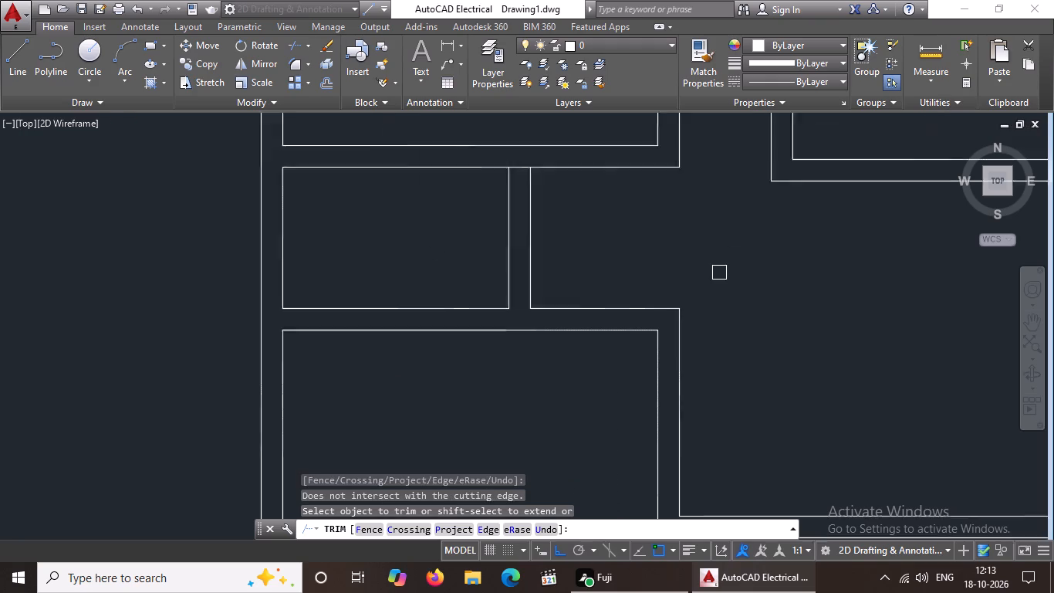
{"action": "scroll", "coordinate": [719, 273], "scroll_direction": "down", "scroll_amount": 1}
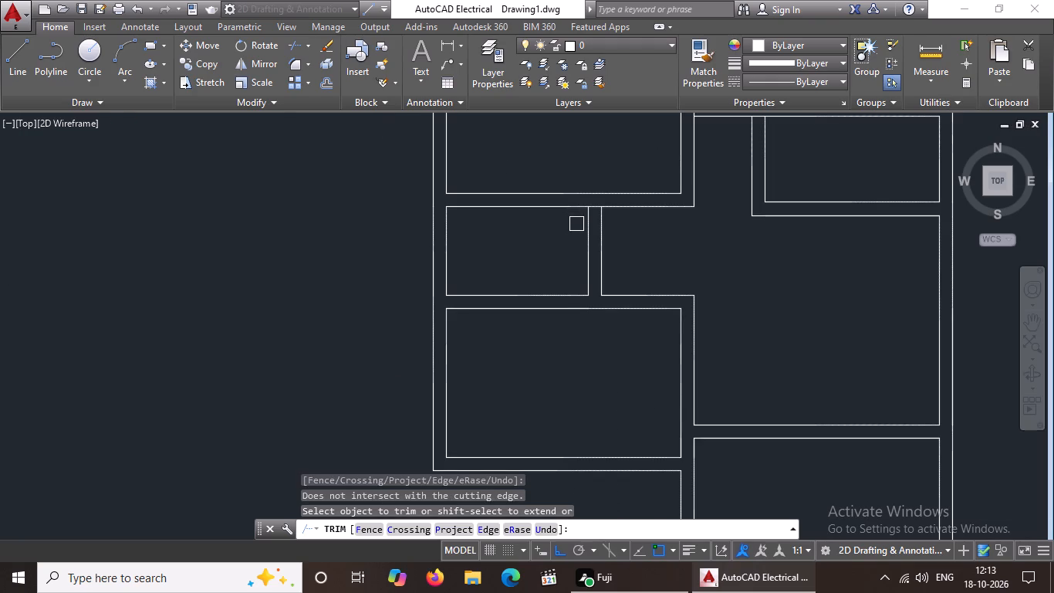
{"action": "scroll", "coordinate": [588, 212], "scroll_direction": "up", "scroll_amount": 2}
{"action": "left_click", "coordinate": [607, 198]}
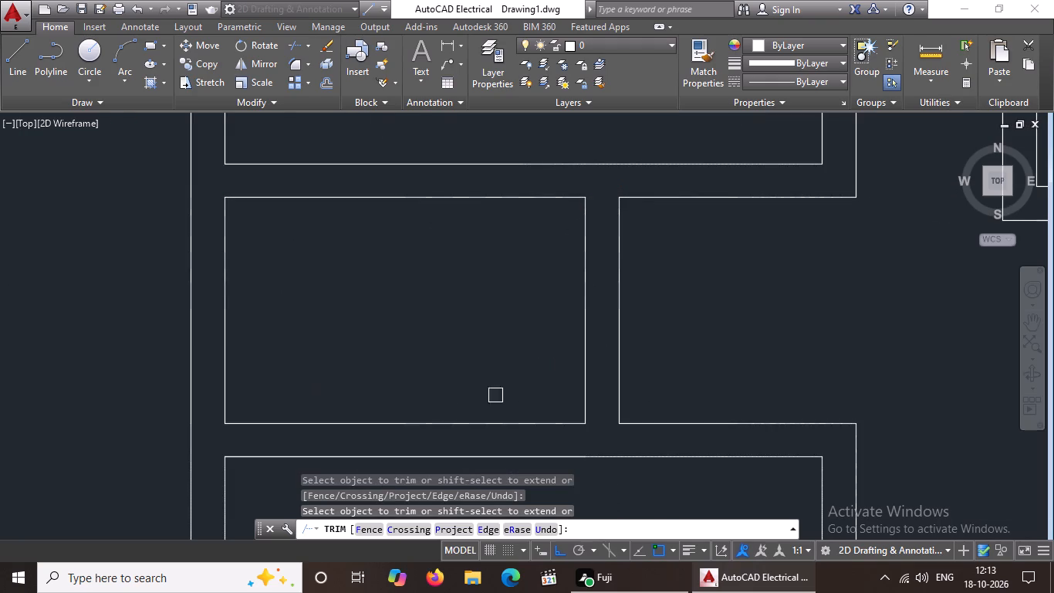
{"action": "scroll", "coordinate": [524, 362], "scroll_direction": "down", "scroll_amount": 2}
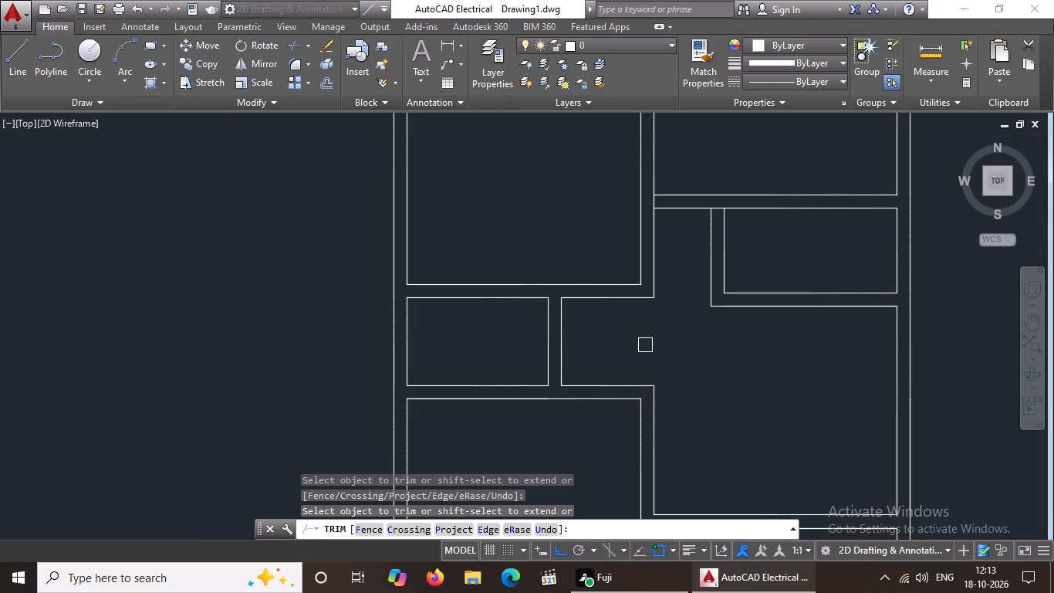
Trim the wall line pieces across the small right room's partition top and the upper-right room's bottom-left wall junction, and end Trim.
{"action": "middle_click_drag", "start_coordinate": [650, 345], "coordinate": [531, 454]}
{"action": "scroll", "coordinate": [618, 303], "scroll_direction": "up", "scroll_amount": 2}
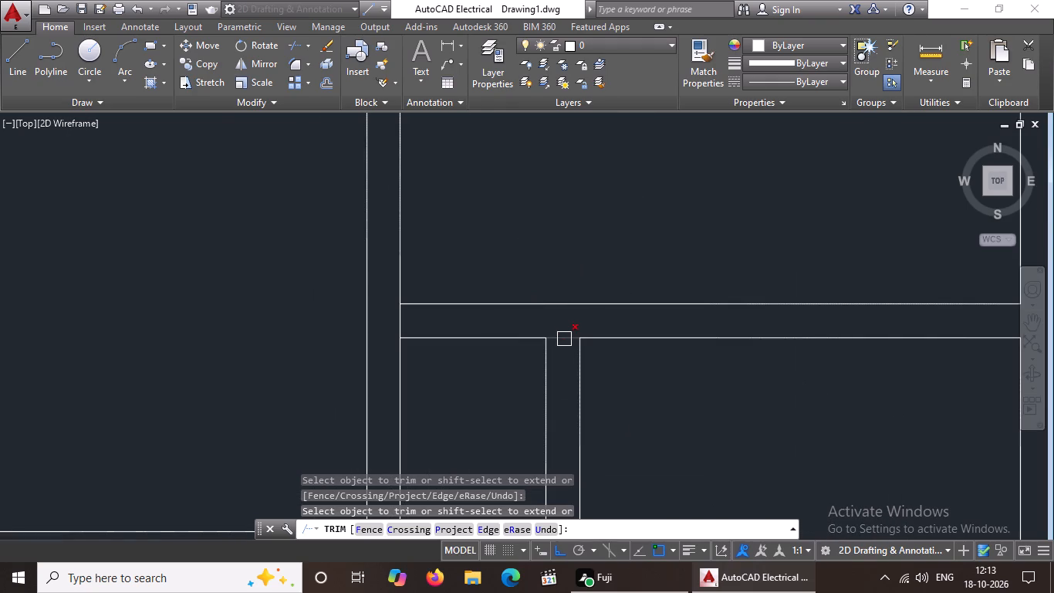
{"action": "left_click", "coordinate": [565, 338]}
{"action": "left_click", "coordinate": [401, 326]}
{"action": "scroll", "coordinate": [400, 429], "scroll_direction": "down", "scroll_amount": 3}
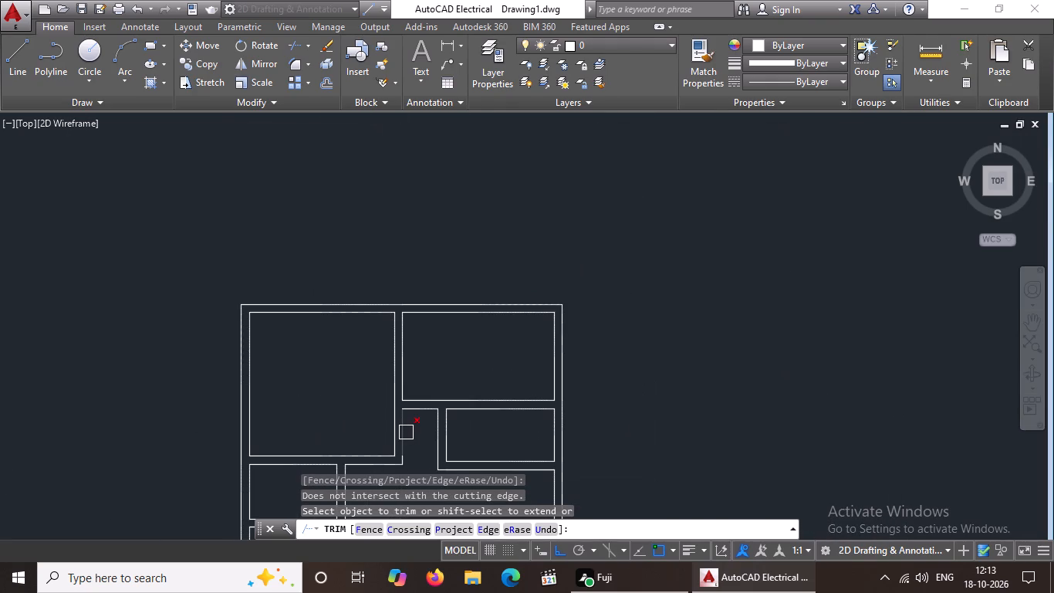
{"action": "middle_click_drag", "start_coordinate": [407, 432], "coordinate": [431, 386]}
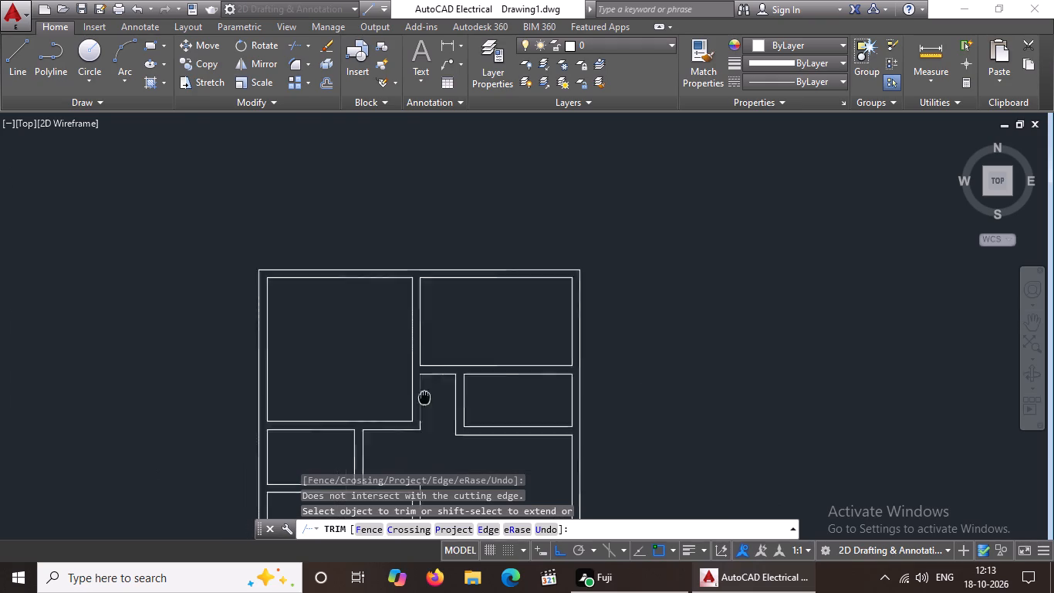
{"action": "middle_click_drag", "start_coordinate": [431, 386], "coordinate": [468, 330]}
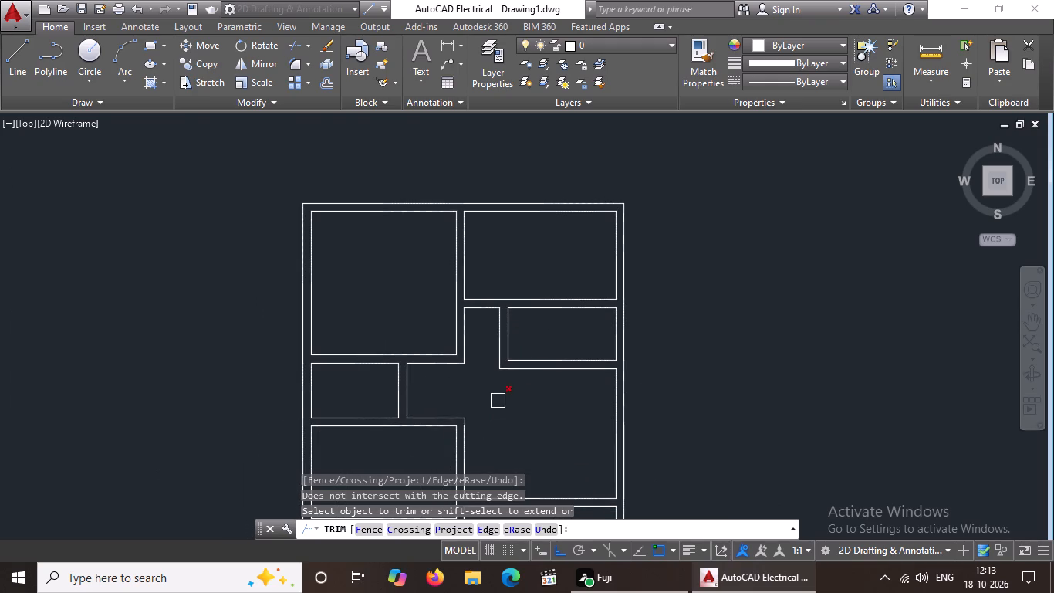
{"action": "middle_click_drag", "start_coordinate": [498, 419], "coordinate": [507, 303]}
{"action": "scroll", "coordinate": [599, 329], "scroll_direction": "down", "scroll_amount": 1}
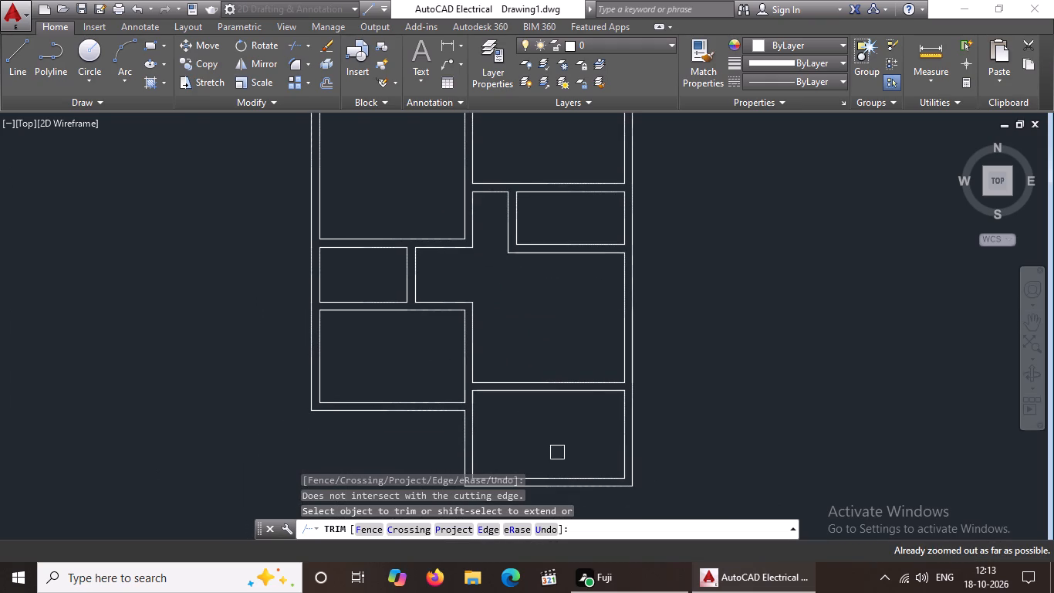
{"action": "scroll", "coordinate": [555, 462], "scroll_direction": "down", "scroll_amount": 1}
{"action": "middle_click_drag", "start_coordinate": [577, 404], "coordinate": [606, 353]}
{"action": "middle_click_drag", "start_coordinate": [616, 412], "coordinate": [626, 464]}
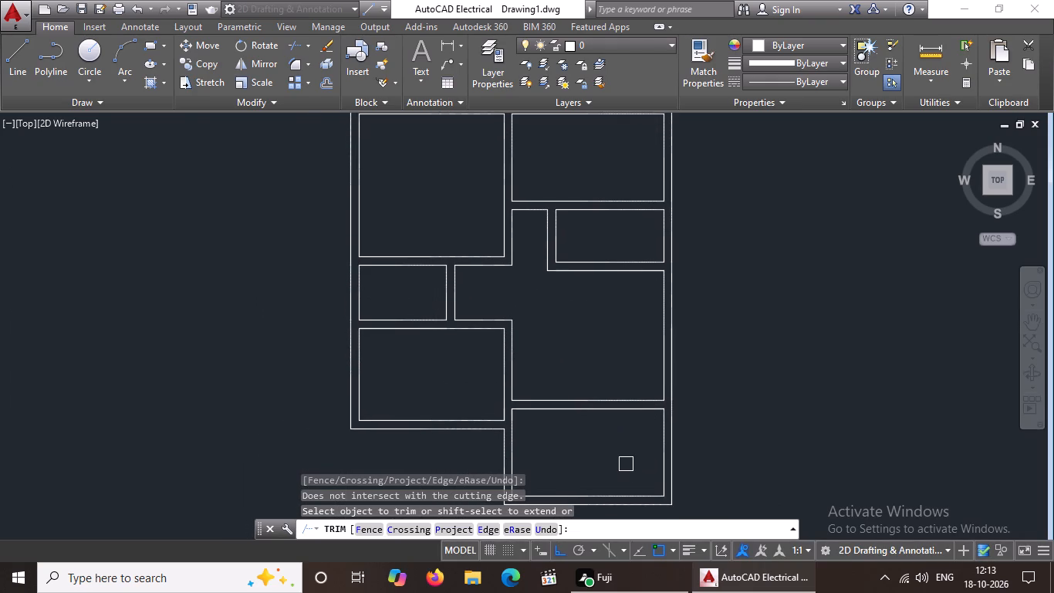
{"action": "key", "text": "Escape"}
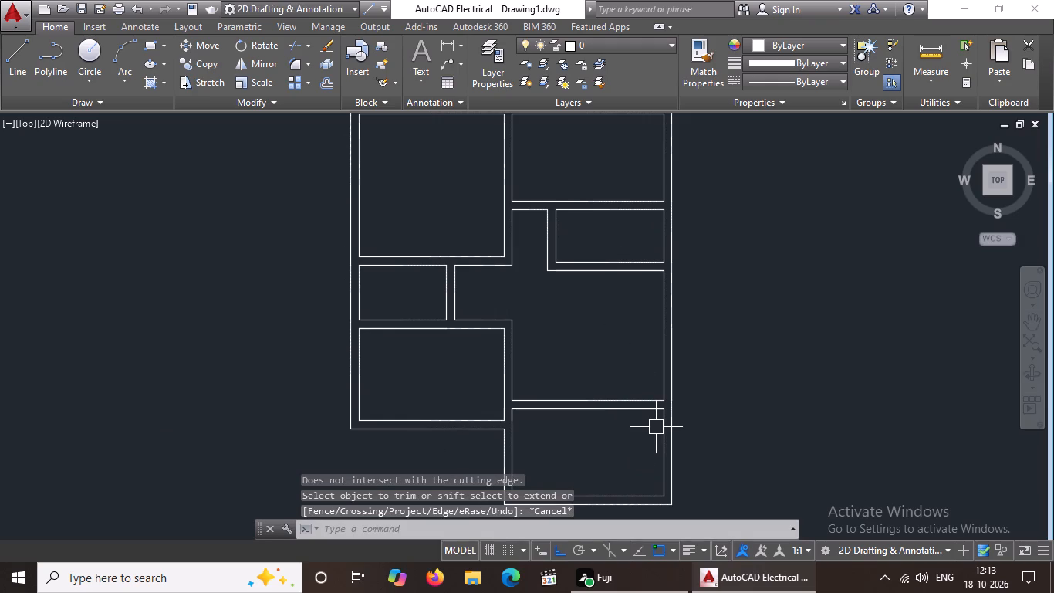
Clear all object snap modes and enable only Endpoint, Midpoint and Center.
{"action": "key", "text": "o"}
{"action": "type", "text": "s"}
{"action": "key", "text": "space"}
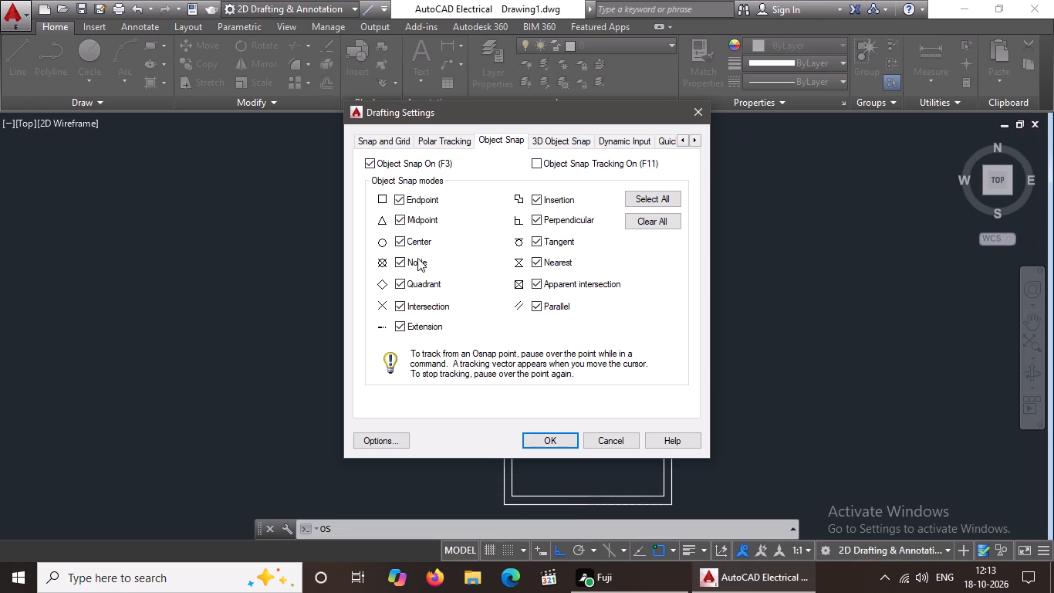
{"action": "left_click", "coordinate": [658, 220]}
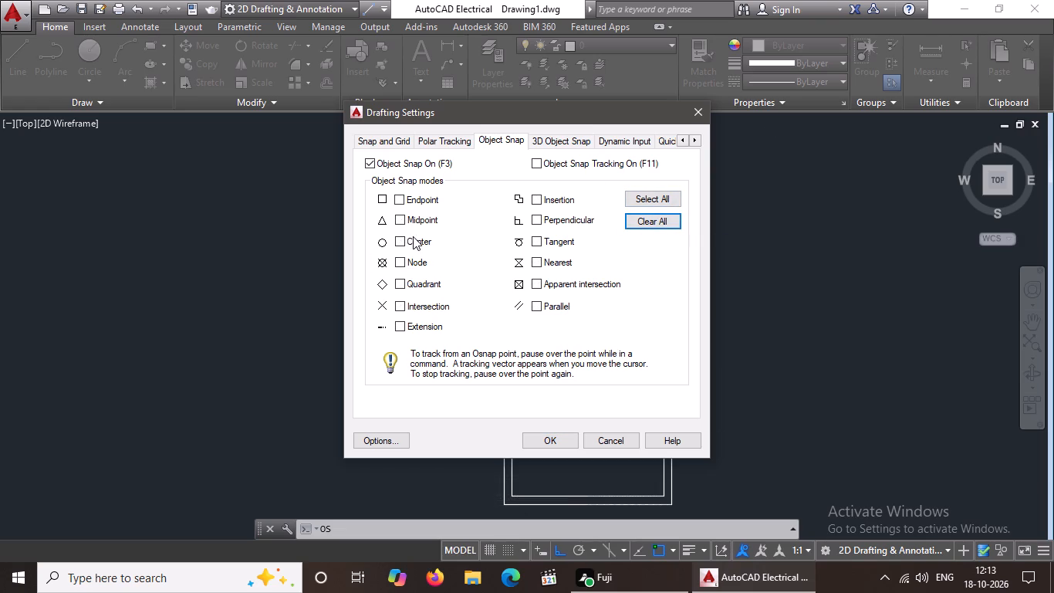
{"action": "left_click", "coordinate": [413, 238]}
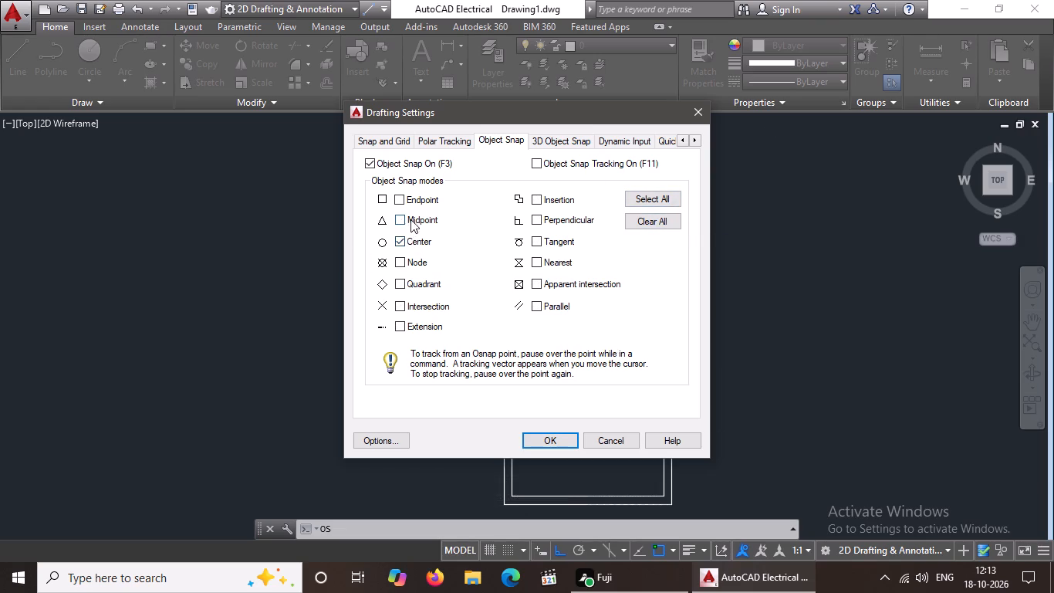
{"action": "left_click", "coordinate": [418, 214]}
{"action": "left_click", "coordinate": [418, 191]}
{"action": "left_click", "coordinate": [419, 195]}
{"action": "left_click", "coordinate": [540, 440]}
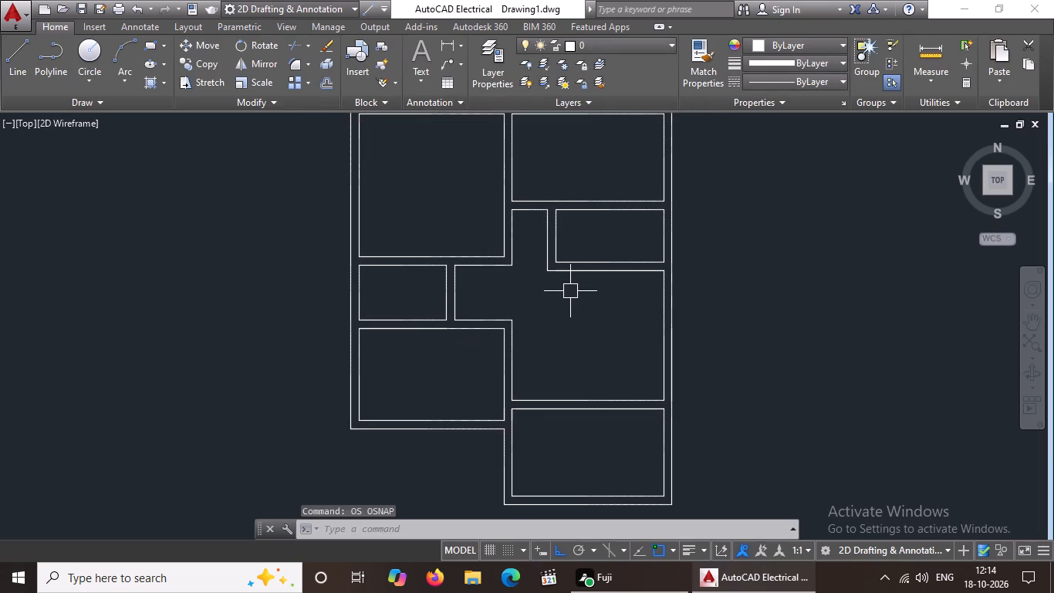
Draw a 9" line across the bottom wall of the lower-left room, starting from the inner wall line's midpoint.
{"action": "key", "text": "l"}
{"action": "key", "text": "Return"}
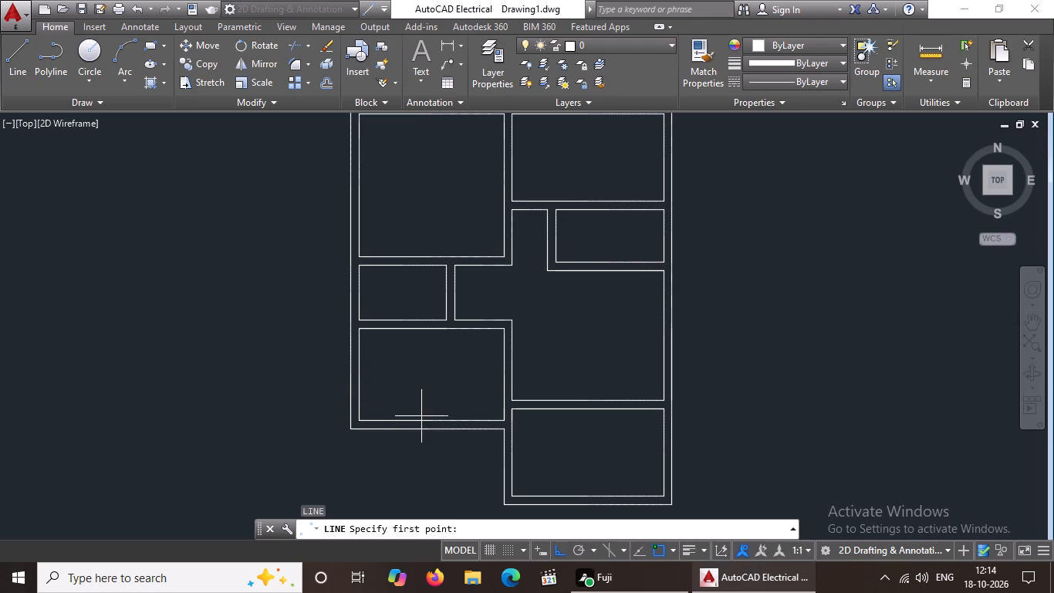
{"action": "scroll", "coordinate": [431, 422], "scroll_direction": "up", "scroll_amount": 3}
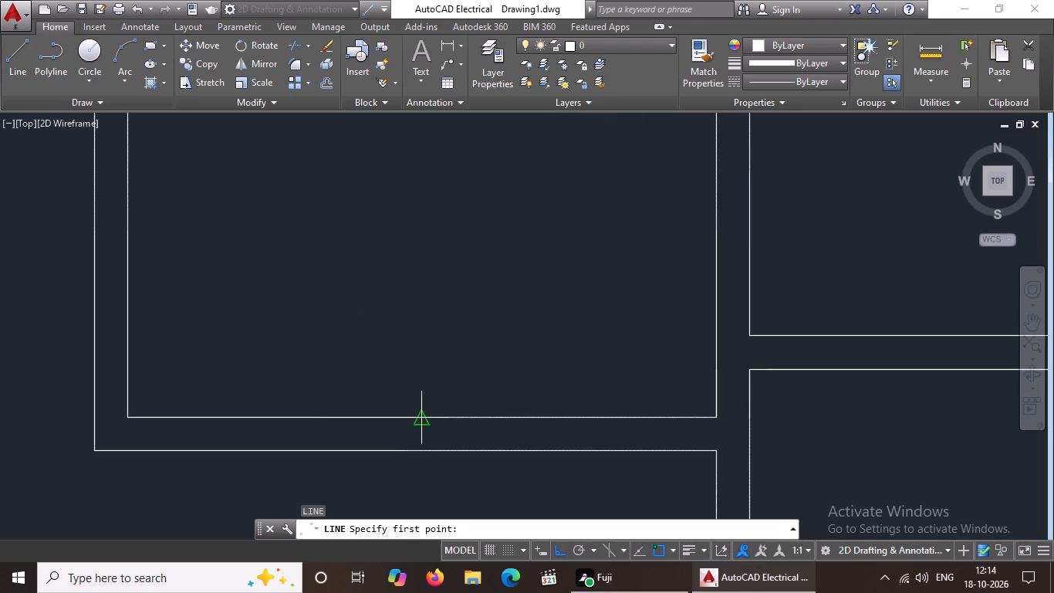
{"action": "left_click", "coordinate": [425, 415]}
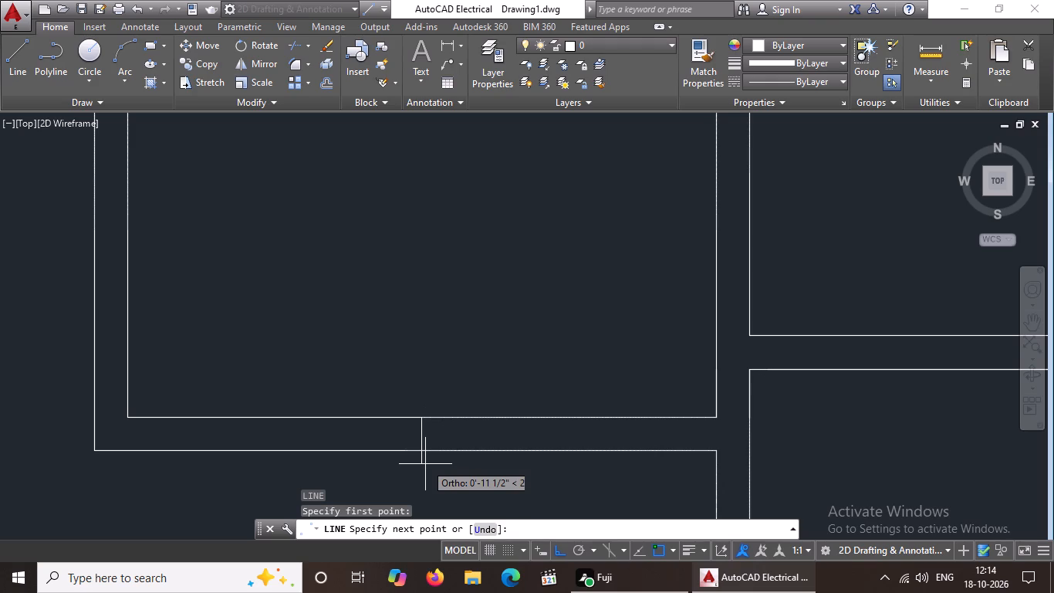
{"action": "type", "text": "9\""}
{"action": "key", "text": "Return"}
{"action": "key", "text": "Return"}
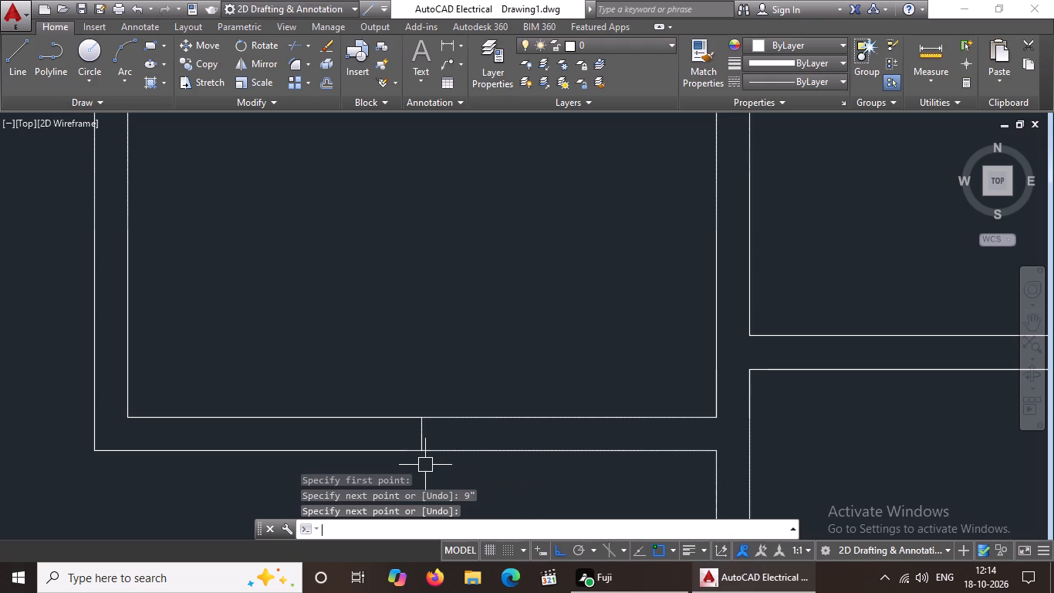
Draw a 9" line across the outer left wall of the lower-left room from the inner wall line's midpoint.
{"action": "scroll", "coordinate": [415, 453], "scroll_direction": "down", "scroll_amount": 2}
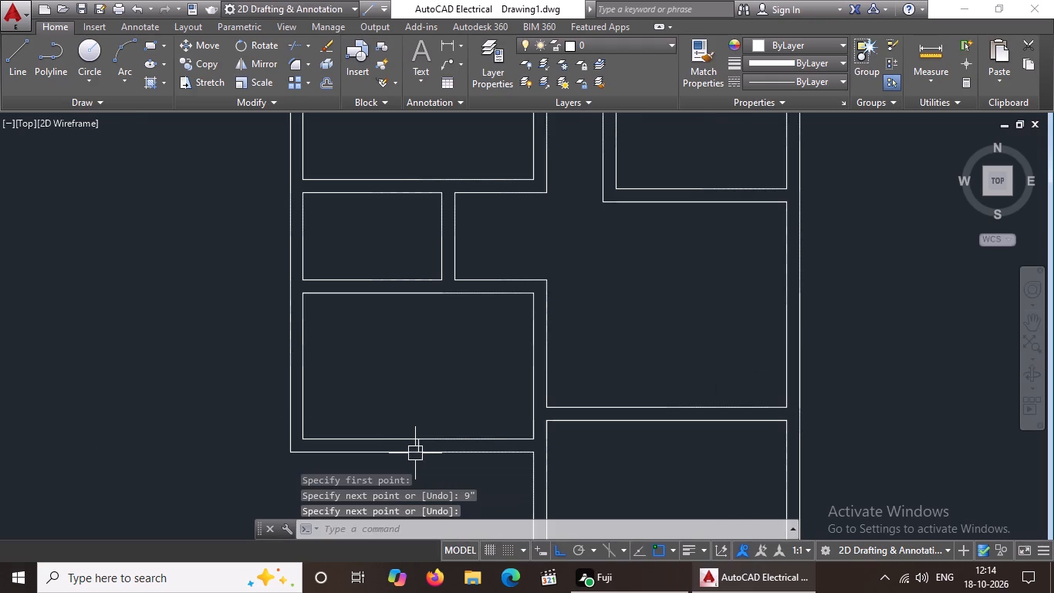
{"action": "middle_click_drag", "start_coordinate": [387, 414], "coordinate": [404, 374]}
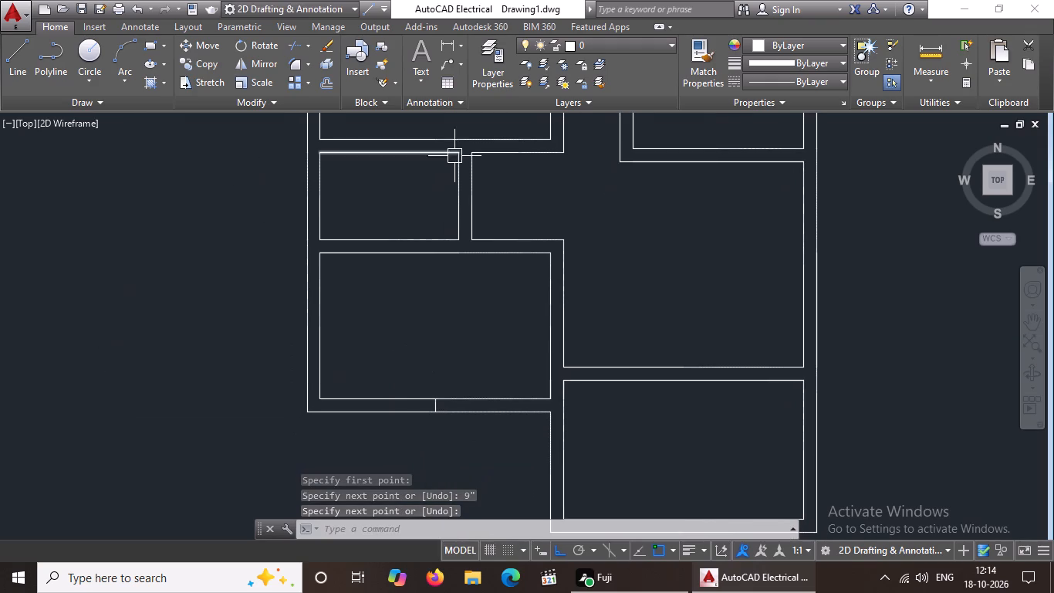
{"action": "key", "text": "l"}
{"action": "key", "text": "Return"}
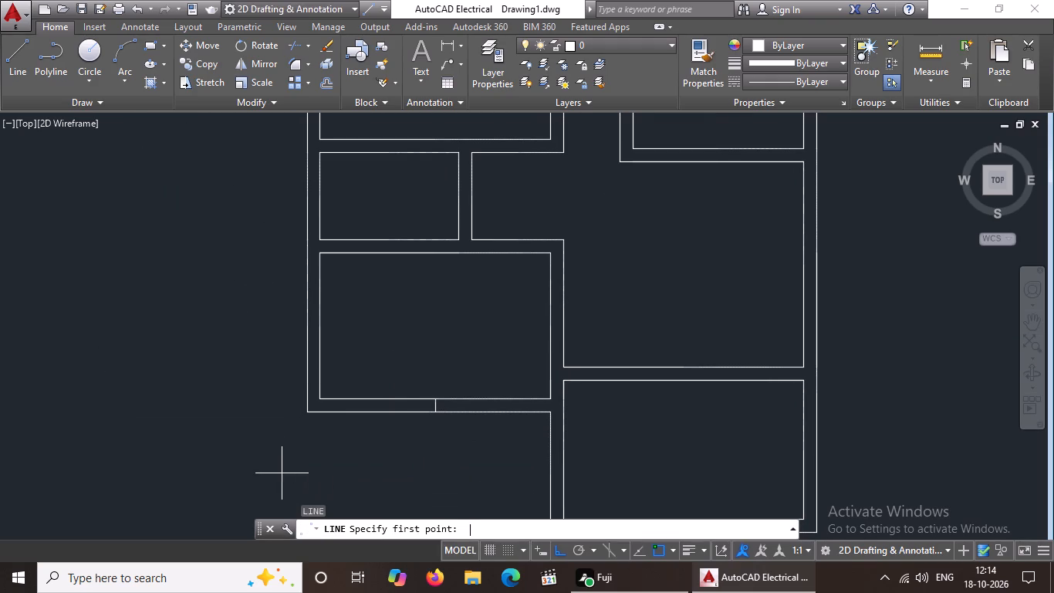
{"action": "left_click", "coordinate": [319, 324]}
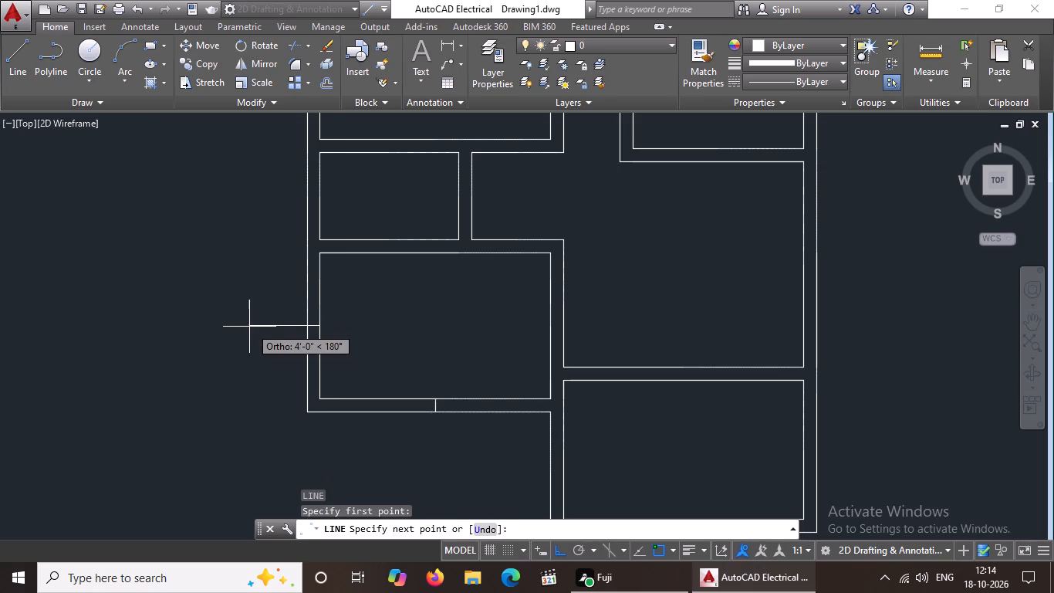
{"action": "key", "text": "9"}
{"action": "key", "text": "shift+quotedbl"}
{"action": "key", "text": "Return"}
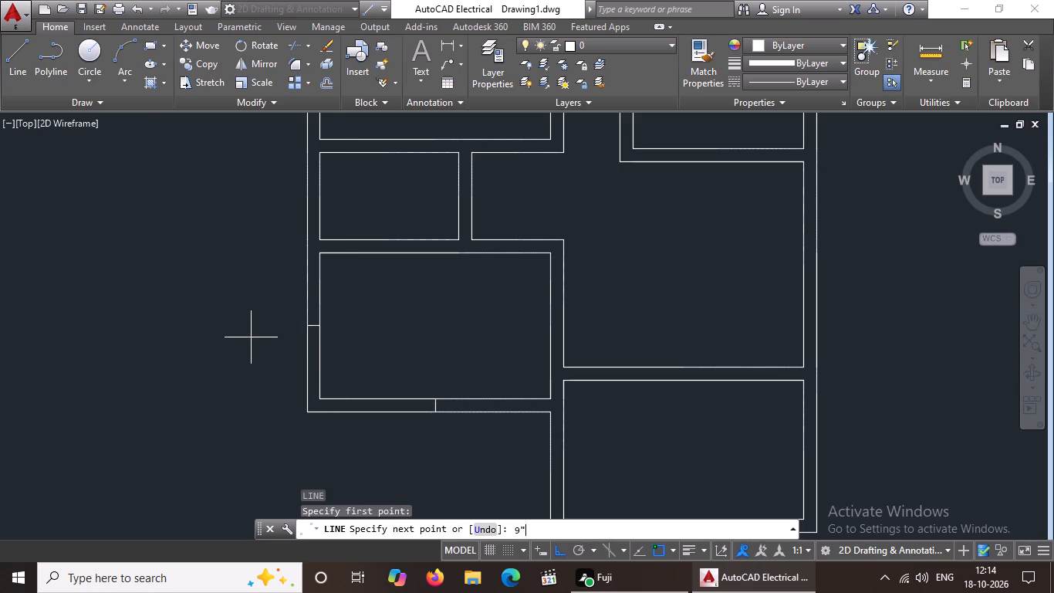
{"action": "key", "text": "Return"}
Draw a 9" line across the outer left wall of the small left room from the inner wall line's midpoint.
{"action": "scroll", "coordinate": [416, 316], "scroll_direction": "down", "scroll_amount": 2}
{"action": "middle_click_drag", "start_coordinate": [417, 319], "coordinate": [417, 435]}
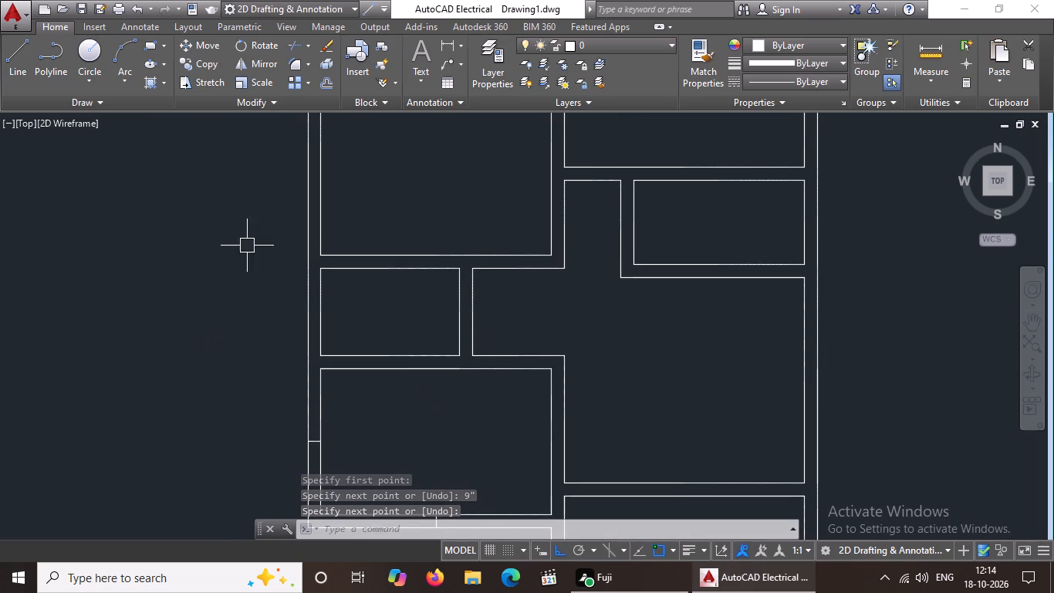
{"action": "left_click", "coordinate": [19, 63]}
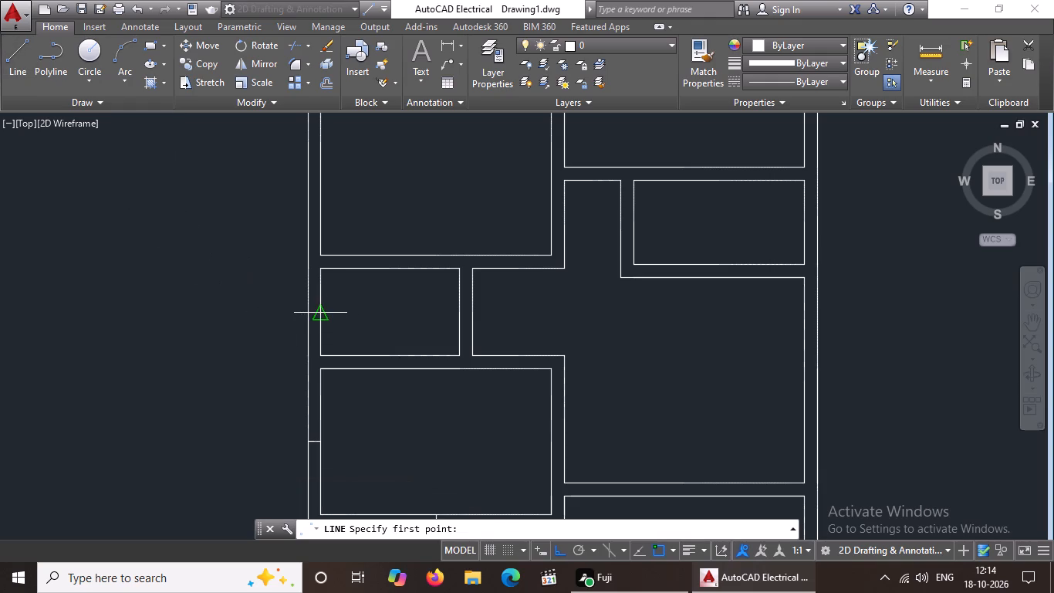
{"action": "left_click", "coordinate": [319, 313]}
{"action": "type", "text": "9\""}
{"action": "key", "text": "Return"}
{"action": "key", "text": "Return"}
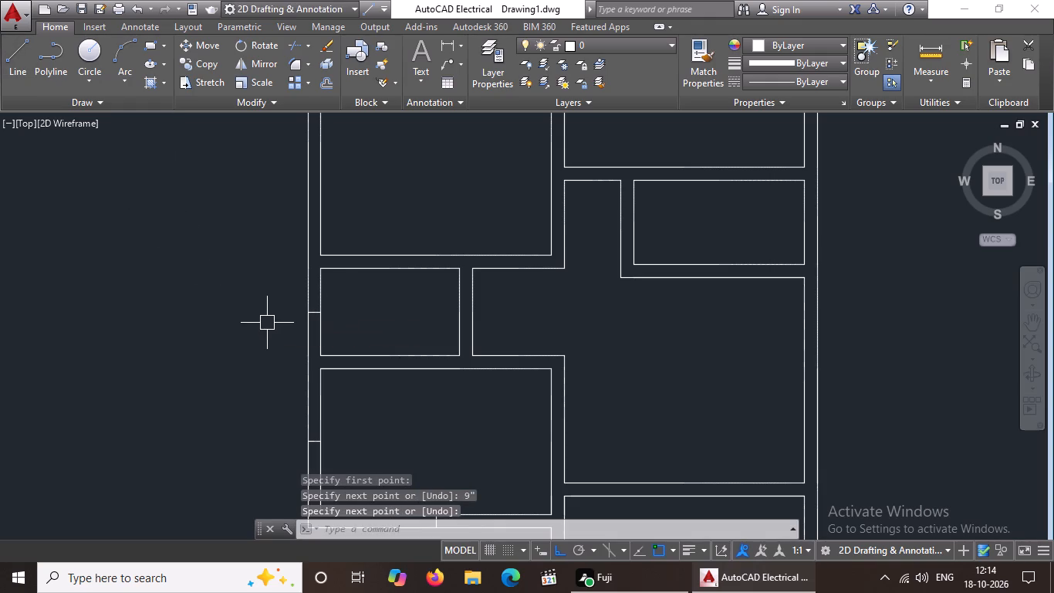
Draw a 9" line across the outer left wall of the upper-left room from the inner wall line's midpoint.
{"action": "middle_click_drag", "start_coordinate": [309, 339], "coordinate": [272, 449]}
{"action": "left_click", "coordinate": [23, 76]}
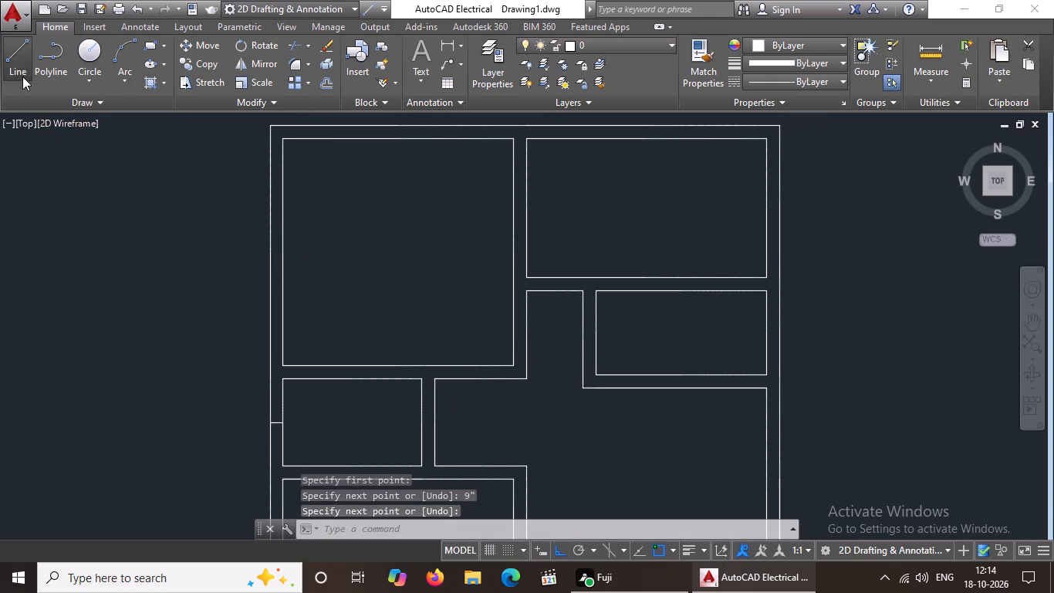
{"action": "left_click_drag", "start_coordinate": [282, 249], "coordinate": [275, 252]}
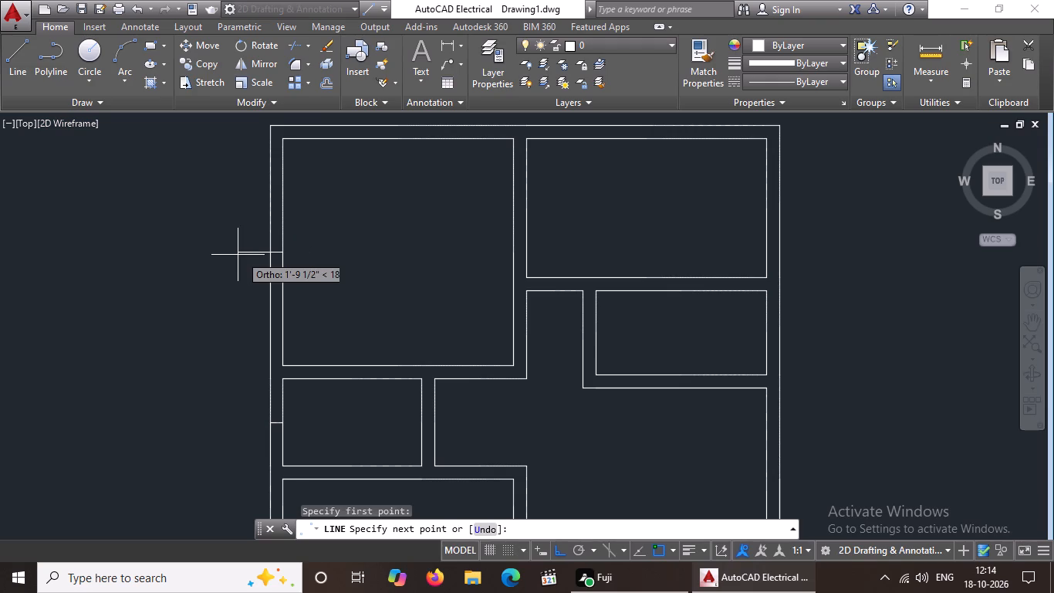
{"action": "type", "text": "9\""}
{"action": "key", "text": "Return"}
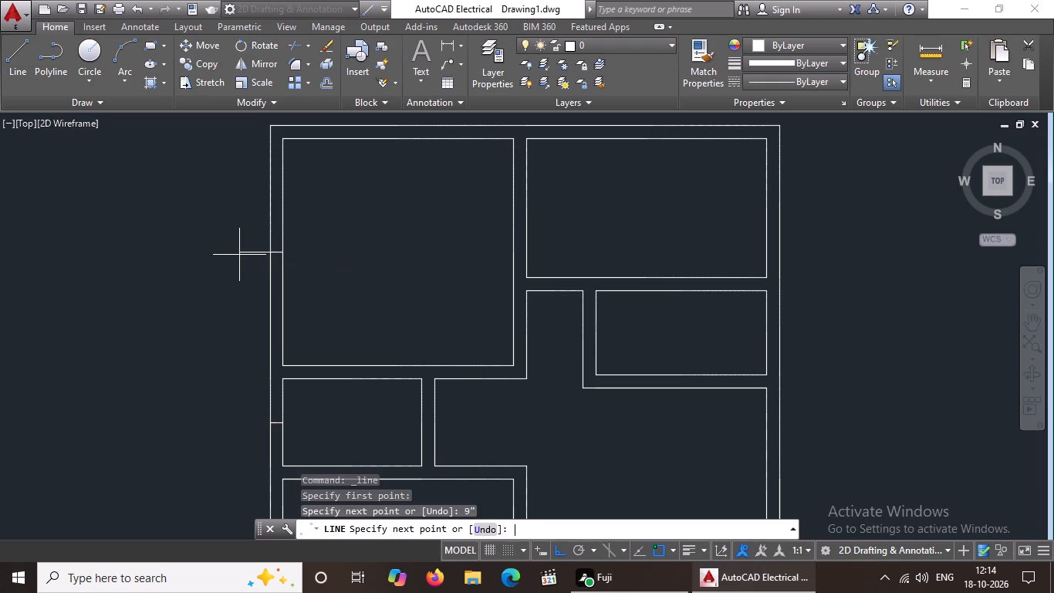
{"action": "key", "text": "Return"}
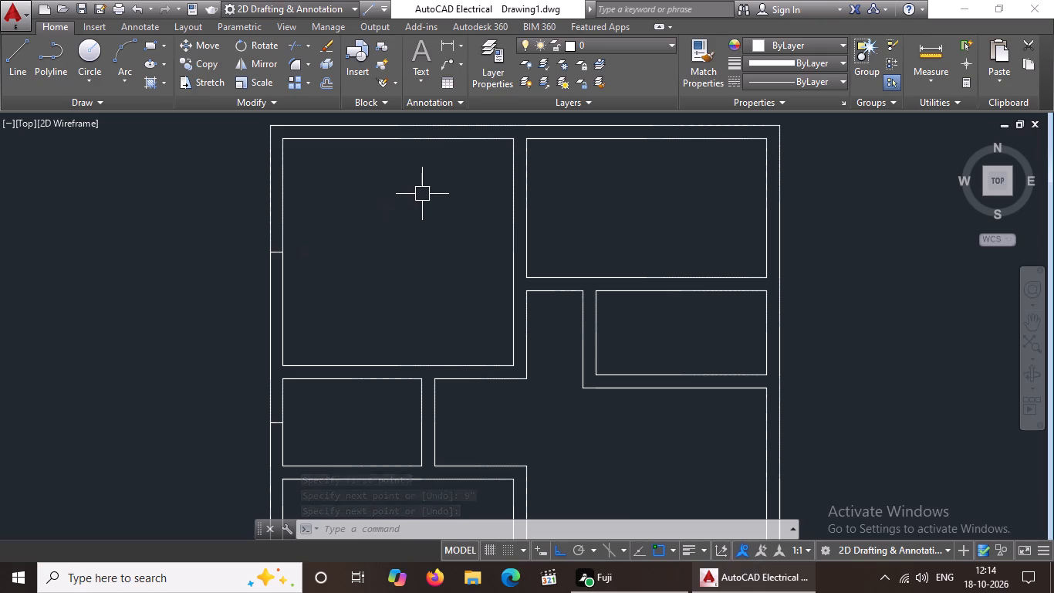
Draw a 9" line across the top wall of the upper-left room from the inner wall line's midpoint.
{"action": "middle_click_drag", "start_coordinate": [414, 213], "coordinate": [367, 330]}
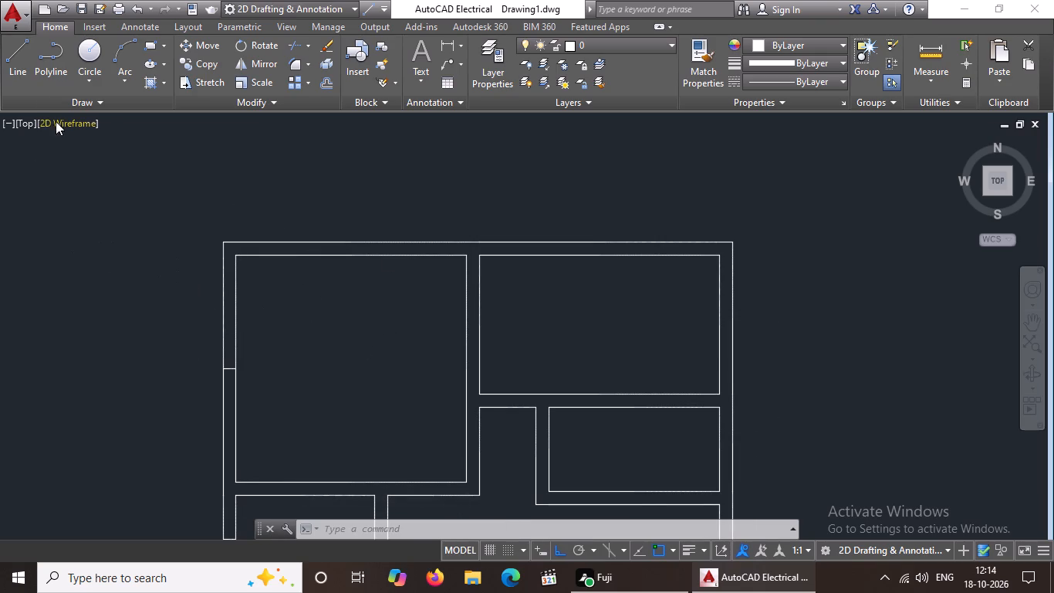
{"action": "left_click_drag", "start_coordinate": [22, 65], "coordinate": [38, 80]}
{"action": "left_click", "coordinate": [16, 67]}
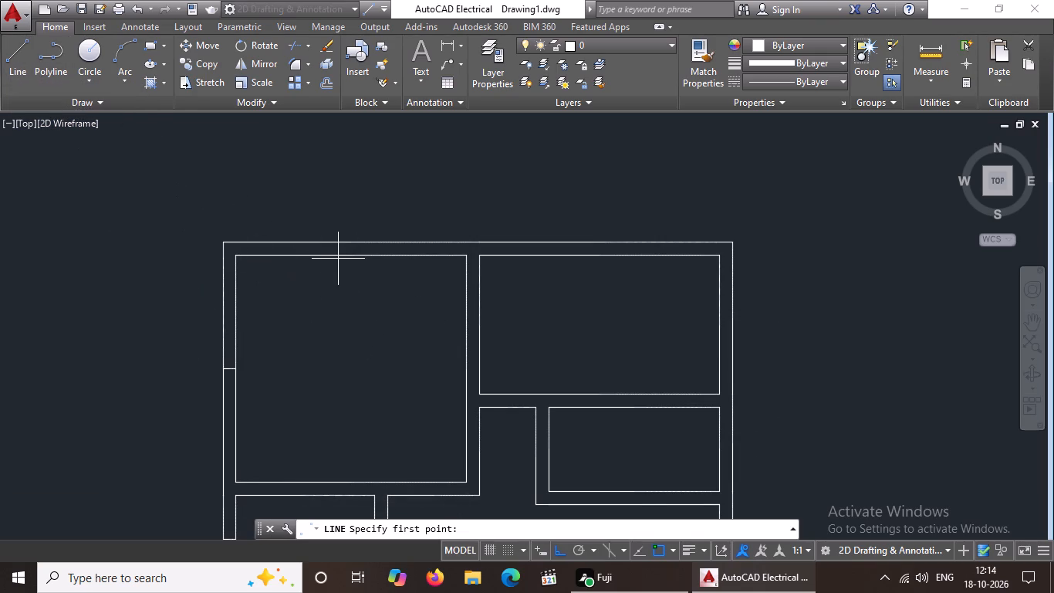
{"action": "left_click_drag", "start_coordinate": [352, 254], "coordinate": [352, 239]}
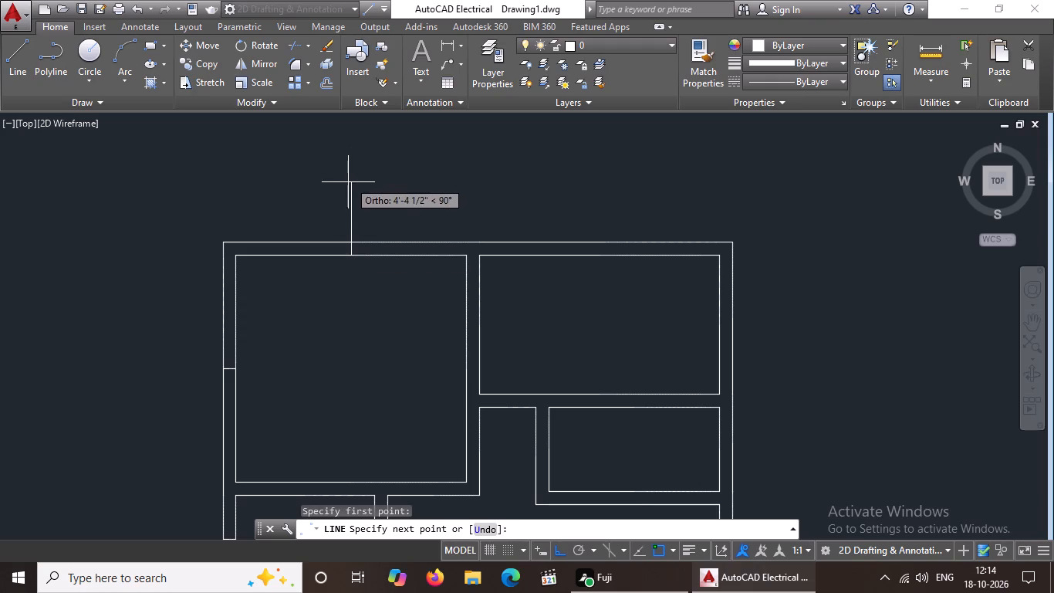
{"action": "key", "text": "9"}
{"action": "key", "text": "shift+quotedbl"}
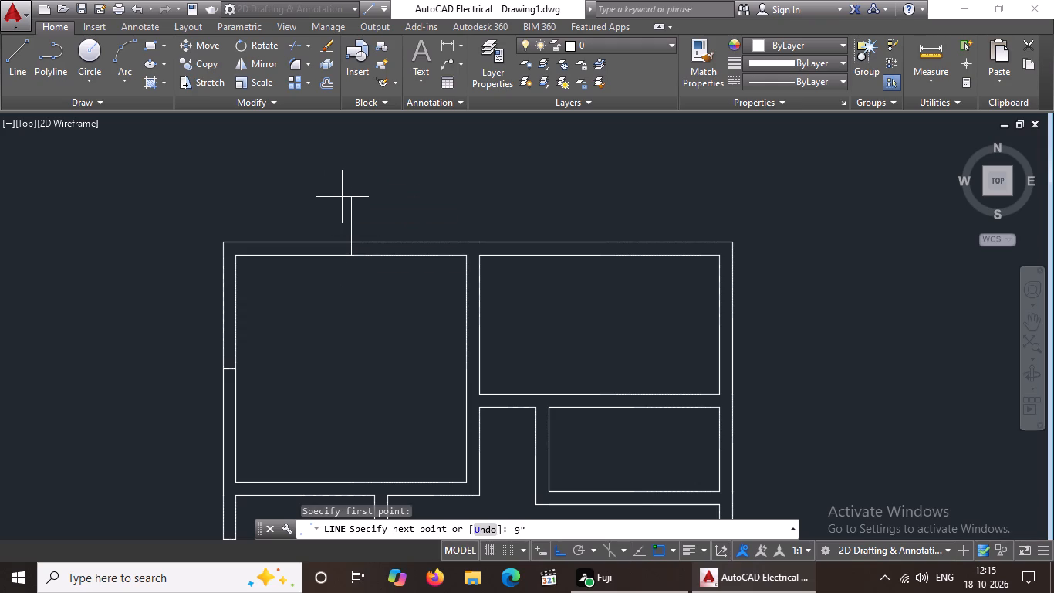
{"action": "key", "text": "Return"}
{"action": "key", "text": "Return"}
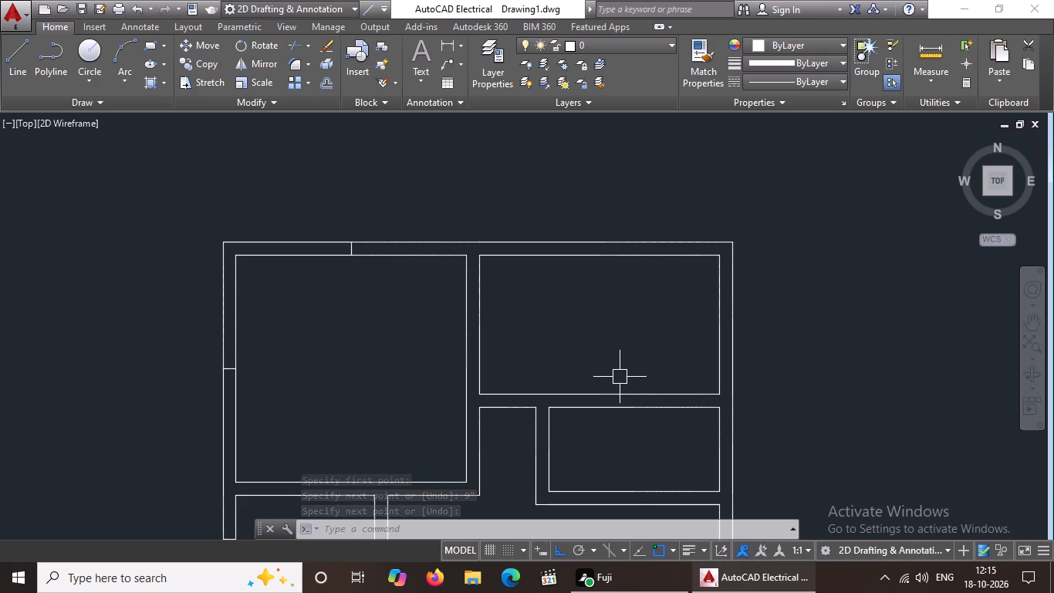
Draw a 9" line across the top wall of the upper-right room from the inner wall line's midpoint.
{"action": "left_click", "coordinate": [17, 50]}
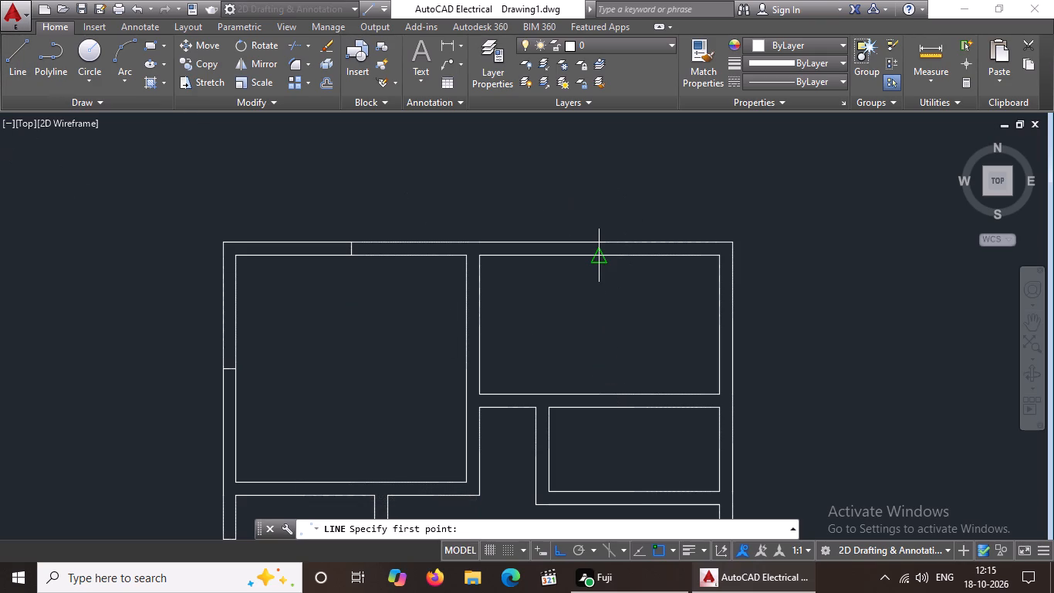
{"action": "left_click_drag", "start_coordinate": [595, 251], "coordinate": [595, 241]}
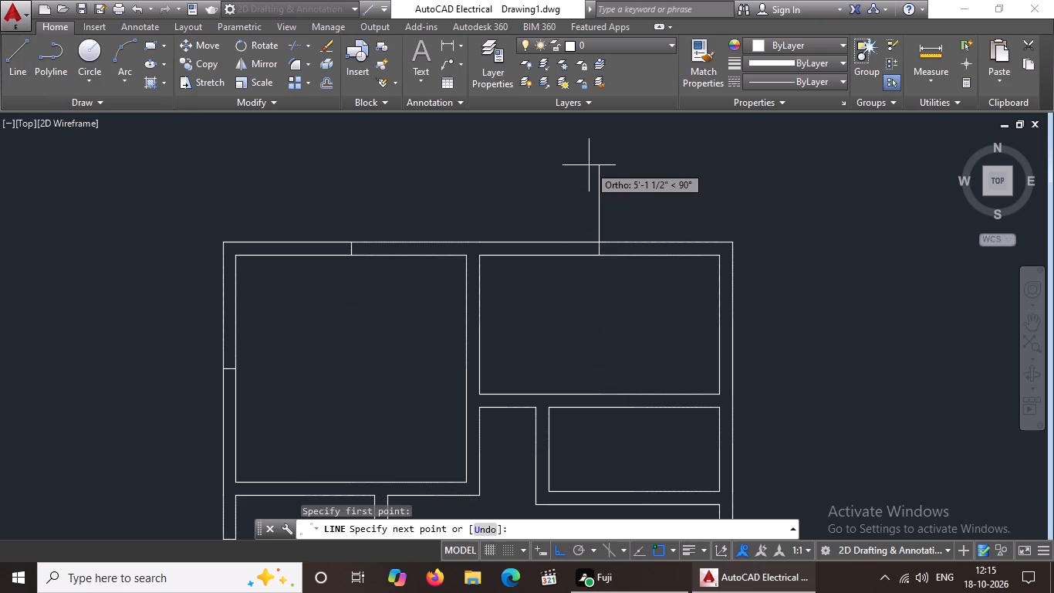
{"action": "key", "text": "9"}
{"action": "key", "text": "shift+quotedbl"}
{"action": "key", "text": "Return"}
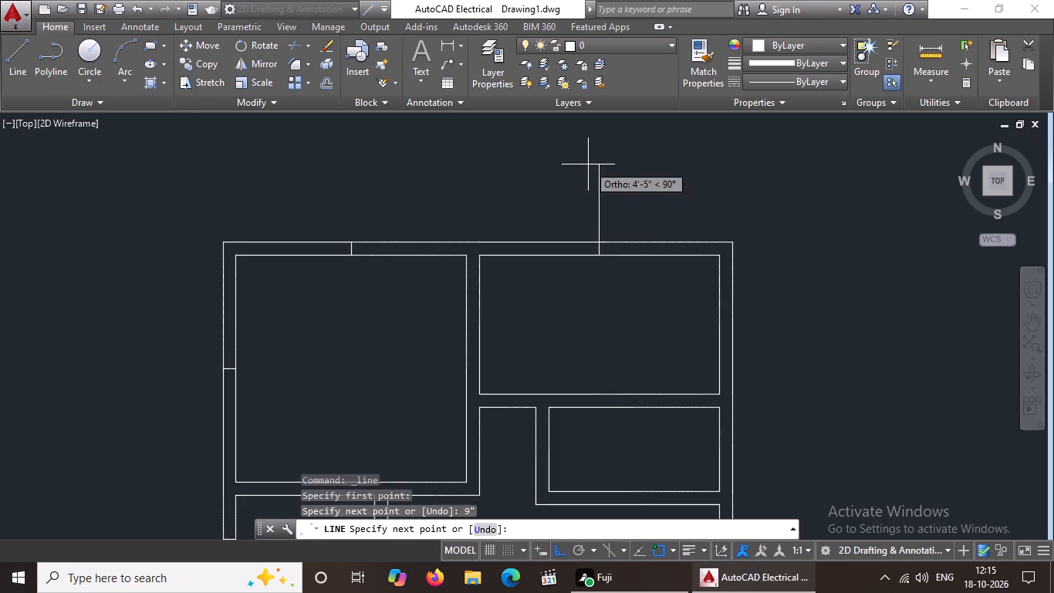
{"action": "key", "text": "Return"}
Draw a 9" line across the outer right wall of the upper-right room from the inner wall line's midpoint.
{"action": "scroll", "coordinate": [588, 164], "scroll_direction": "down", "scroll_amount": 1}
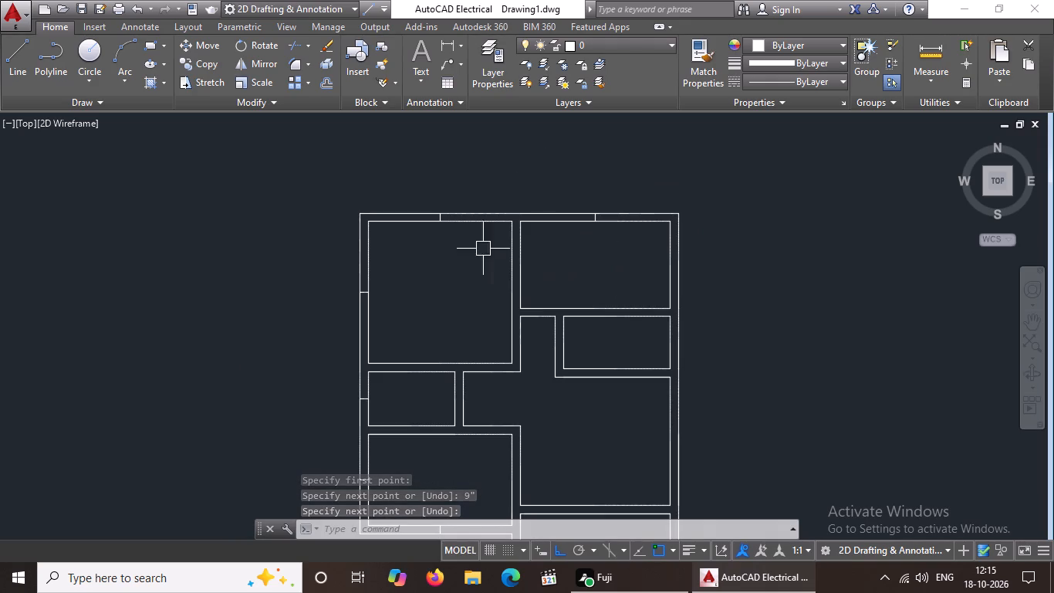
{"action": "left_click", "coordinate": [31, 68]}
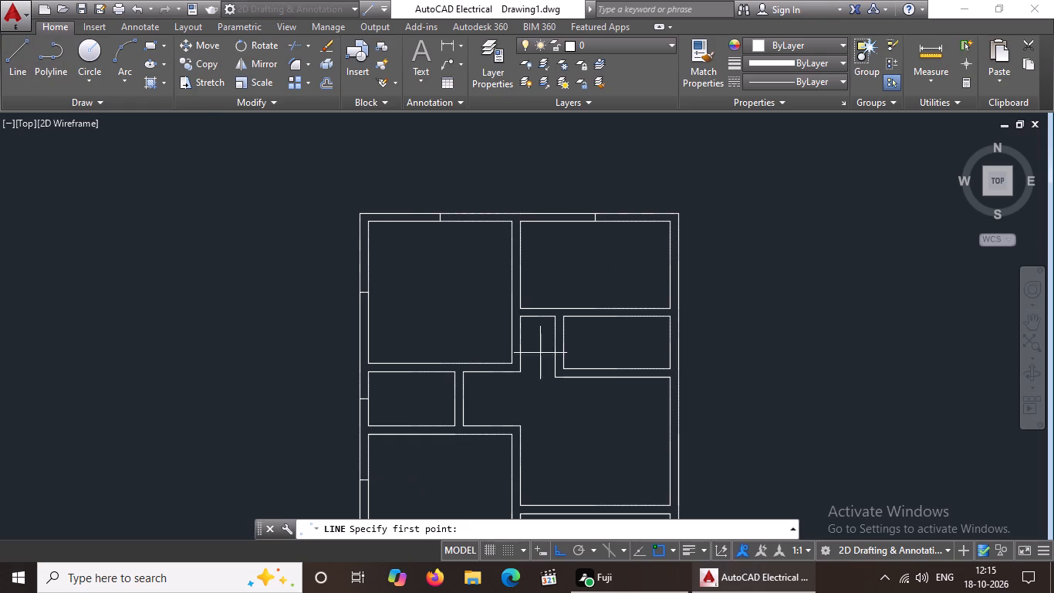
{"action": "left_click", "coordinate": [673, 261]}
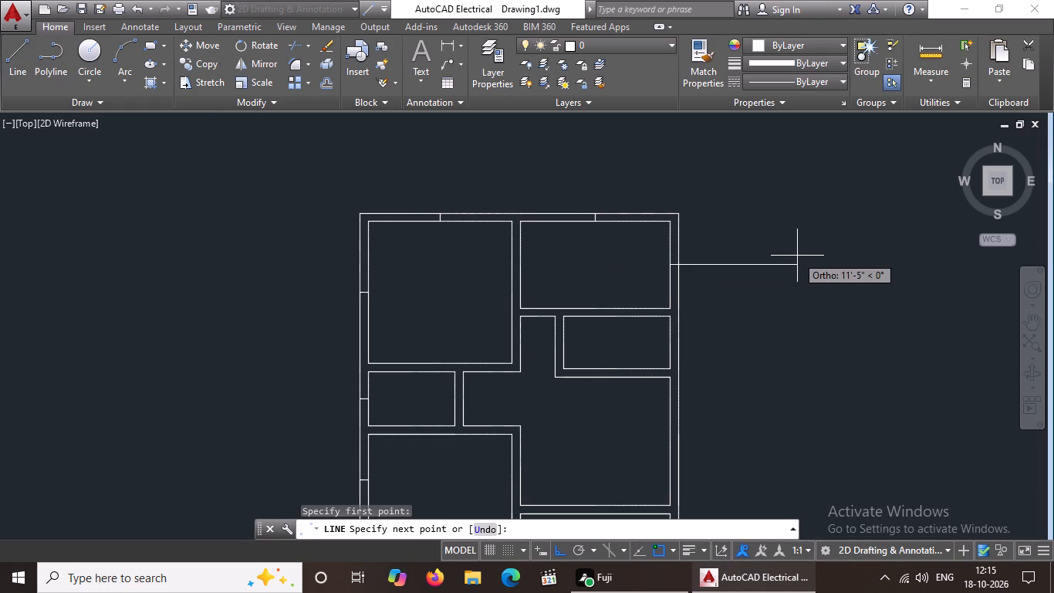
{"action": "type", "text": "9\""}
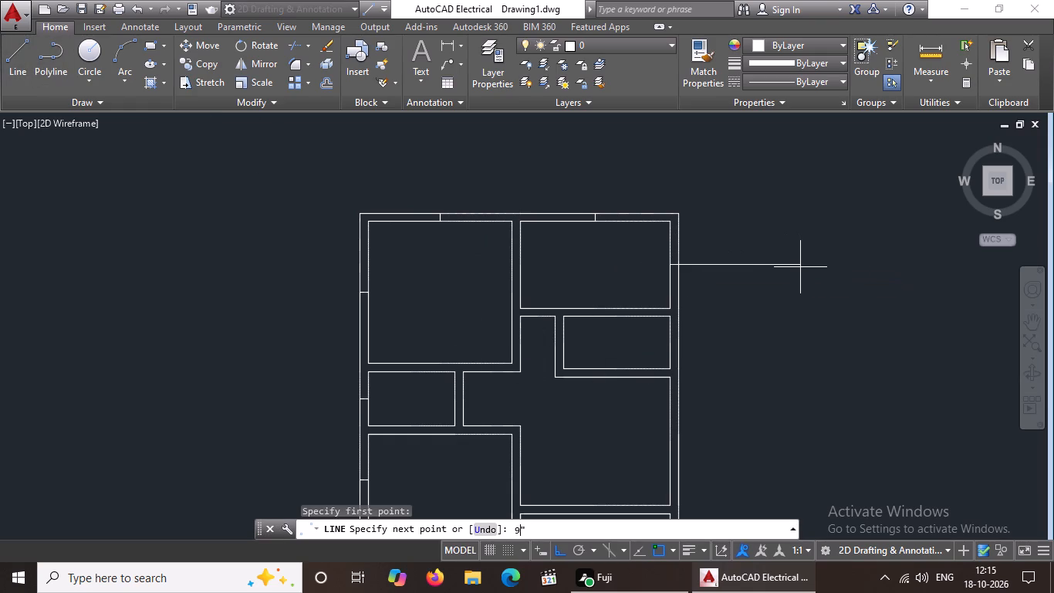
{"action": "key", "text": "Return"}
{"action": "key", "text": "Return"}
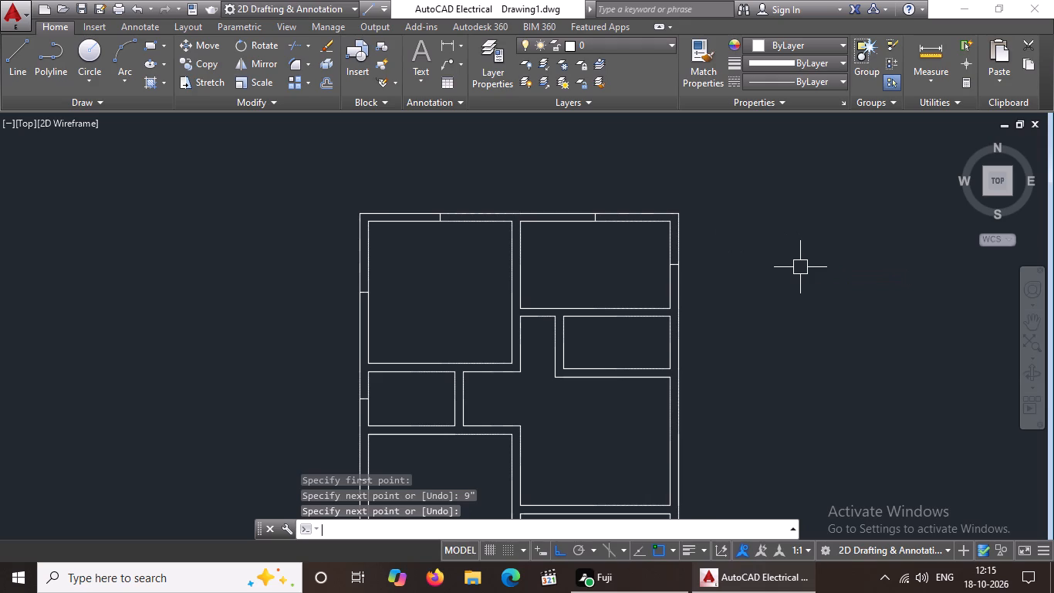
Draw a 9" line across the outer right wall of the small room below the upper-right room, from the inner wall line's midpoint.
{"action": "scroll", "coordinate": [801, 267], "scroll_direction": "down", "scroll_amount": 3}
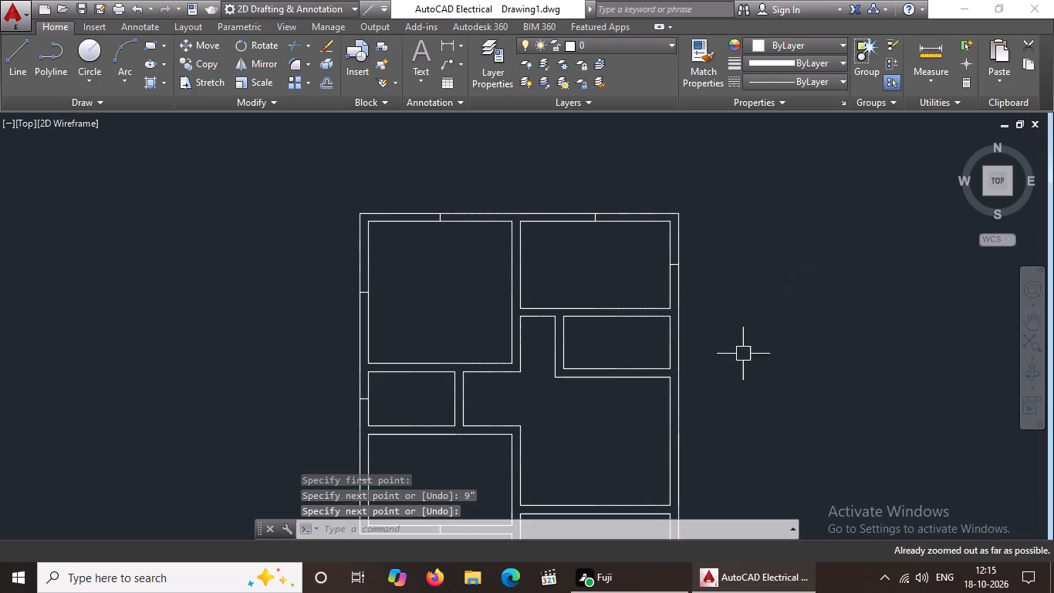
{"action": "middle_click_drag", "start_coordinate": [737, 365], "coordinate": [735, 225]}
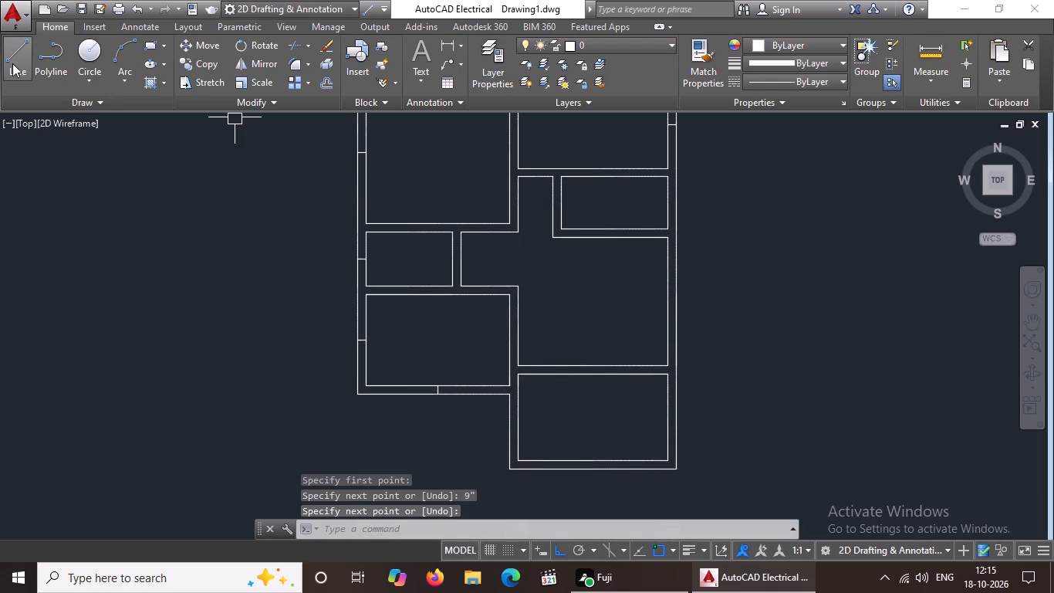
{"action": "left_click", "coordinate": [13, 63]}
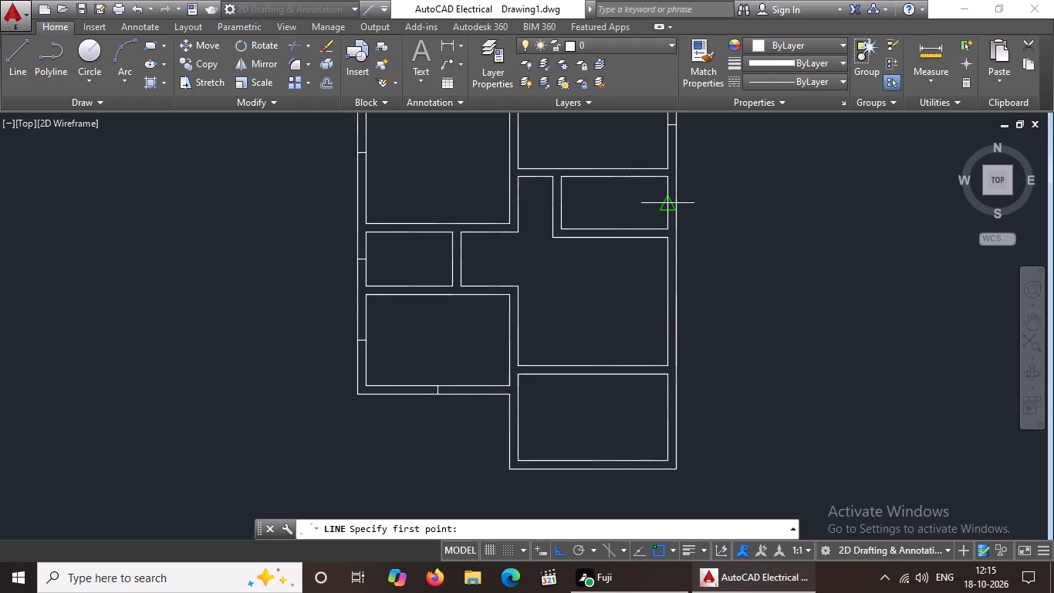
{"action": "scroll", "coordinate": [667, 204], "scroll_direction": "up", "scroll_amount": 2}
{"action": "left_click_drag", "start_coordinate": [667, 204], "coordinate": [679, 202]}
{"action": "type", "text": "9\""}
{"action": "key", "text": "Return"}
{"action": "key", "text": "Return"}
{"action": "scroll", "coordinate": [734, 199], "scroll_direction": "down", "scroll_amount": 1}
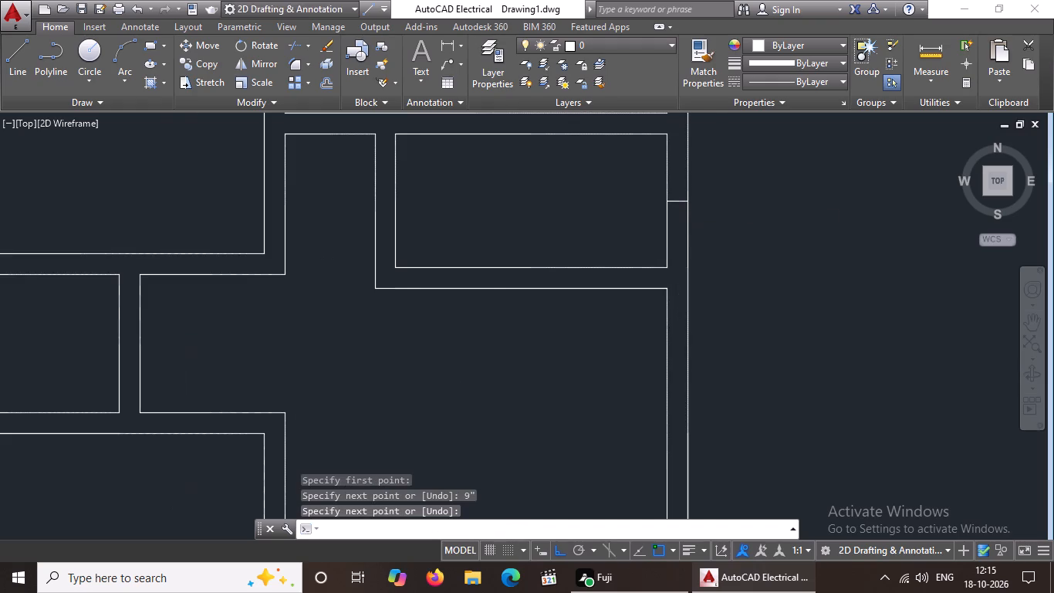
{"action": "scroll", "coordinate": [734, 199], "scroll_direction": "down", "scroll_amount": 2}
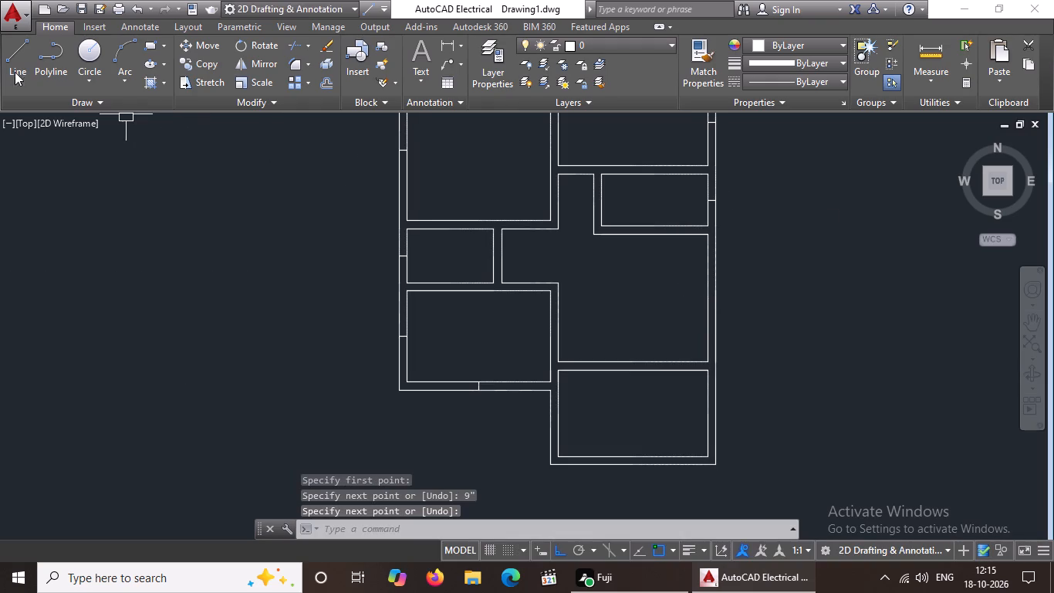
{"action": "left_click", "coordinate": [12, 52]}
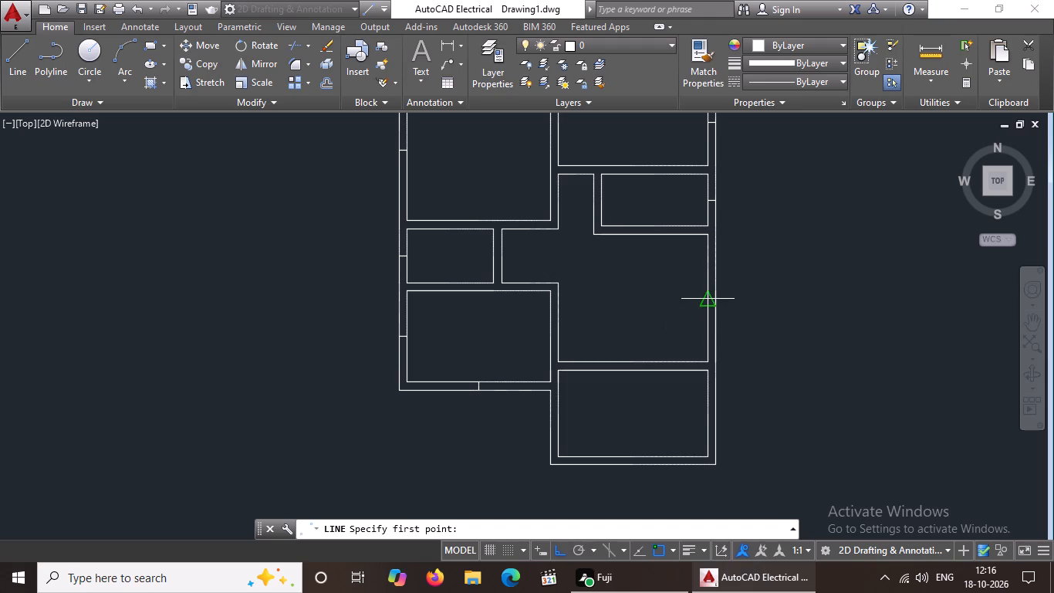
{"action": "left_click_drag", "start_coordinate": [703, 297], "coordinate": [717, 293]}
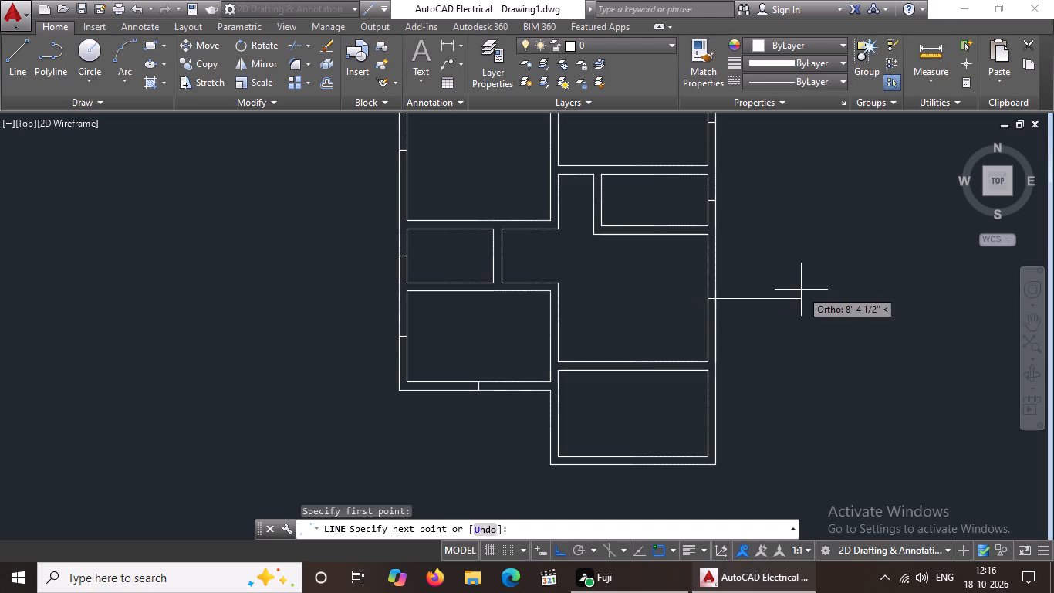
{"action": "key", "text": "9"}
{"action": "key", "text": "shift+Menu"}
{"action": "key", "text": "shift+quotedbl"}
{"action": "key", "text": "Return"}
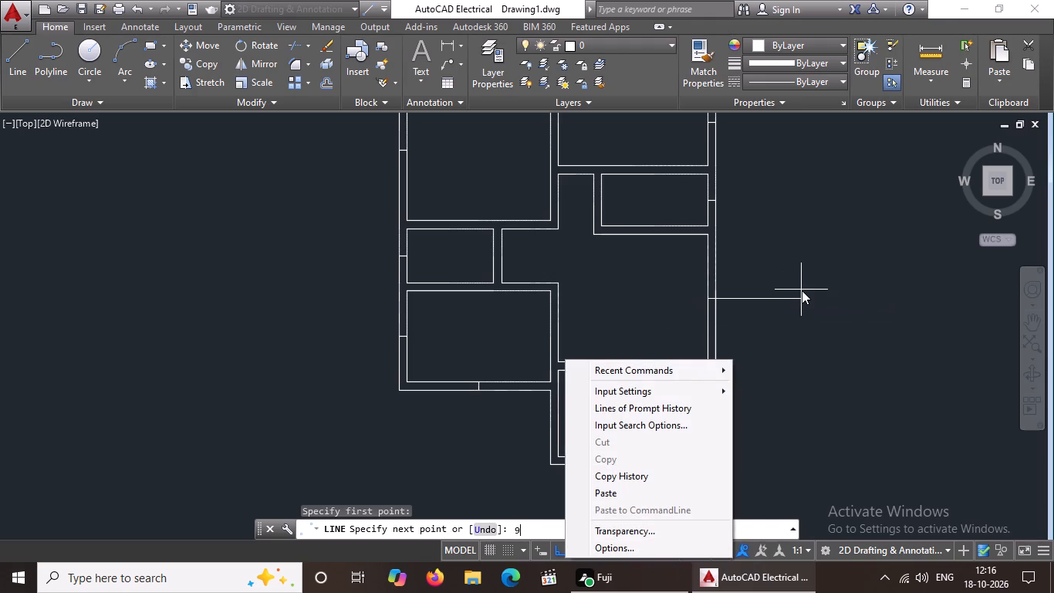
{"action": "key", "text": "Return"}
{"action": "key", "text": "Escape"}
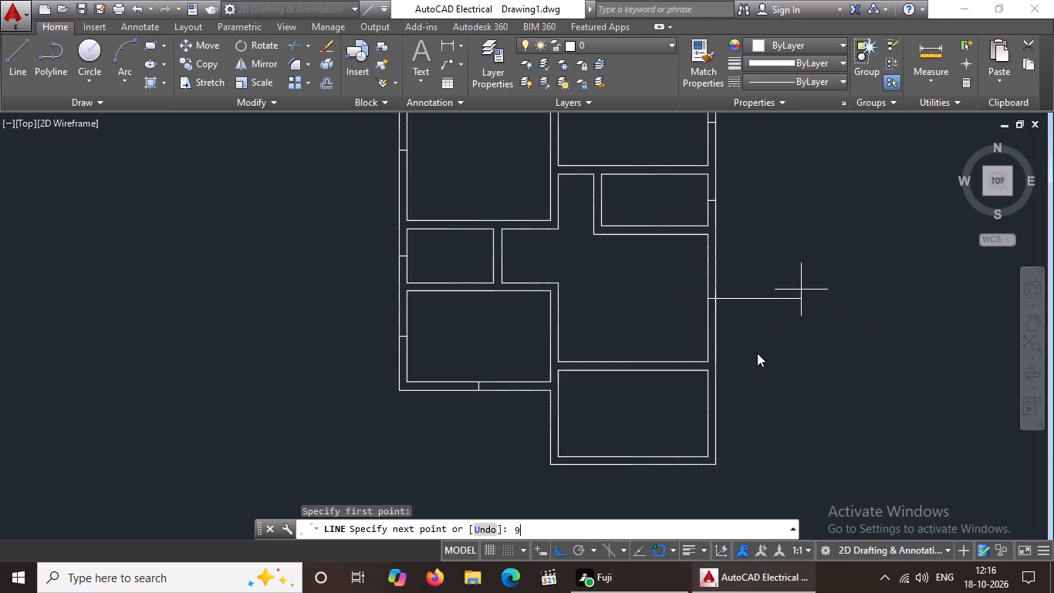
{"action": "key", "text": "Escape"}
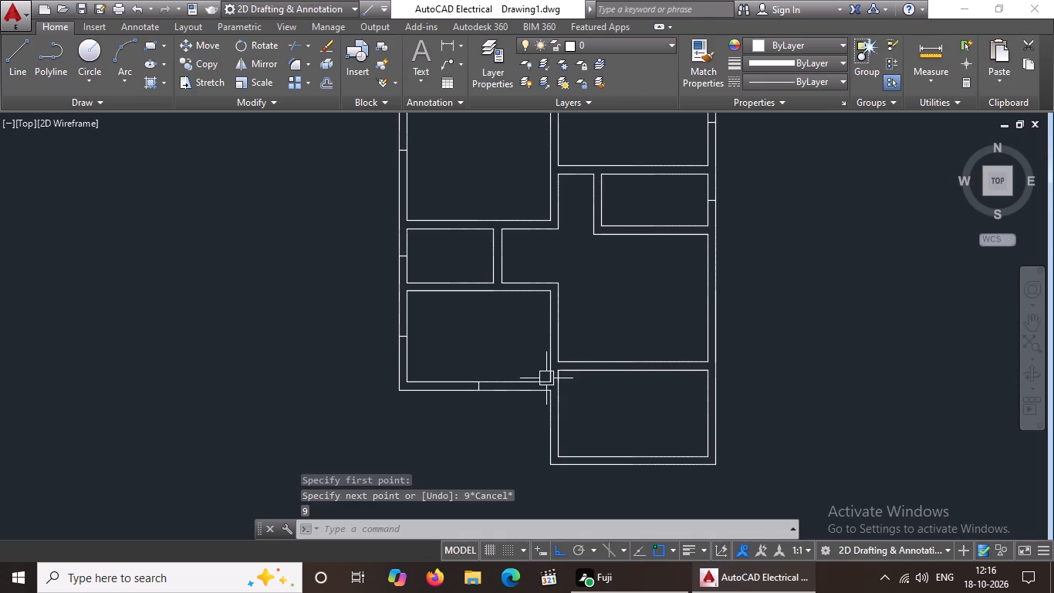
Draw a line across the outer right wall of the large central room from the inner wall line's midpoint.
{"action": "left_click", "coordinate": [26, 66]}
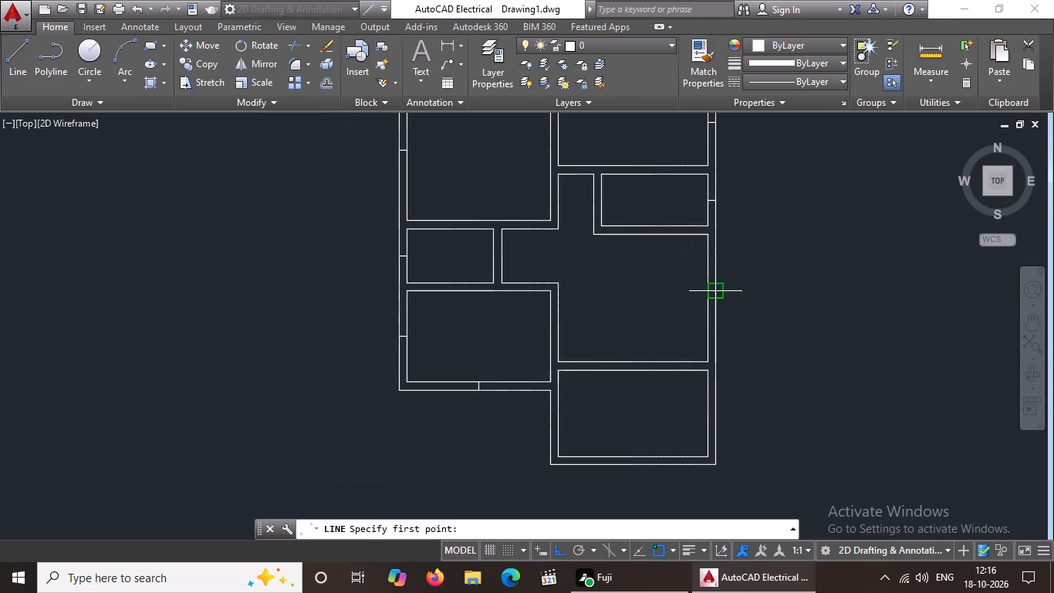
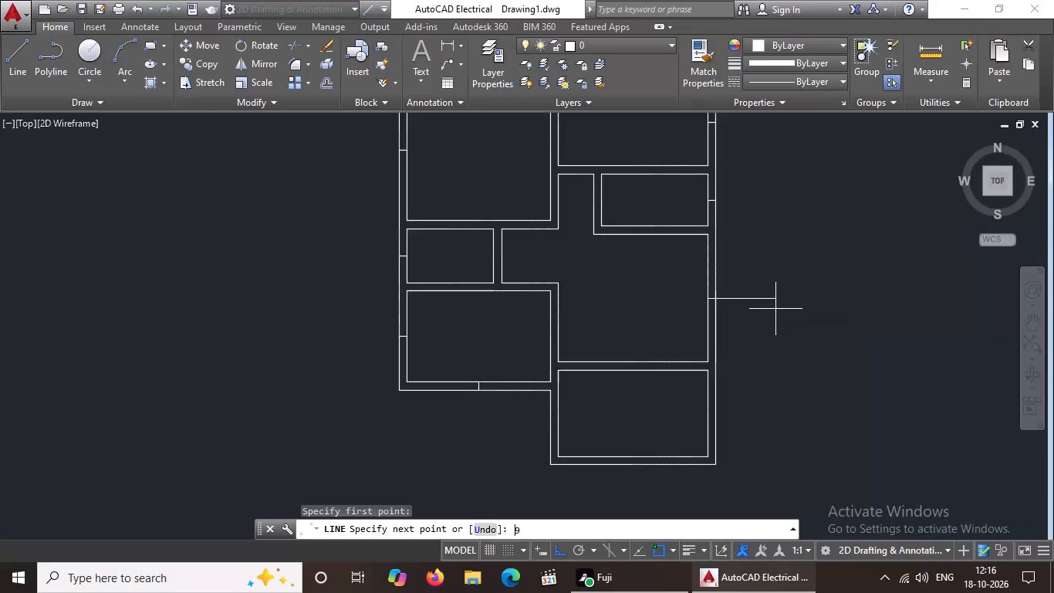
Finish the line across the outer right wall of the large central room at a length of 9".
{"action": "key", "text": "shift+quotedbl"}
{"action": "key", "text": "Return"}
{"action": "key", "text": "Return"}
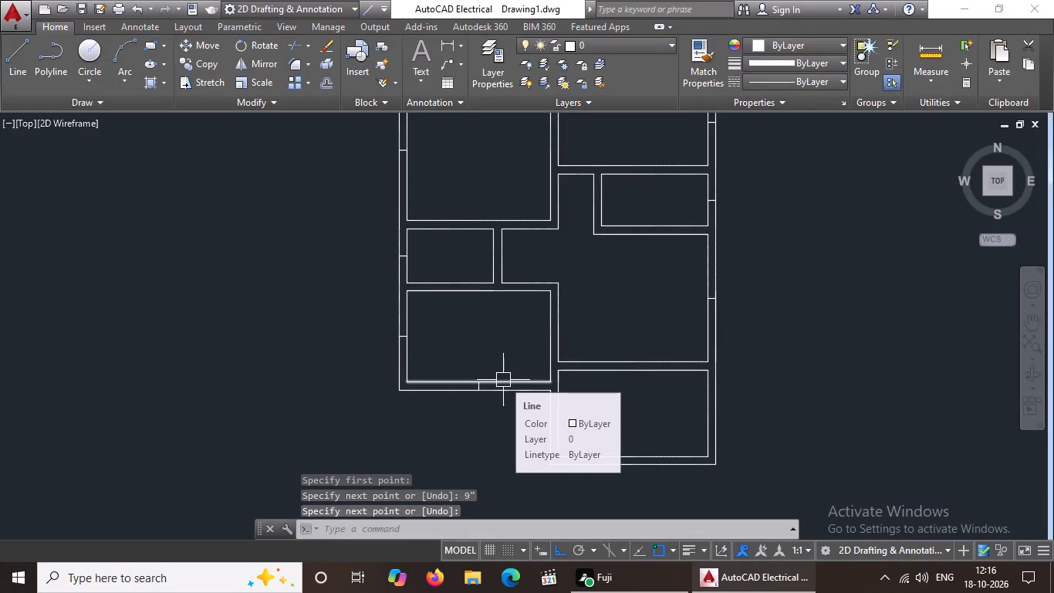
Draw a 9" line down across the wall between the large central room and the lower-right room, at its left end.
{"action": "left_click", "coordinate": [15, 58]}
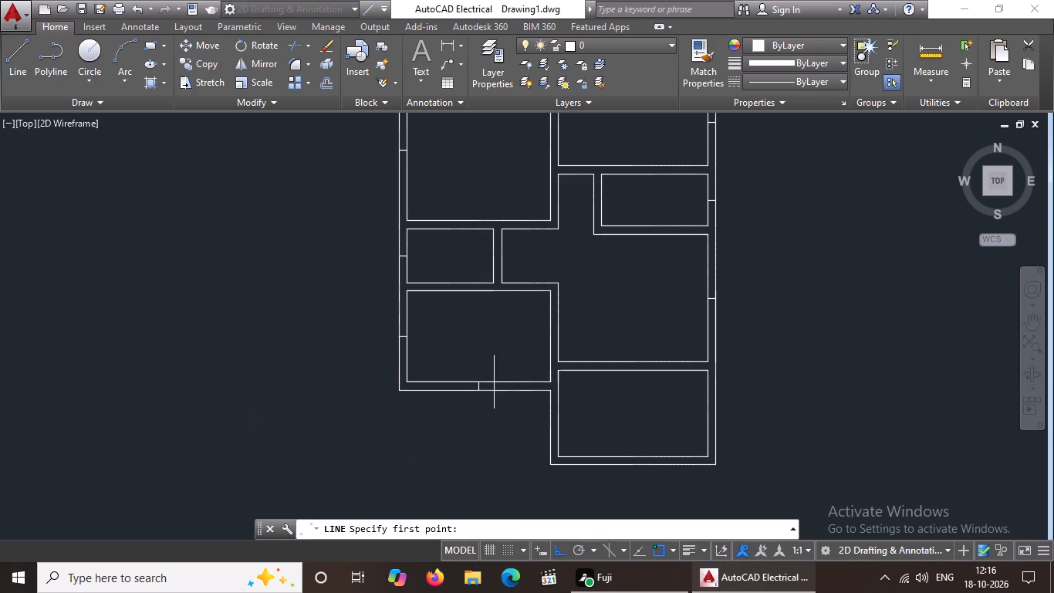
{"action": "scroll", "coordinate": [584, 364], "scroll_direction": "up", "scroll_amount": 2}
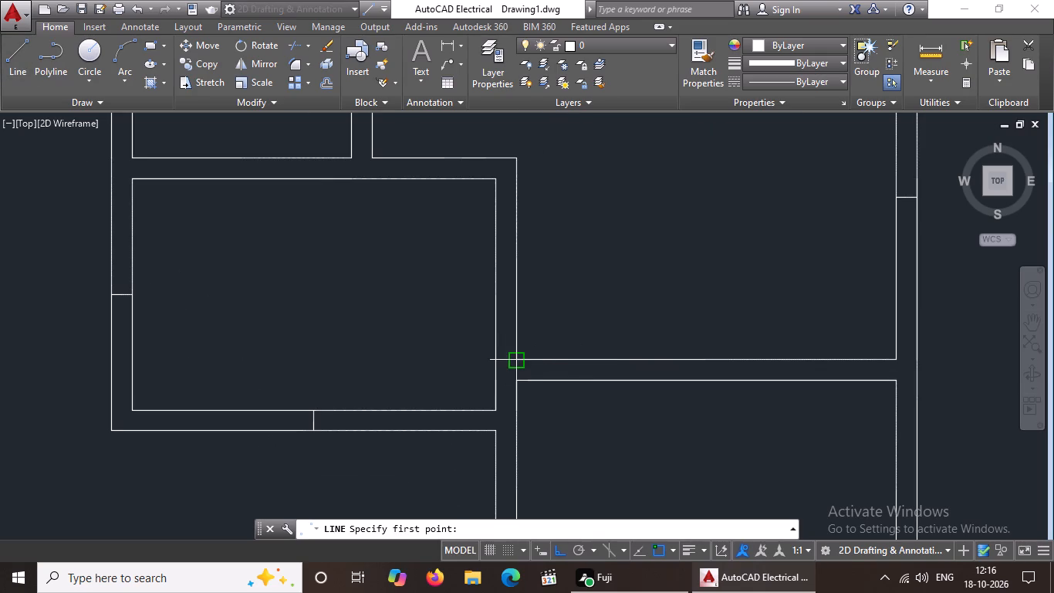
{"action": "left_click", "coordinate": [517, 359]}
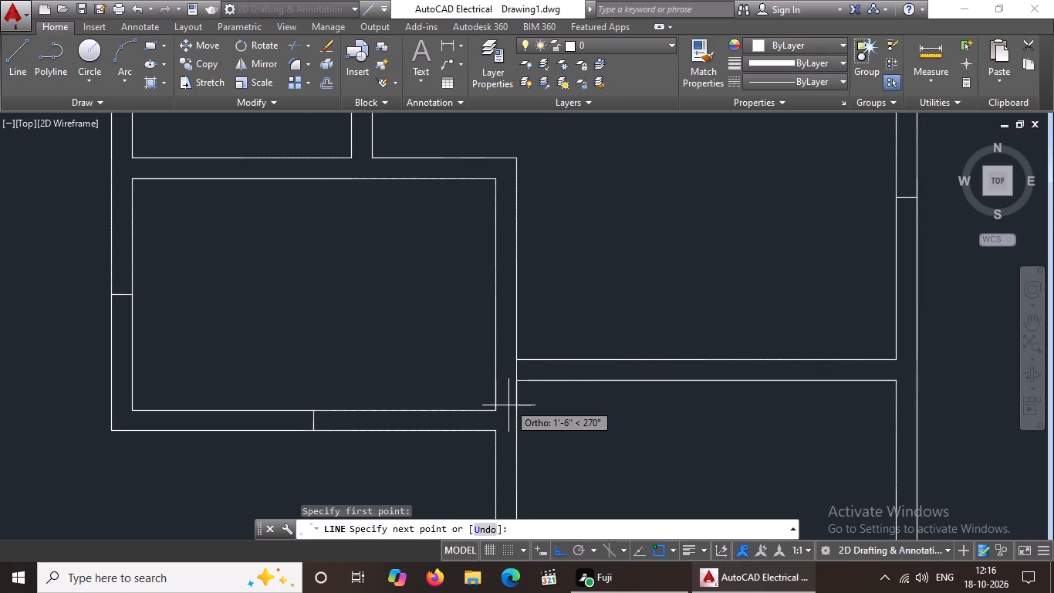
{"action": "type", "text": "9\""}
{"action": "key", "text": "Return"}
{"action": "key", "text": "Return"}
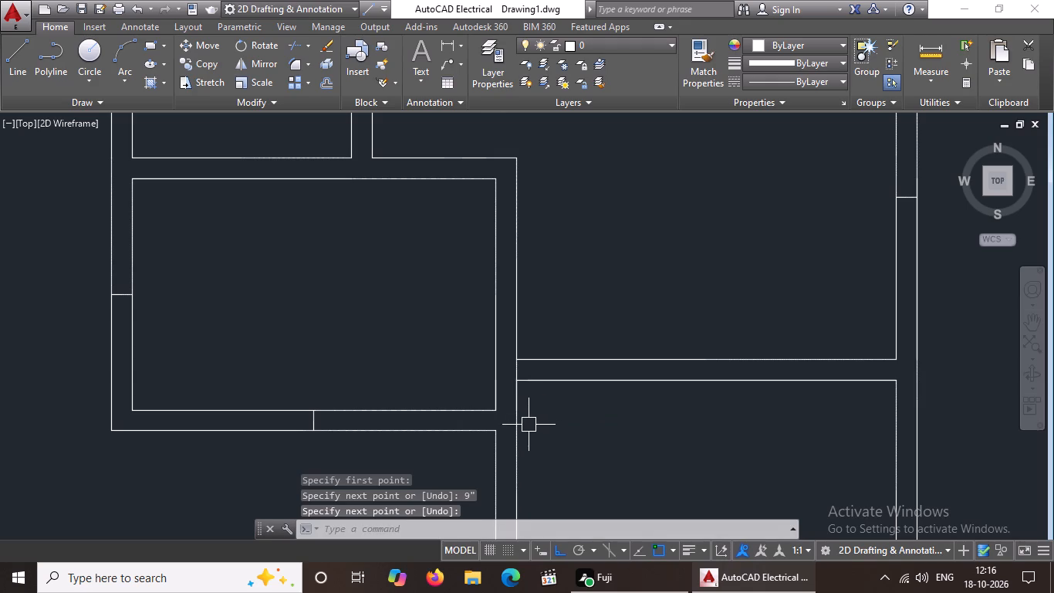
Offset that 9" line 4' to the right within the same wall to mark an opening.
{"action": "scroll", "coordinate": [519, 415], "scroll_direction": "up", "scroll_amount": 1}
{"action": "left_click", "coordinate": [499, 320]}
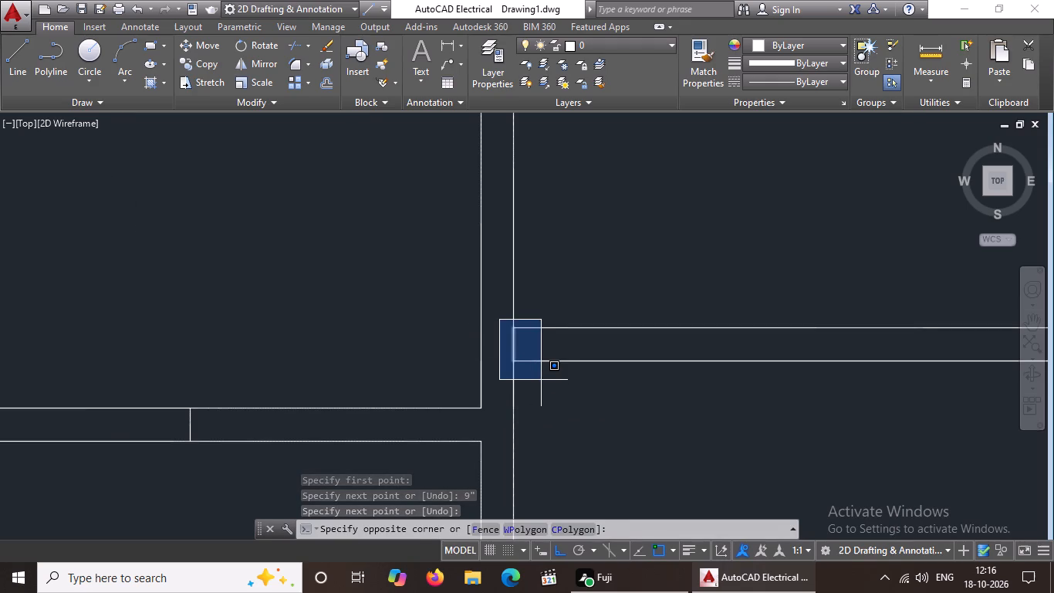
{"action": "left_click", "coordinate": [542, 379]}
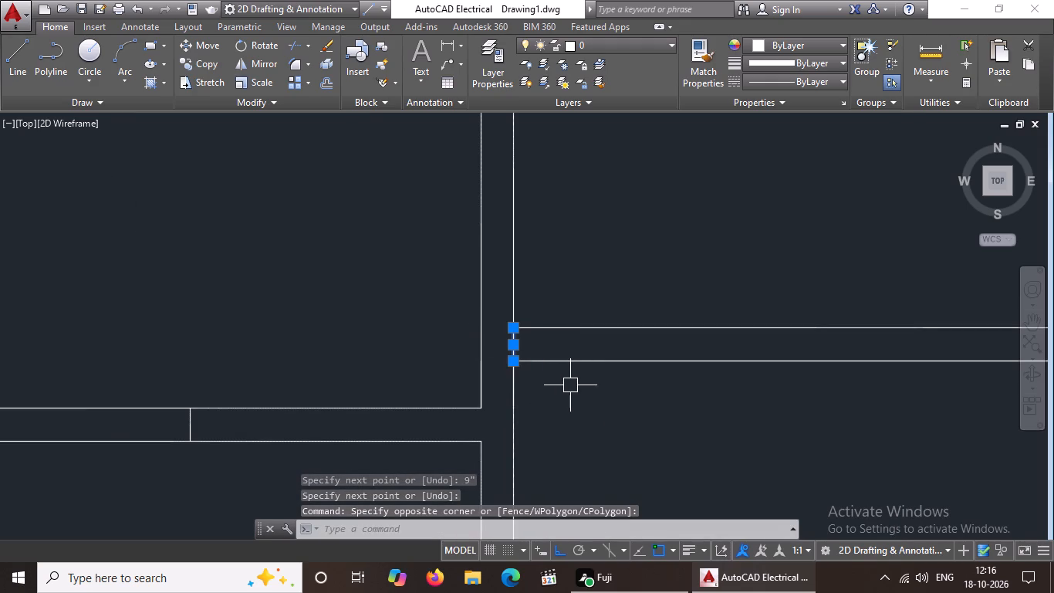
{"action": "key", "text": "o"}
{"action": "key", "text": "Return"}
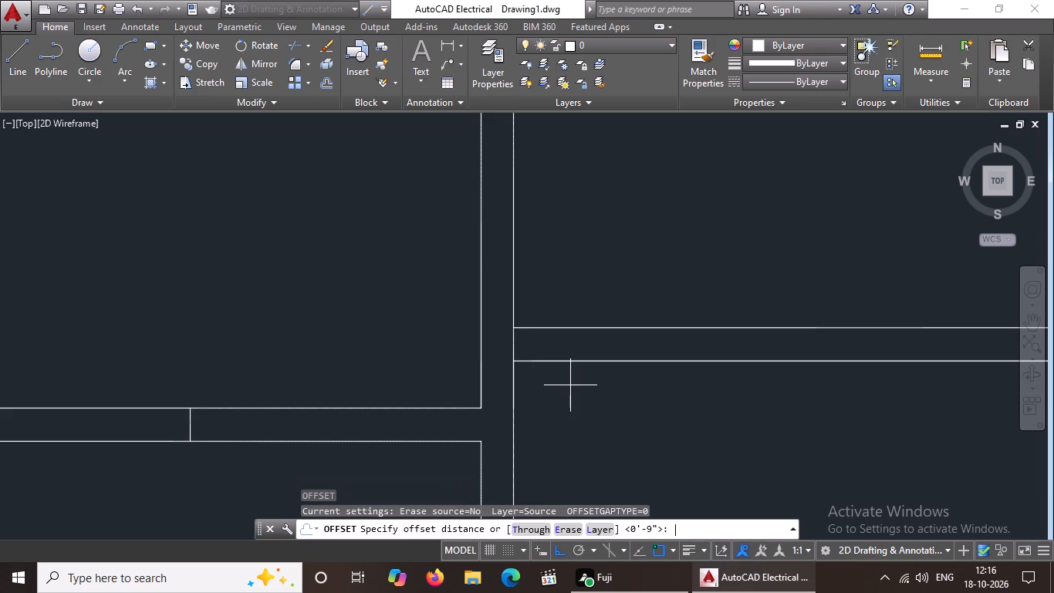
{"action": "type", "text": "4'"}
{"action": "key", "text": "Return"}
{"action": "left_click", "coordinate": [684, 415]}
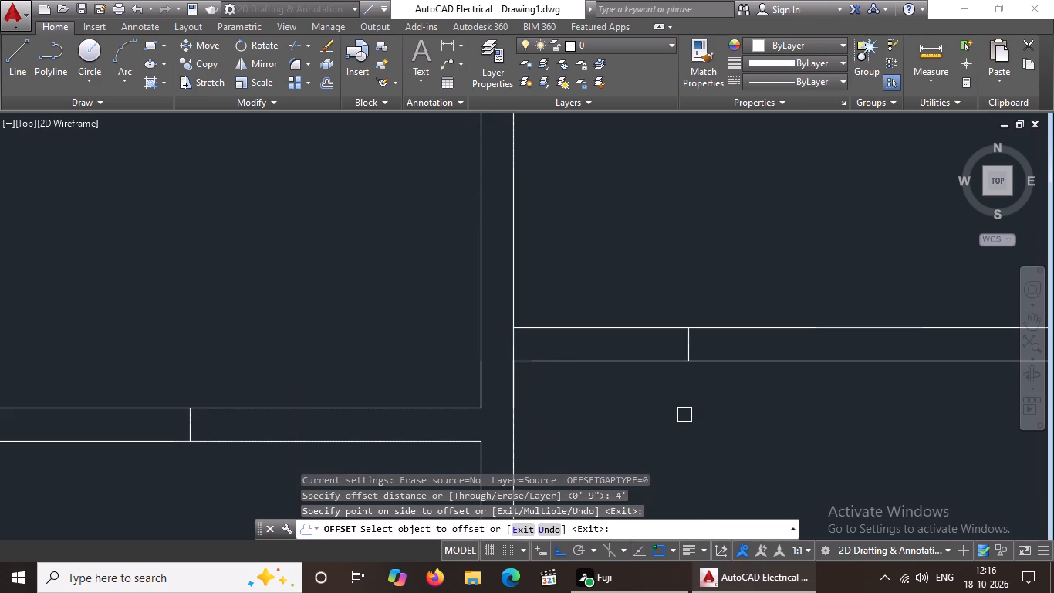
{"action": "scroll", "coordinate": [695, 411], "scroll_direction": "down", "scroll_amount": 3}
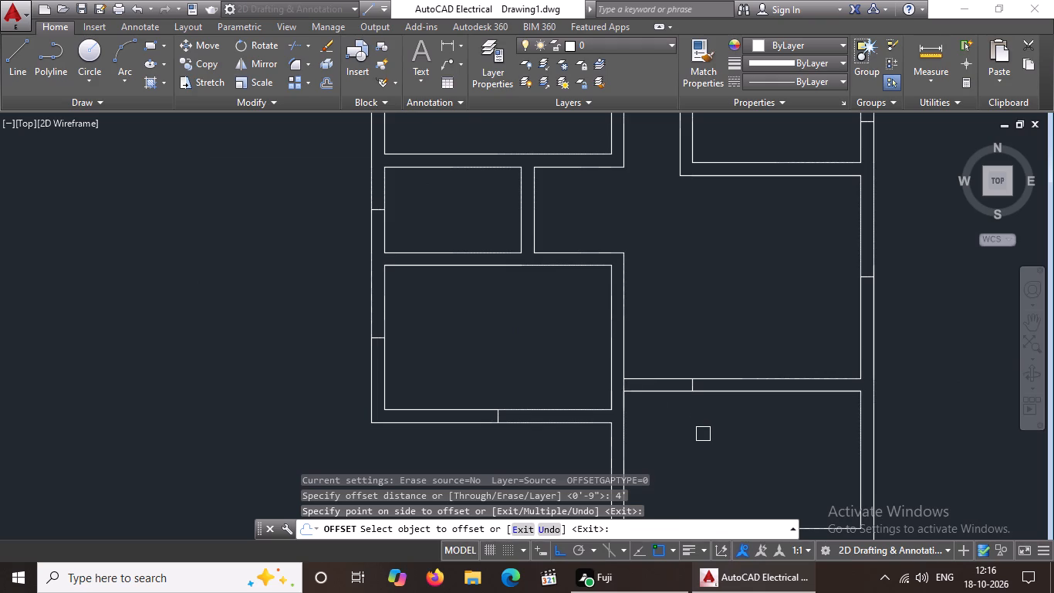
{"action": "key", "text": "Escape"}
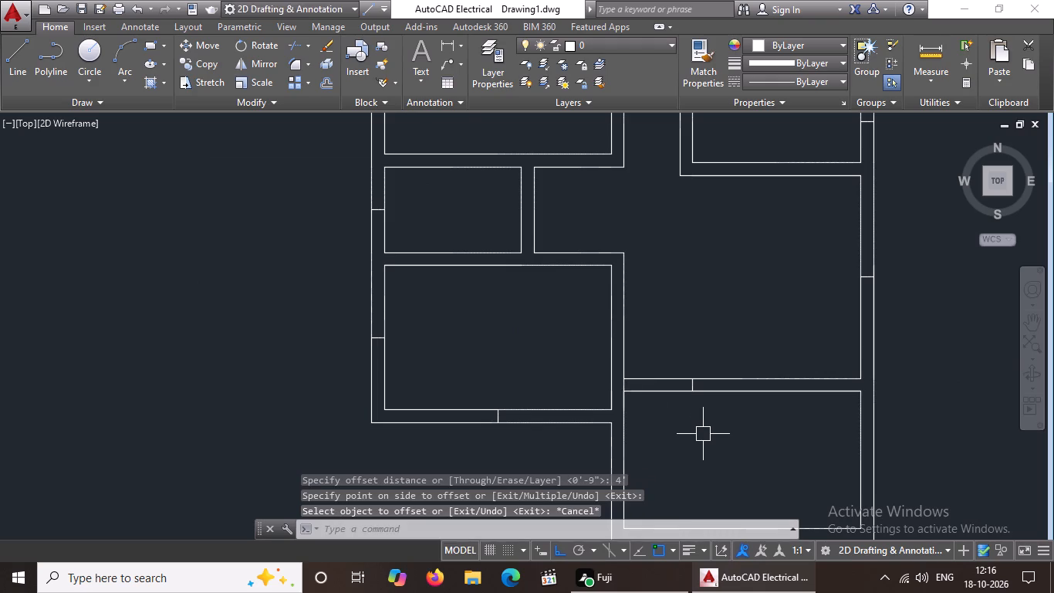
Copy the pair of opening lines, with Ortho off, into the empty floor area of the large central room.
{"action": "middle_click_drag", "start_coordinate": [653, 448], "coordinate": [608, 346]}
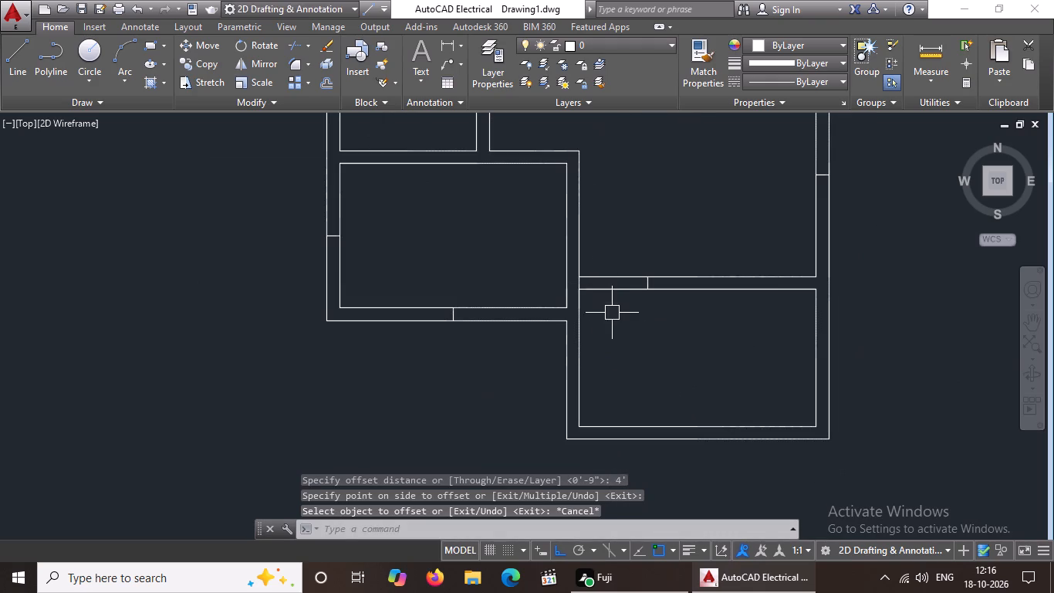
{"action": "scroll", "coordinate": [617, 322], "scroll_direction": "up", "scroll_amount": 1}
{"action": "middle_click_drag", "start_coordinate": [617, 322], "coordinate": [593, 446]}
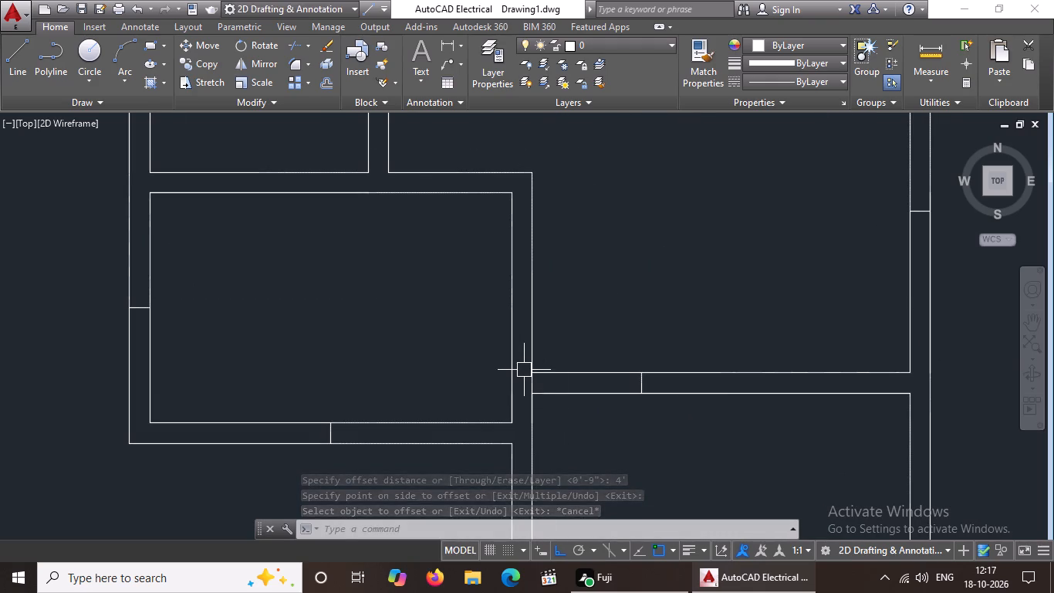
{"action": "key", "text": "Escape"}
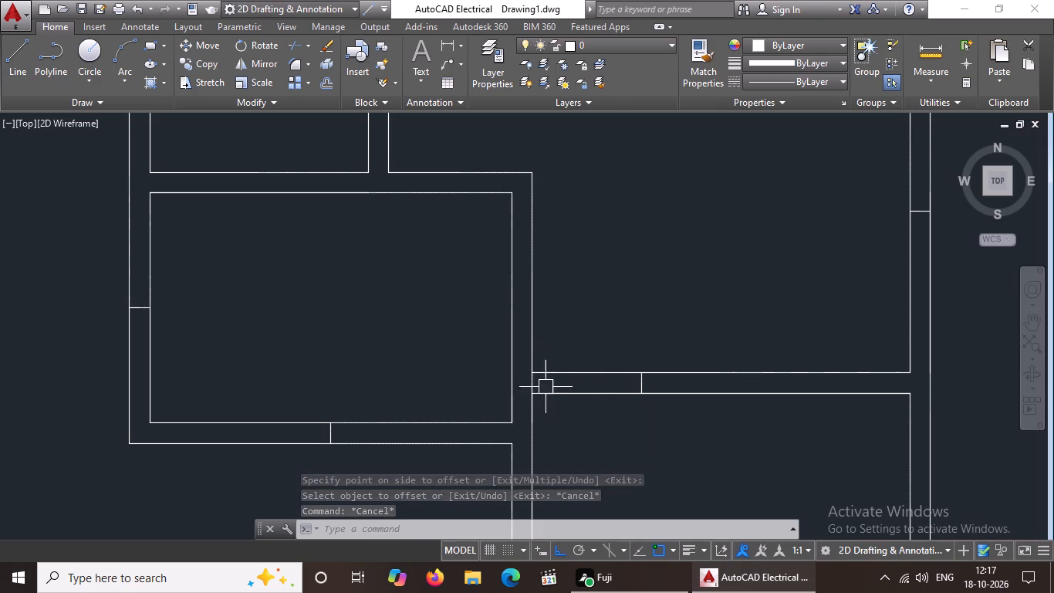
{"action": "scroll", "coordinate": [579, 397], "scroll_direction": "up", "scroll_amount": 2}
{"action": "left_click", "coordinate": [435, 312]}
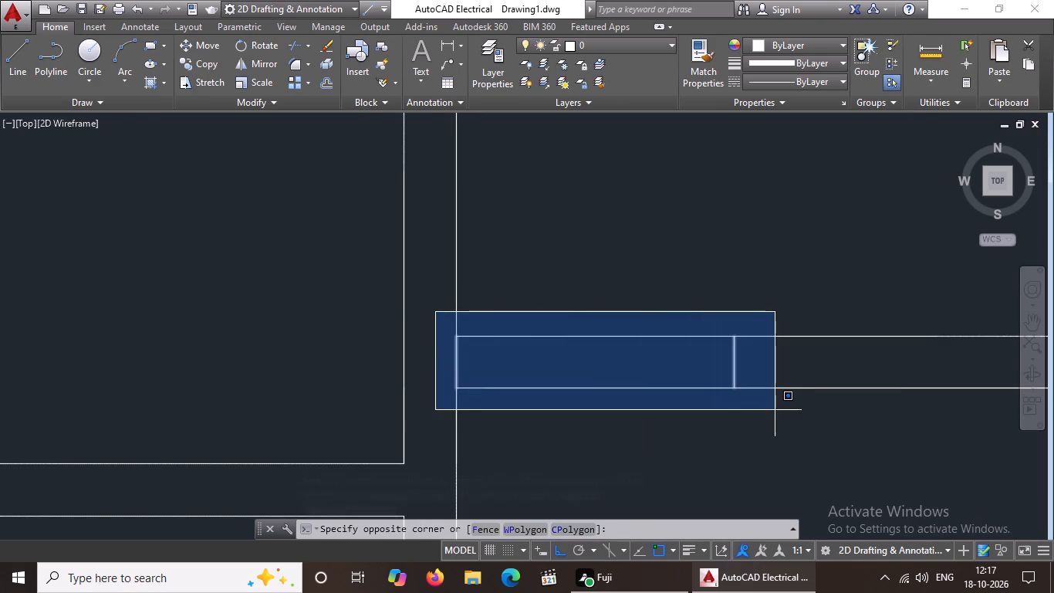
{"action": "left_click", "coordinate": [775, 410]}
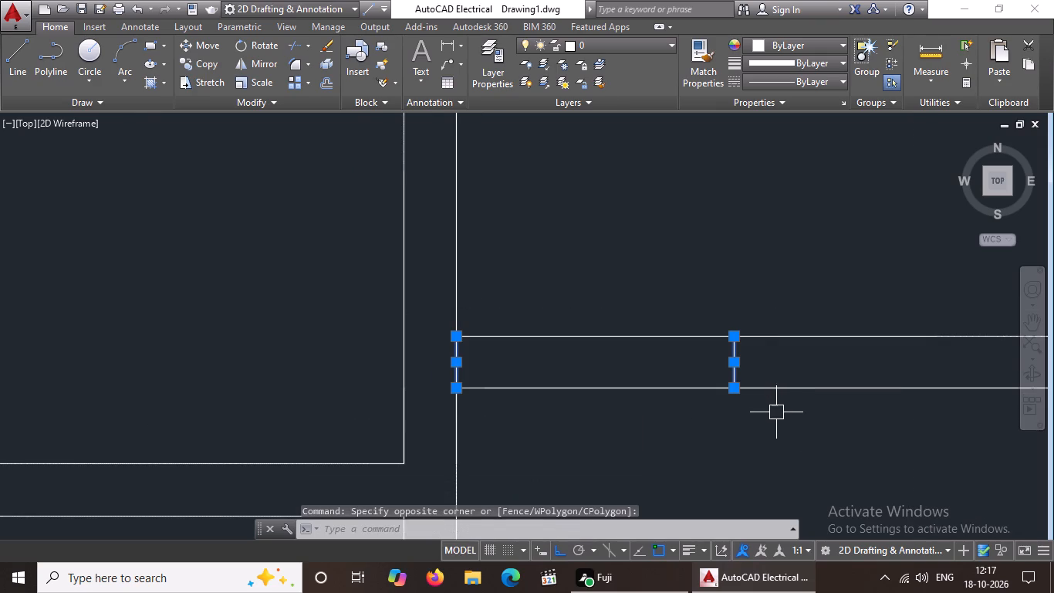
{"action": "left_click", "coordinate": [193, 64]}
{"action": "scroll", "coordinate": [465, 354], "scroll_direction": "down", "scroll_amount": 3}
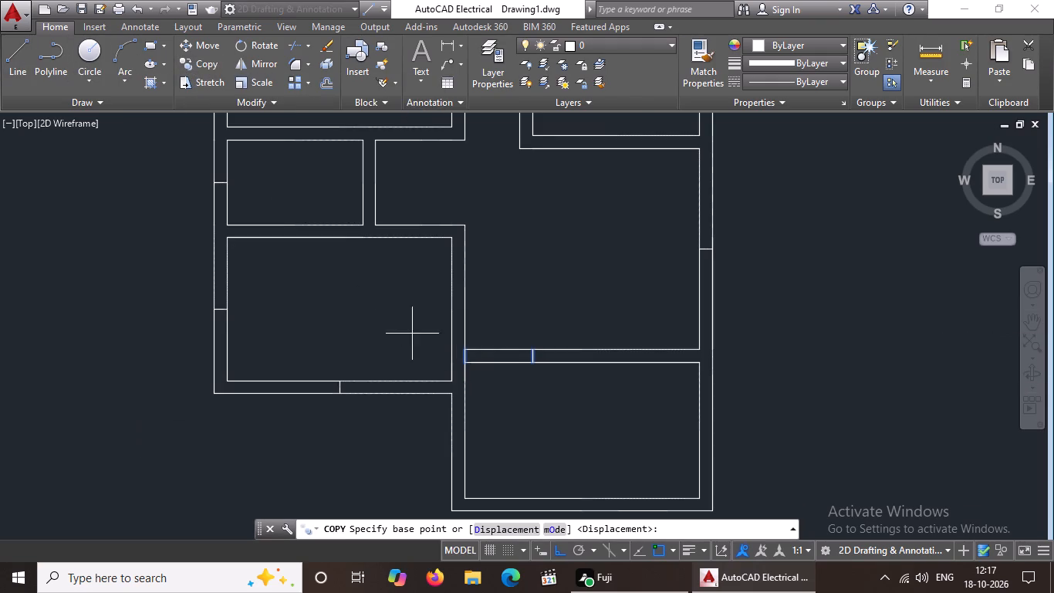
{"action": "left_click", "coordinate": [502, 356]}
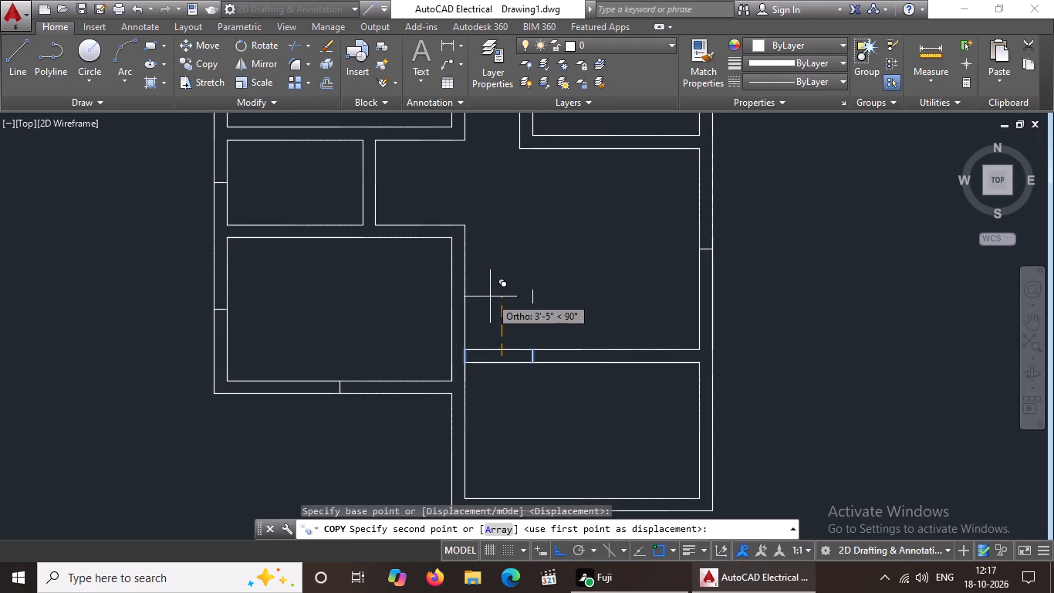
{"action": "left_click", "coordinate": [558, 548]}
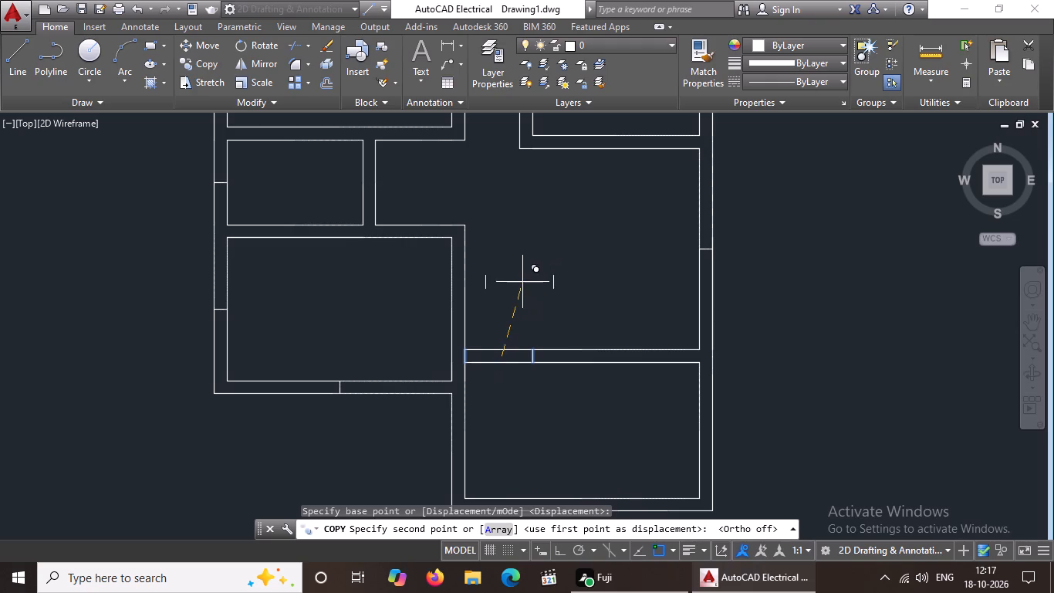
{"action": "left_click", "coordinate": [519, 281]}
{"action": "key", "text": "Escape"}
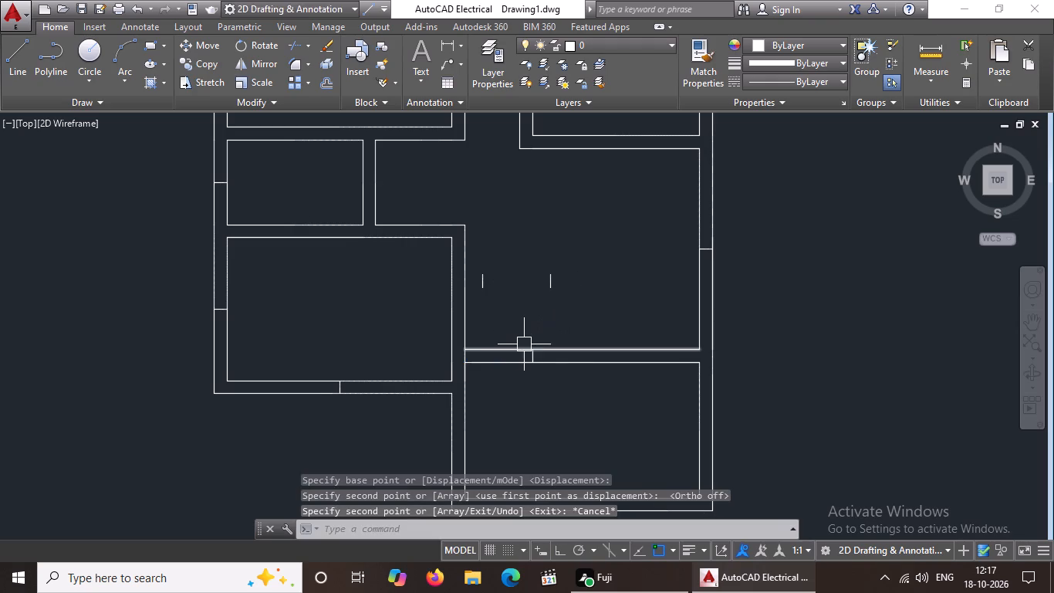
With Ortho on, rotate the copied pair of opening lines a quarter turn clockwise.
{"action": "left_click", "coordinate": [475, 262]}
{"action": "left_click", "coordinate": [586, 305]}
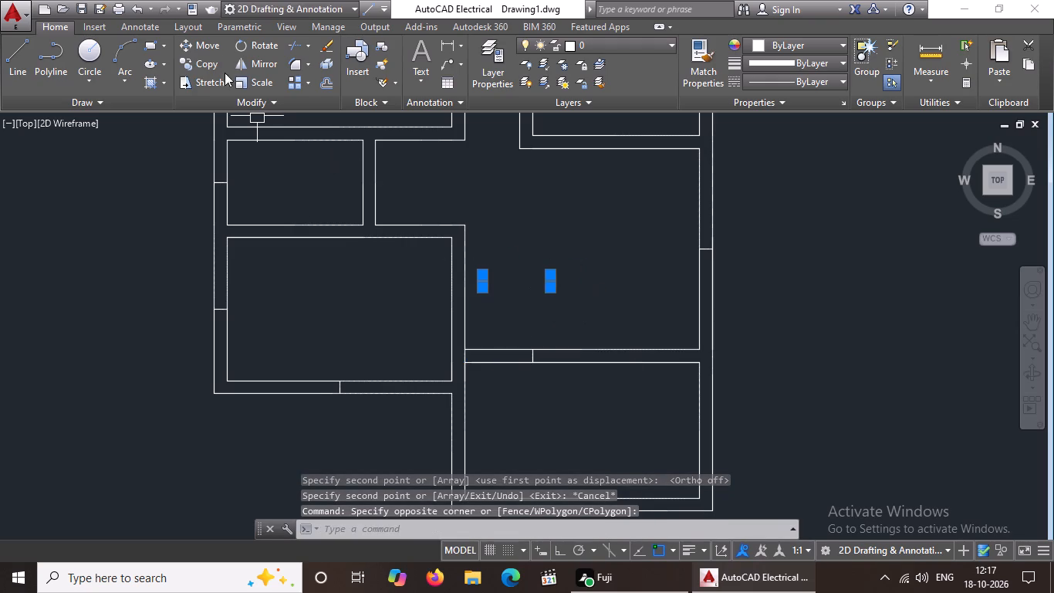
{"action": "left_click", "coordinate": [246, 43]}
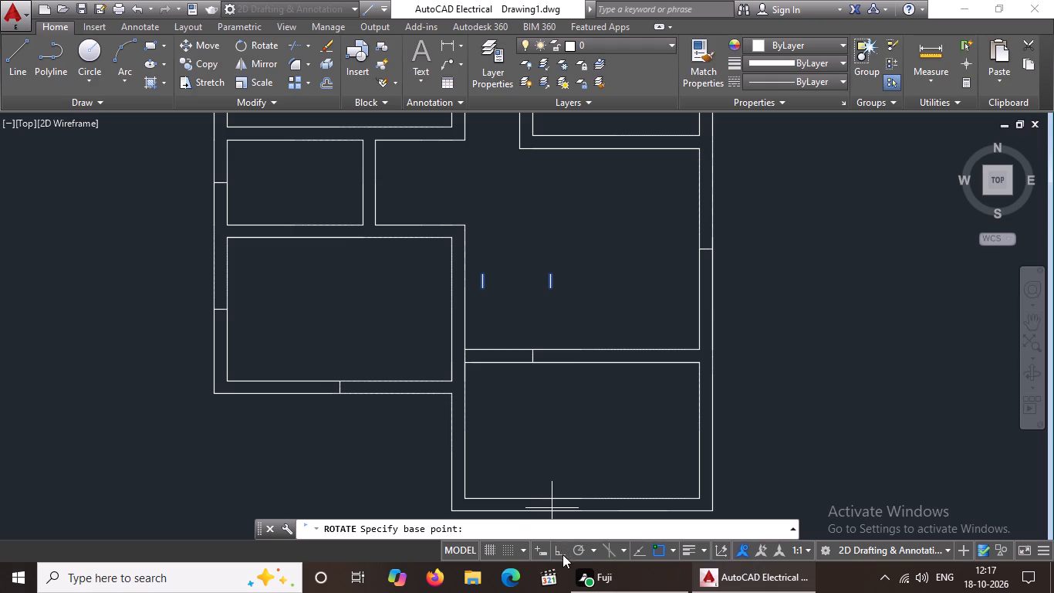
{"action": "left_click", "coordinate": [562, 547]}
{"action": "left_click", "coordinate": [543, 289]}
{"action": "left_click", "coordinate": [515, 359]}
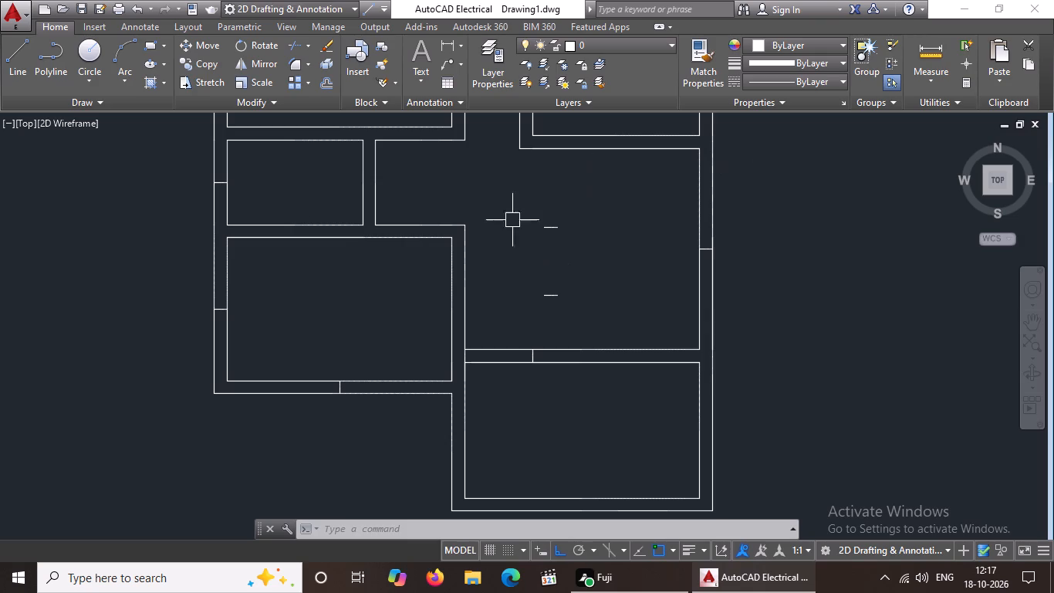
Move the rotated pair into the right wall of the lower-left room, its upper line at the room's top-right inner corner.
{"action": "left_click", "coordinate": [488, 203]}
{"action": "left_click", "coordinate": [606, 320]}
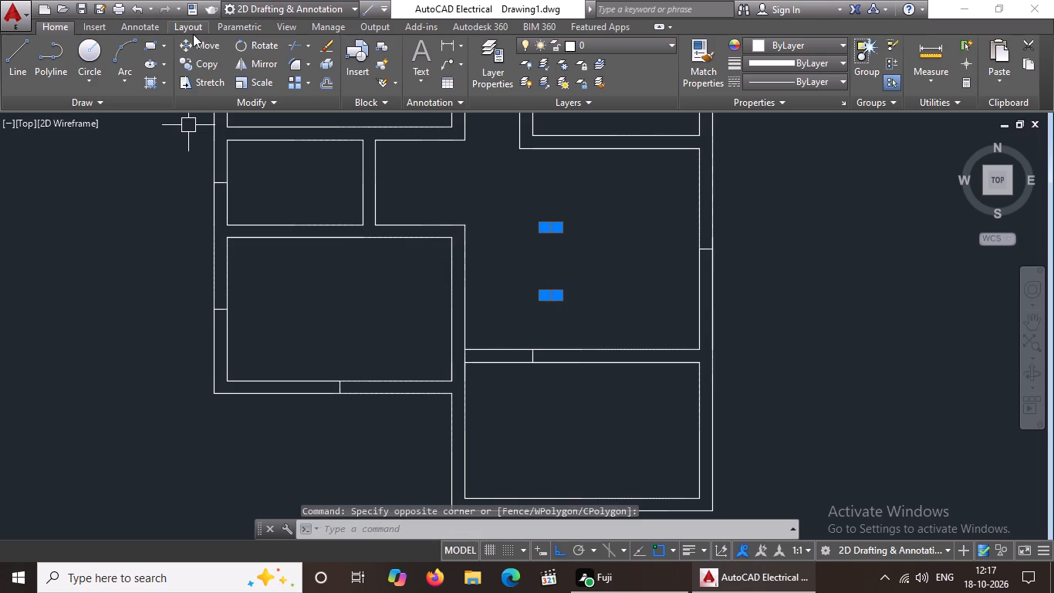
{"action": "left_click", "coordinate": [188, 39]}
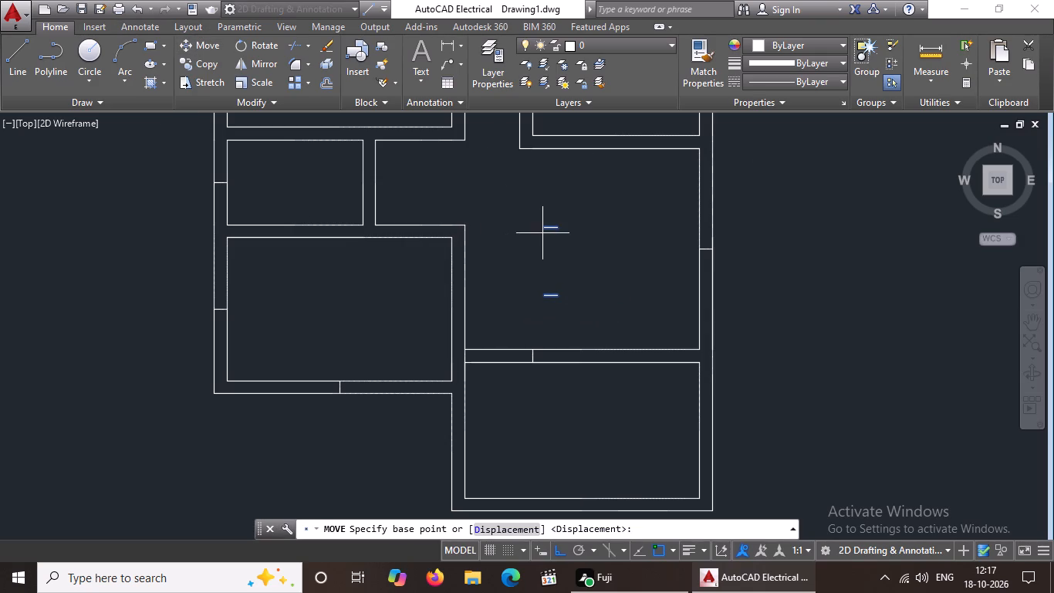
{"action": "left_click", "coordinate": [545, 228]}
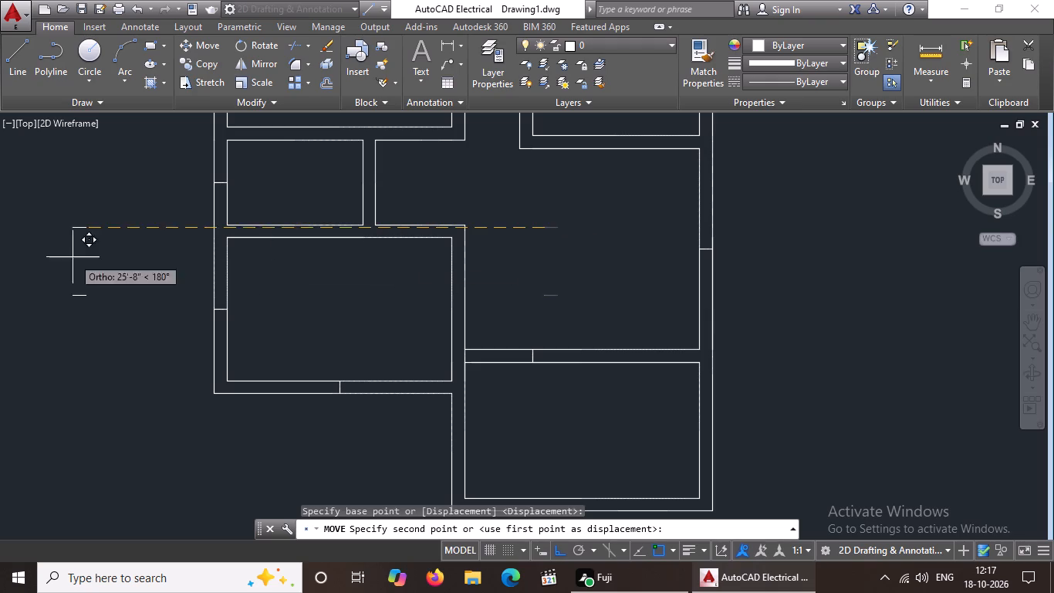
{"action": "left_click", "coordinate": [446, 239]}
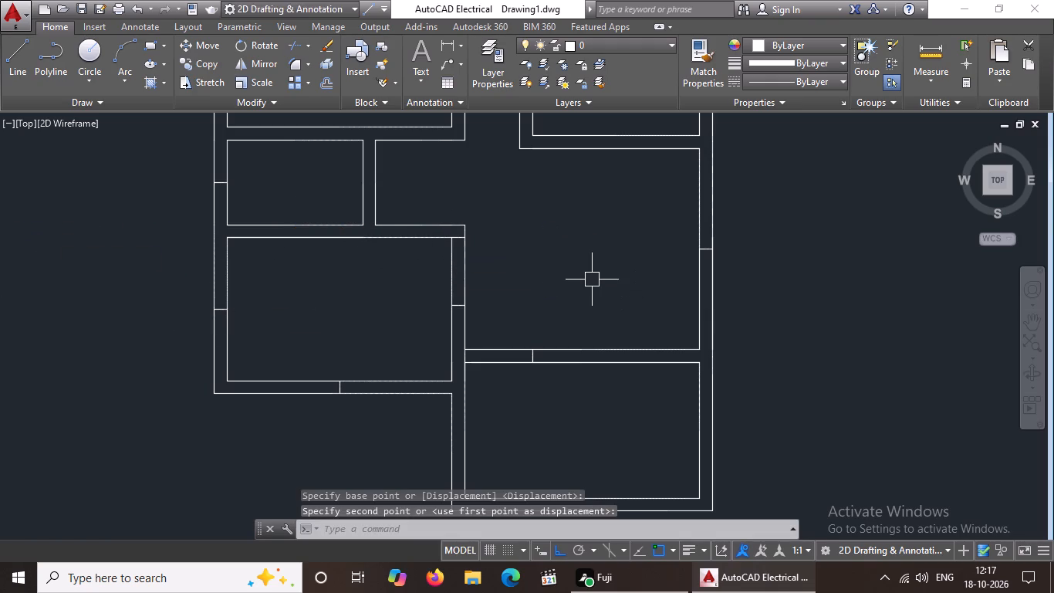
Draw a 9" line across the bottom end of the partition wall right of the small left room.
{"action": "scroll", "coordinate": [558, 279], "scroll_direction": "down", "scroll_amount": 1}
{"action": "middle_click_drag", "start_coordinate": [443, 293], "coordinate": [443, 343]}
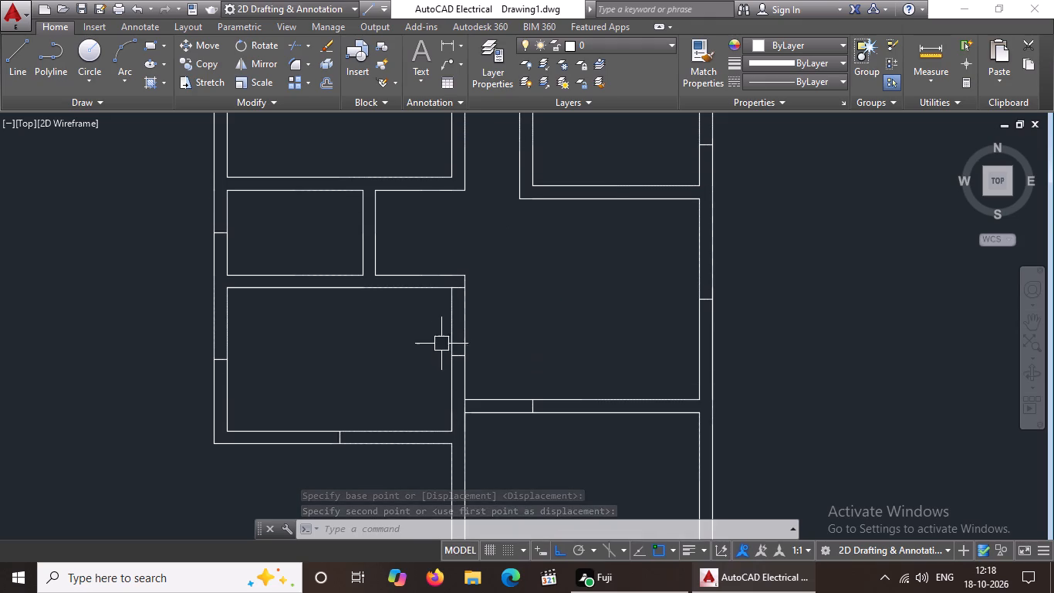
{"action": "left_click", "coordinate": [9, 58]}
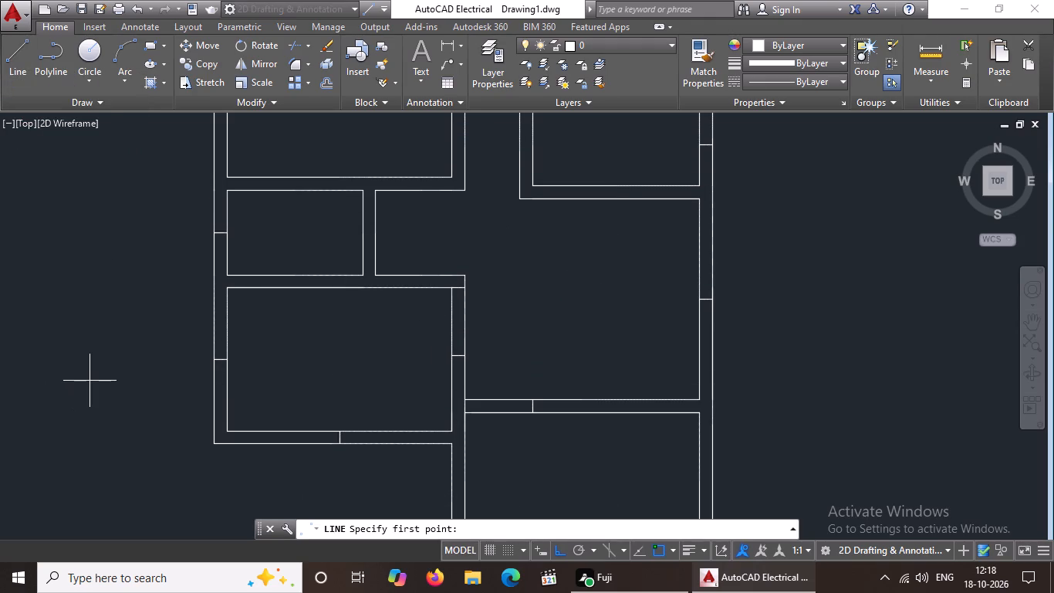
{"action": "left_click", "coordinate": [356, 274]}
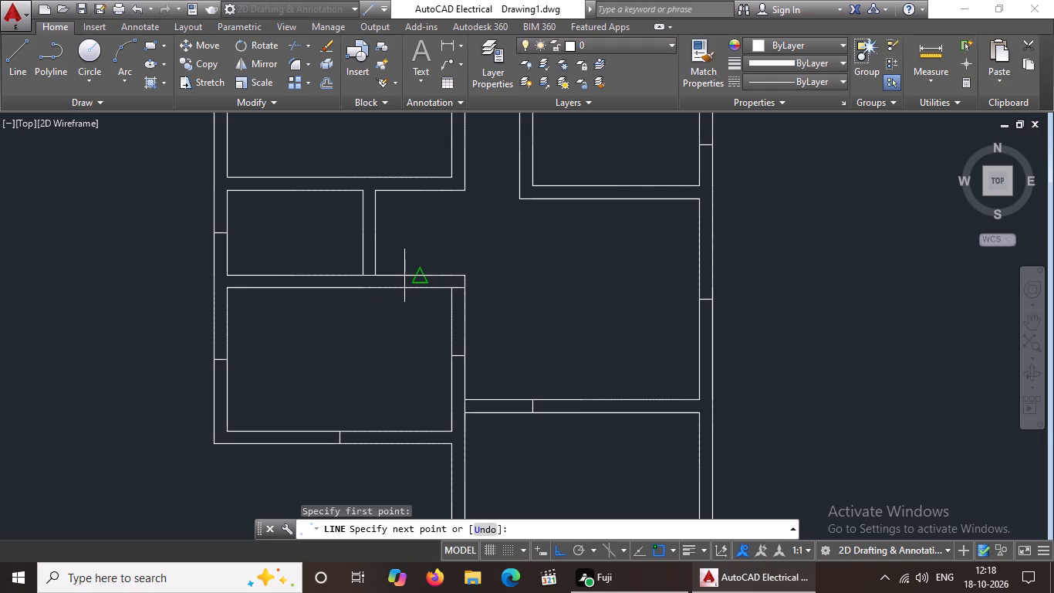
{"action": "key", "text": "9"}
{"action": "key", "text": "shift+quotedbl"}
{"action": "key", "text": "Return"}
{"action": "key", "text": "Return"}
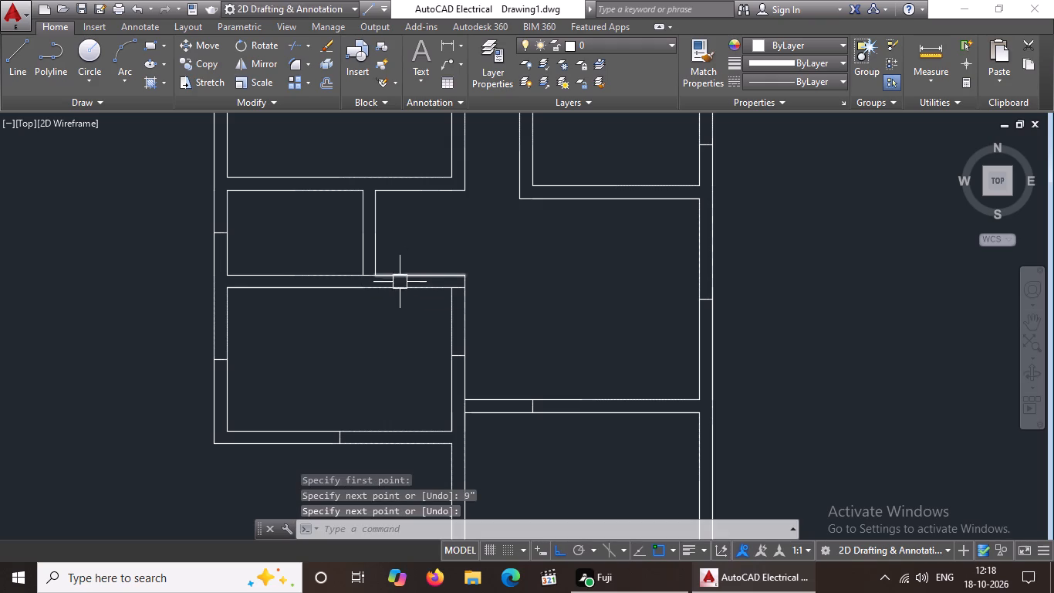
Offset the short line across the bottom end of the small left room's partition wall 2' upward.
{"action": "left_click", "coordinate": [346, 249]}
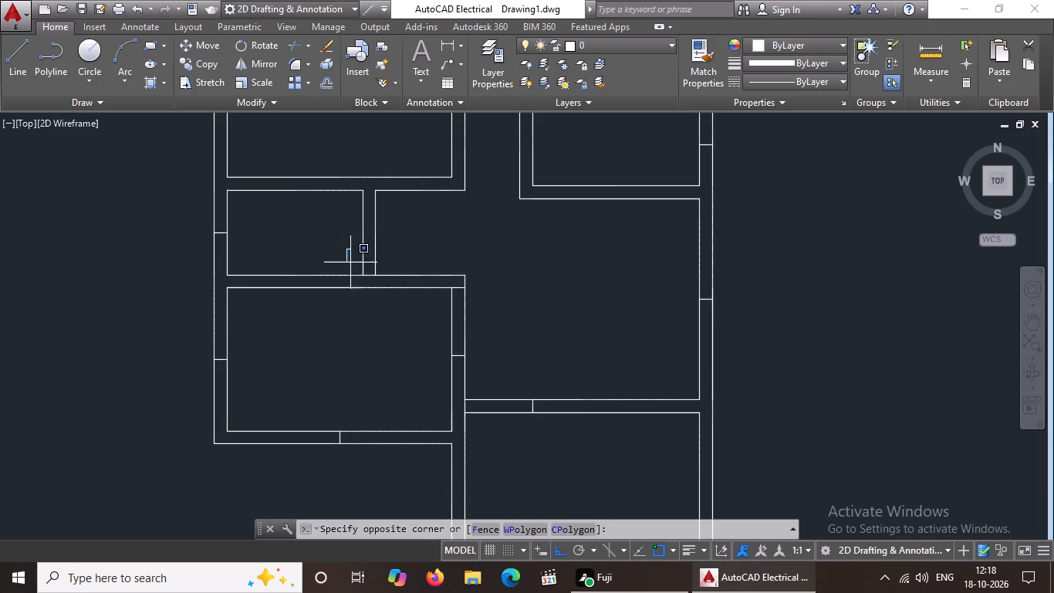
{"action": "left_click", "coordinate": [396, 282]}
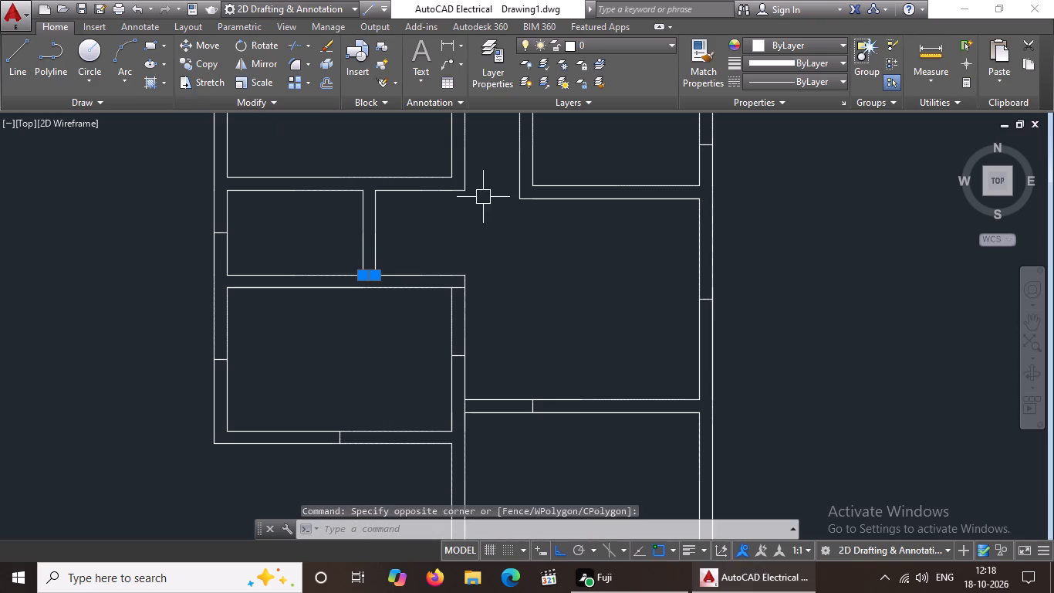
{"action": "key", "text": "o"}
{"action": "key", "text": "Return"}
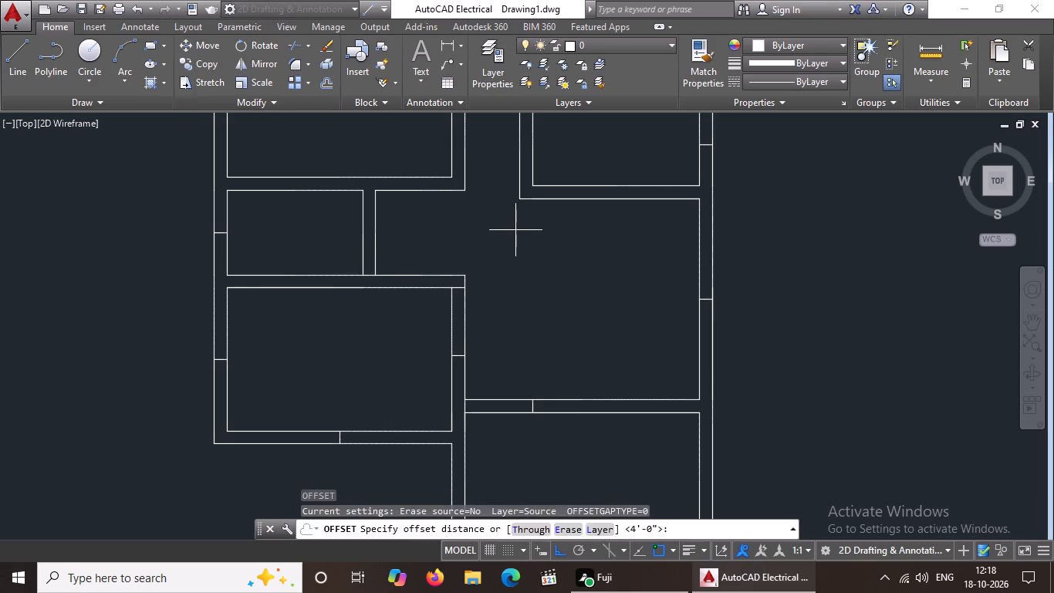
{"action": "type", "text": "2'"}
{"action": "key", "text": "Return"}
{"action": "left_click", "coordinate": [438, 253]}
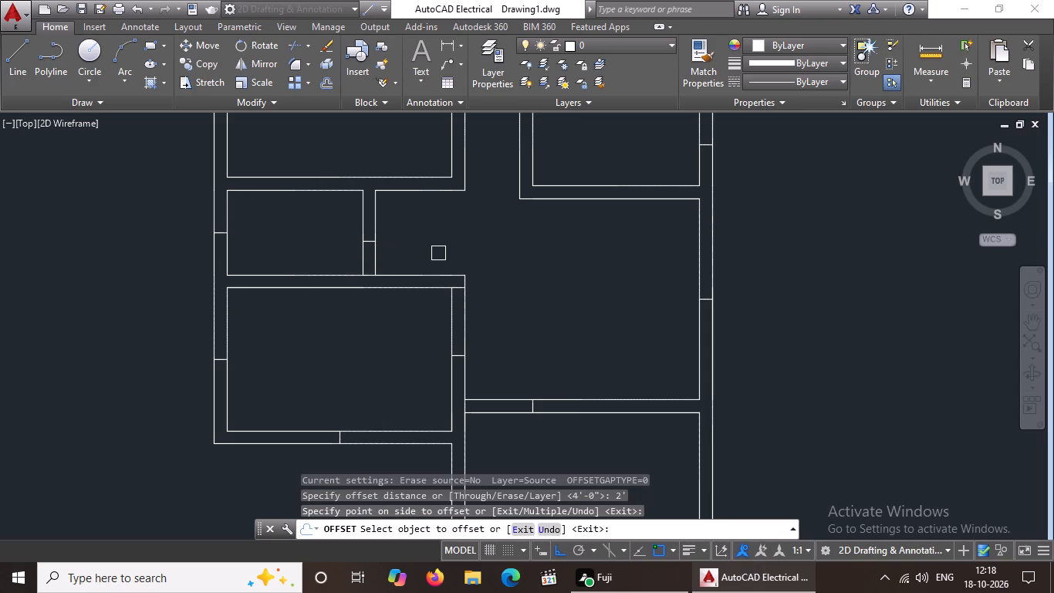
{"action": "scroll", "coordinate": [461, 242], "scroll_direction": "down", "scroll_amount": 1}
{"action": "middle_click_drag", "start_coordinate": [458, 259], "coordinate": [444, 324]}
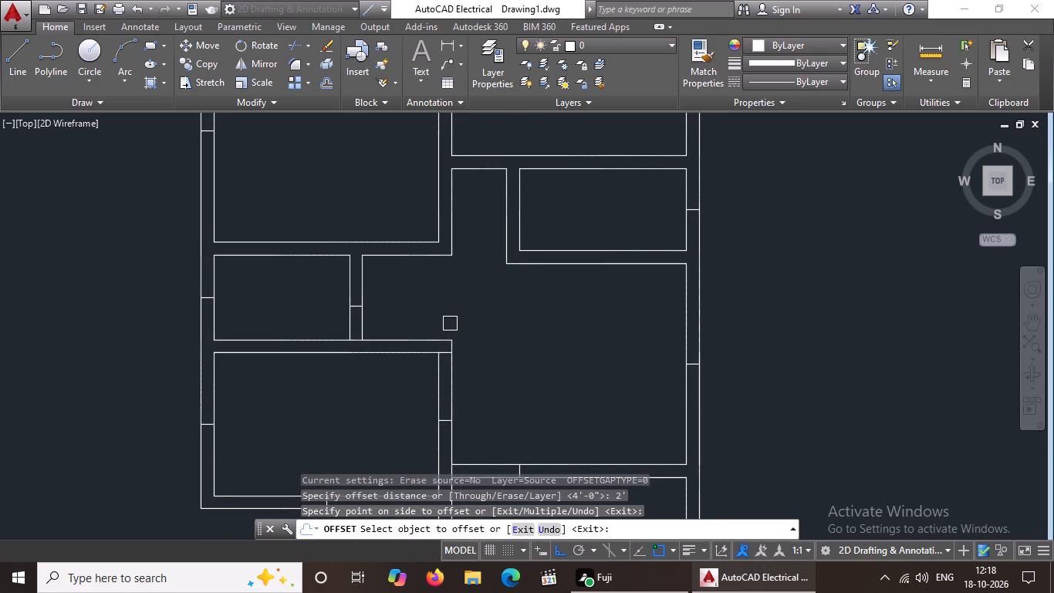
{"action": "scroll", "coordinate": [469, 315], "scroll_direction": "down", "scroll_amount": 2}
{"action": "middle_click_drag", "start_coordinate": [490, 331], "coordinate": [488, 316]}
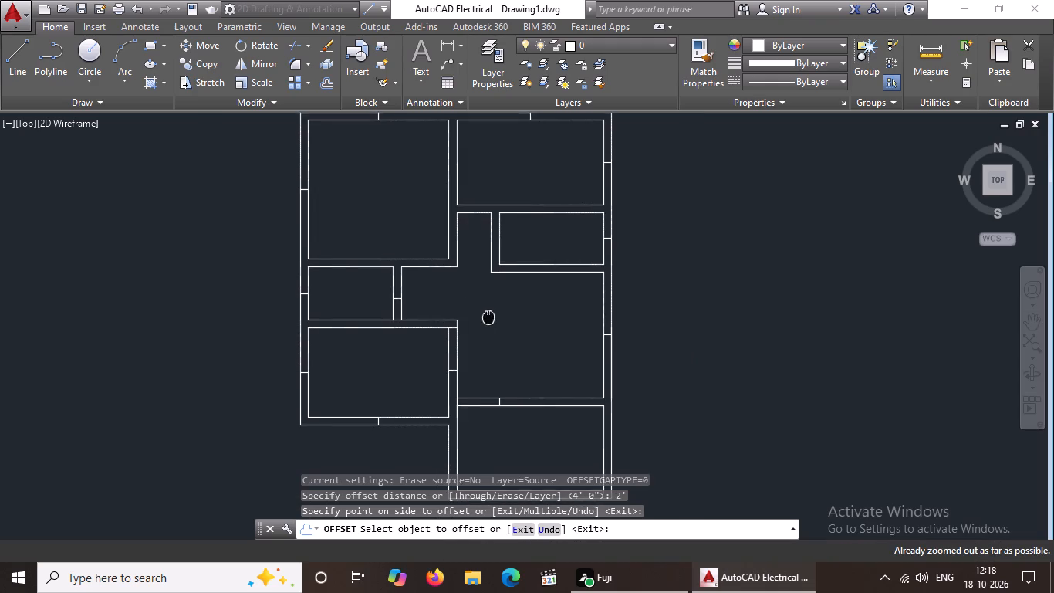
{"action": "middle_click_drag", "start_coordinate": [488, 316], "coordinate": [488, 300]}
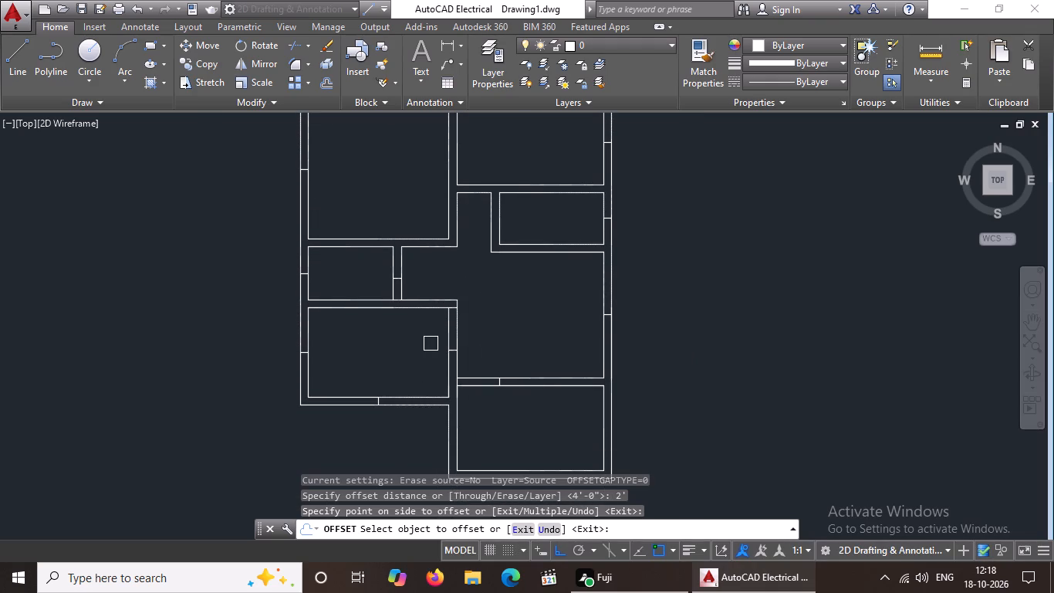
{"action": "key", "text": "Escape"}
Copy the pair of opening lines from the lower-left room's right wall straight up to the upper-left room's bottom-right inner corner.
{"action": "scroll", "coordinate": [441, 347], "scroll_direction": "up", "scroll_amount": 1}
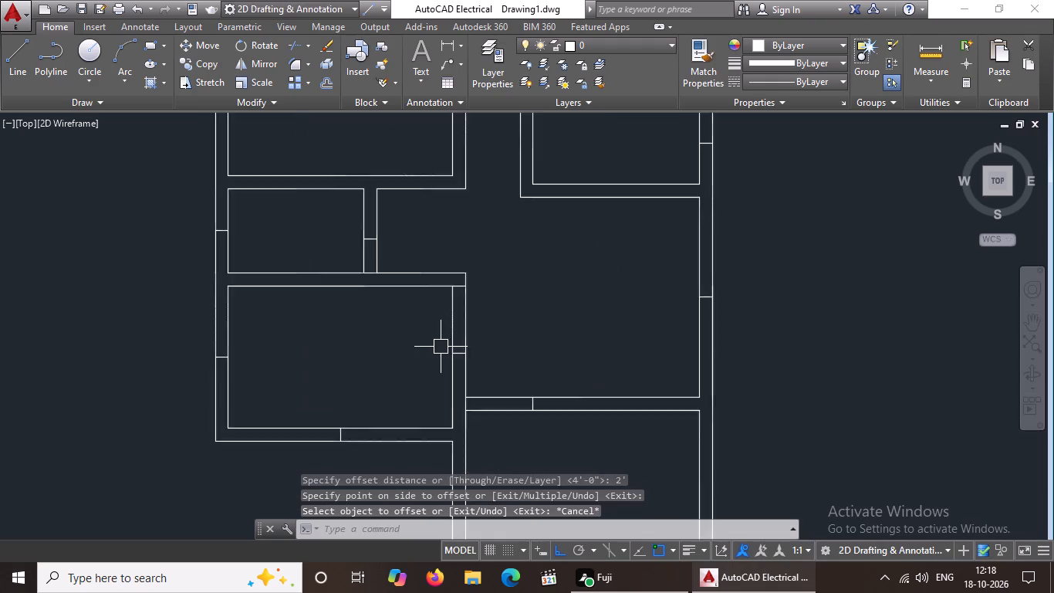
{"action": "scroll", "coordinate": [441, 347], "scroll_direction": "up", "scroll_amount": 1}
{"action": "left_click_drag", "start_coordinate": [437, 239], "coordinate": [438, 246]}
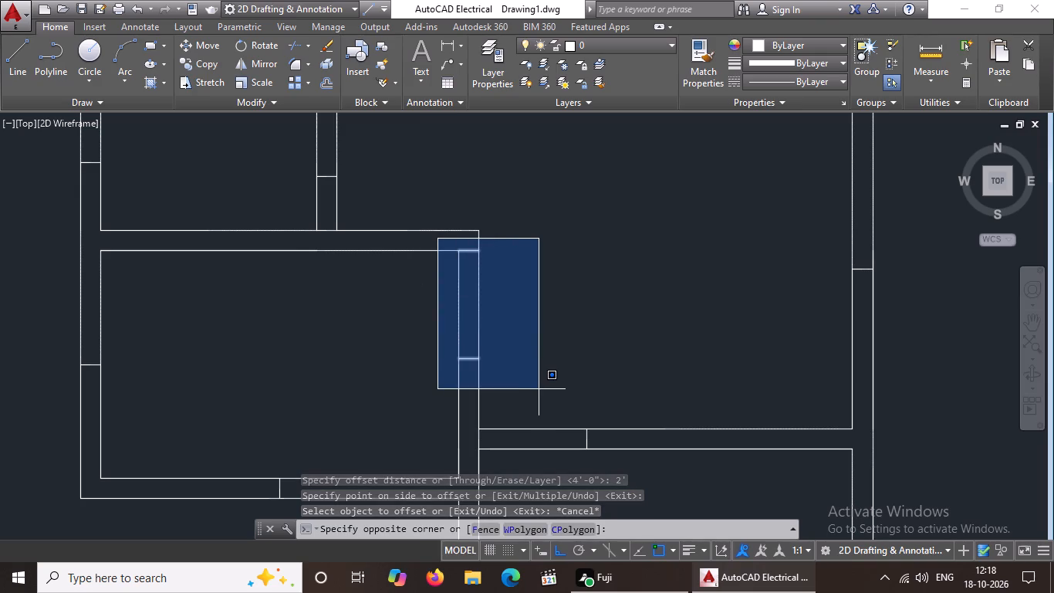
{"action": "left_click", "coordinate": [539, 389]}
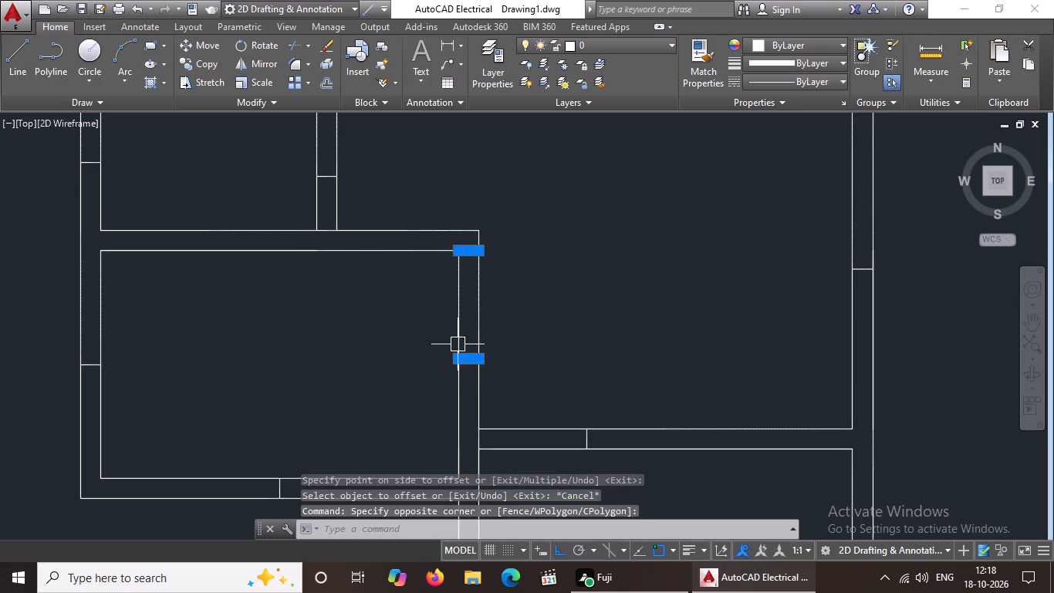
{"action": "left_click", "coordinate": [184, 56]}
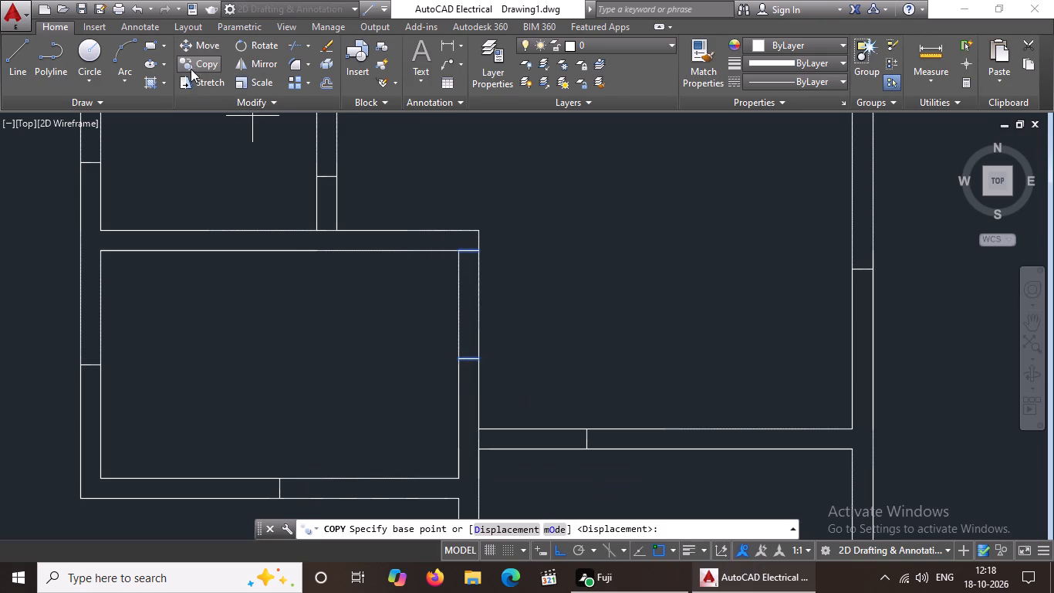
{"action": "scroll", "coordinate": [434, 236], "scroll_direction": "down", "scroll_amount": 3}
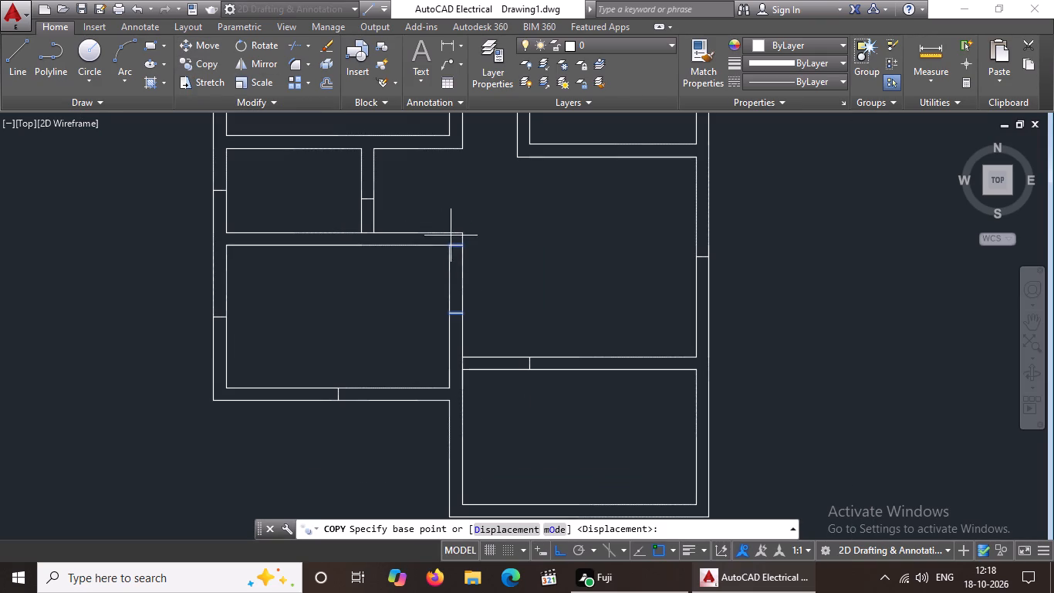
{"action": "left_click", "coordinate": [450, 317]}
{"action": "scroll", "coordinate": [451, 262], "scroll_direction": "down", "scroll_amount": 3}
{"action": "middle_click_drag", "start_coordinate": [437, 169], "coordinate": [437, 411]}
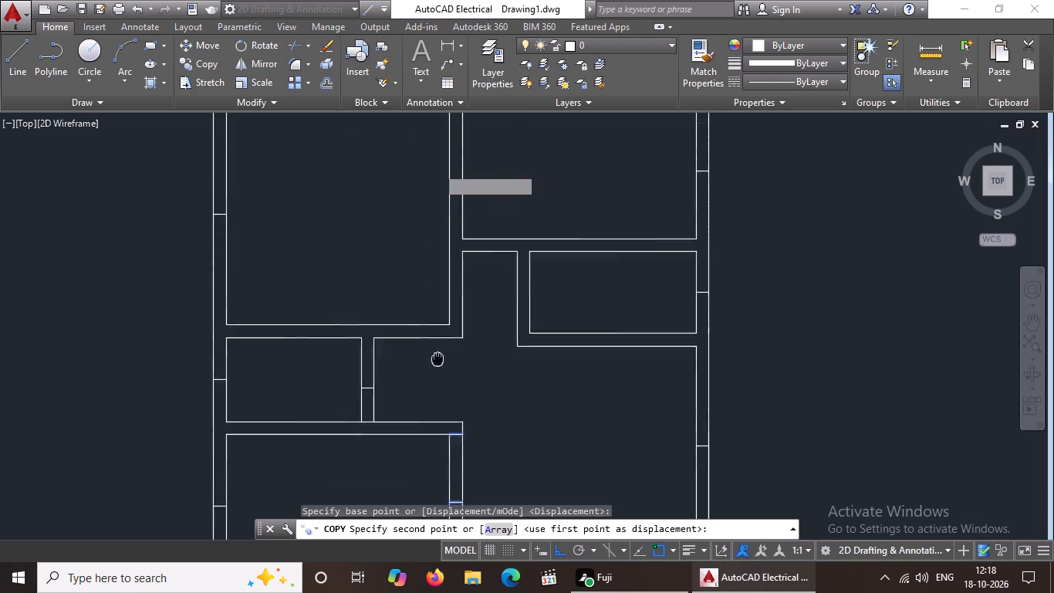
{"action": "middle_click_drag", "start_coordinate": [437, 411], "coordinate": [440, 544]}
{"action": "scroll", "coordinate": [451, 459], "scroll_direction": "down", "scroll_amount": 2}
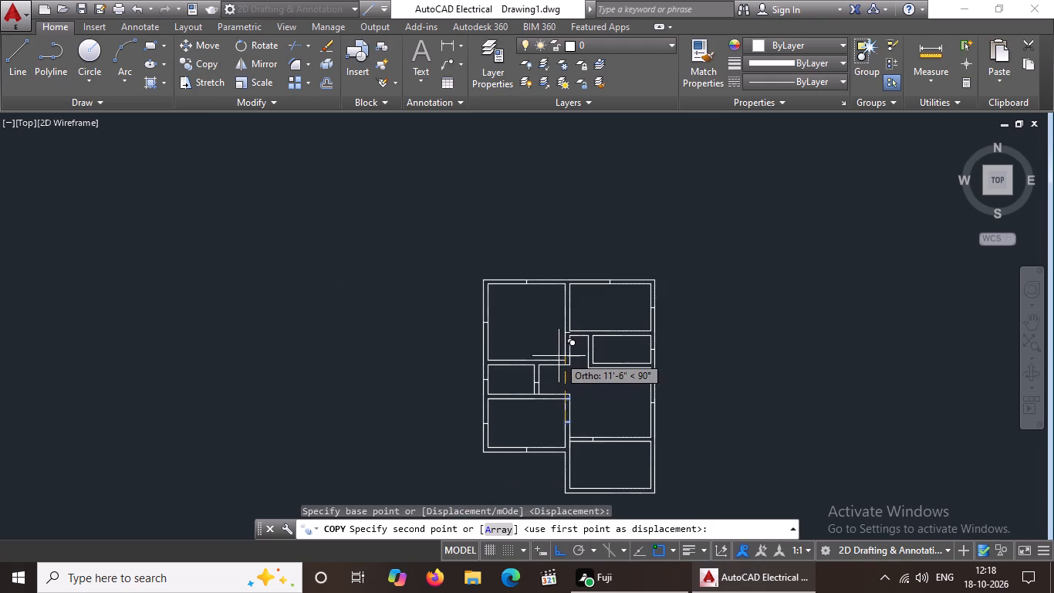
{"action": "scroll", "coordinate": [560, 356], "scroll_direction": "up", "scroll_amount": 2}
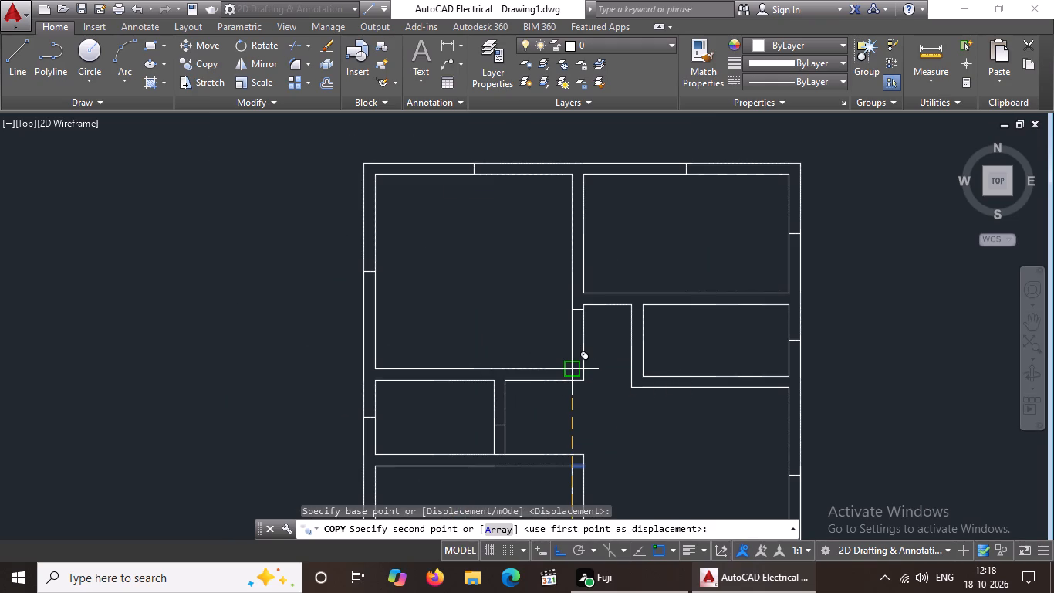
{"action": "left_click", "coordinate": [569, 368]}
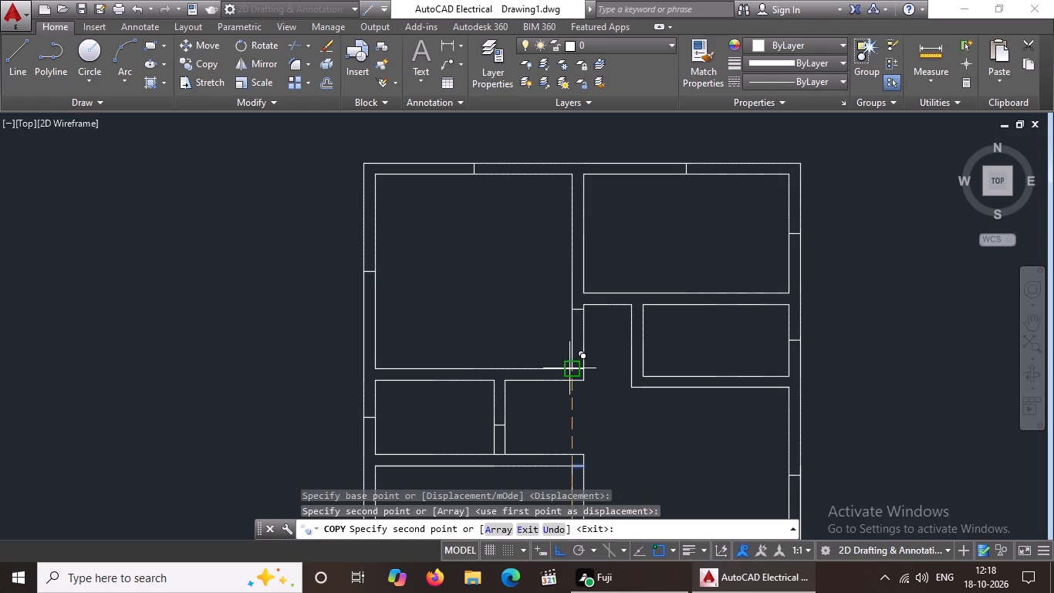
{"action": "scroll", "coordinate": [630, 419], "scroll_direction": "down", "scroll_amount": 1}
{"action": "key", "text": "Escape"}
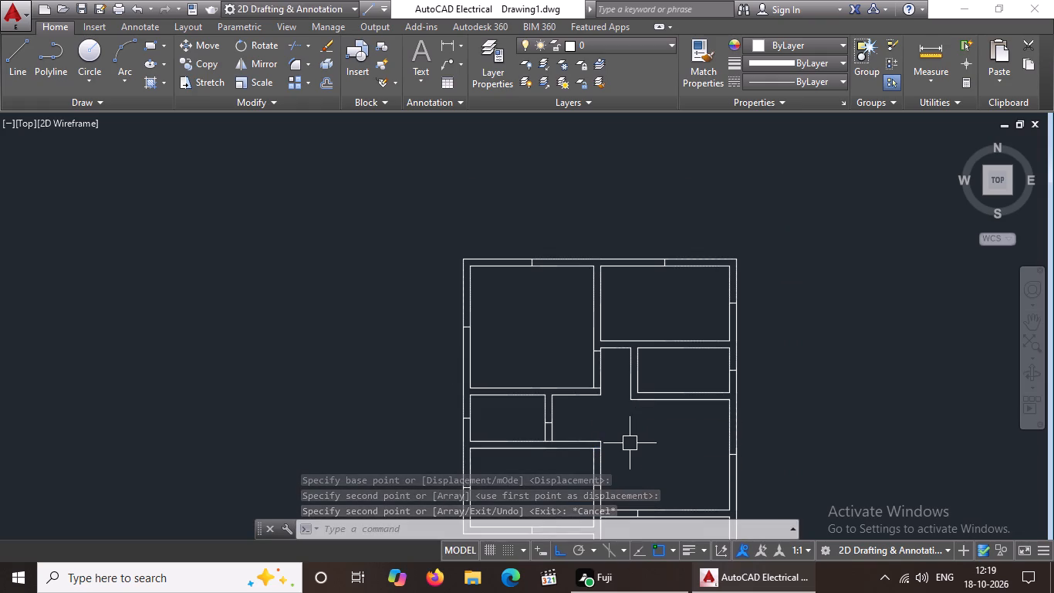
Trim both wall lines across the door opening in the wall between the central room and the bottom-right room.
{"action": "scroll", "coordinate": [630, 437], "scroll_direction": "down", "scroll_amount": 2}
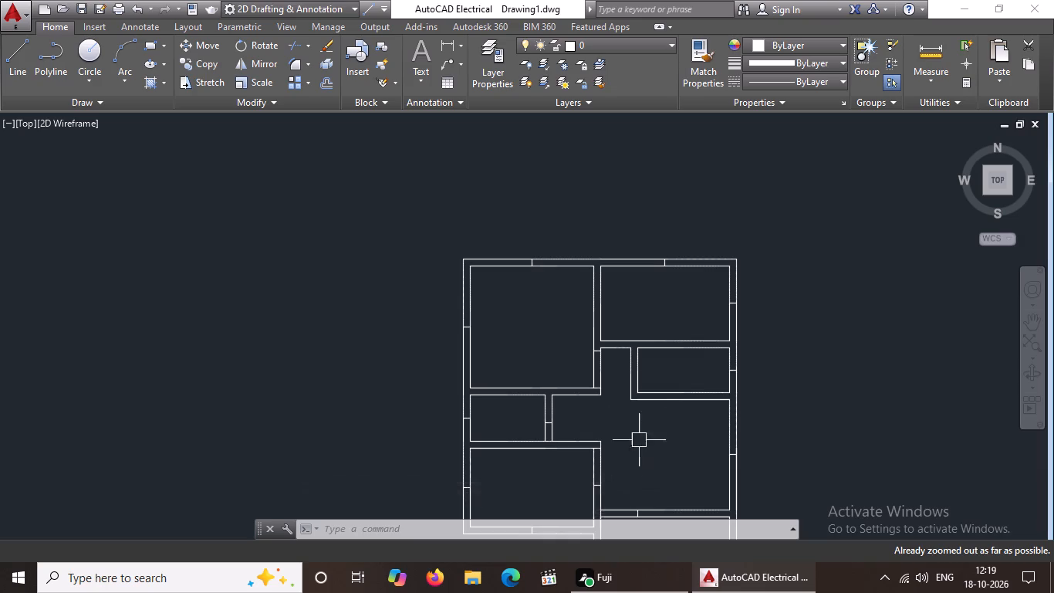
{"action": "middle_click_drag", "start_coordinate": [634, 398], "coordinate": [623, 286]}
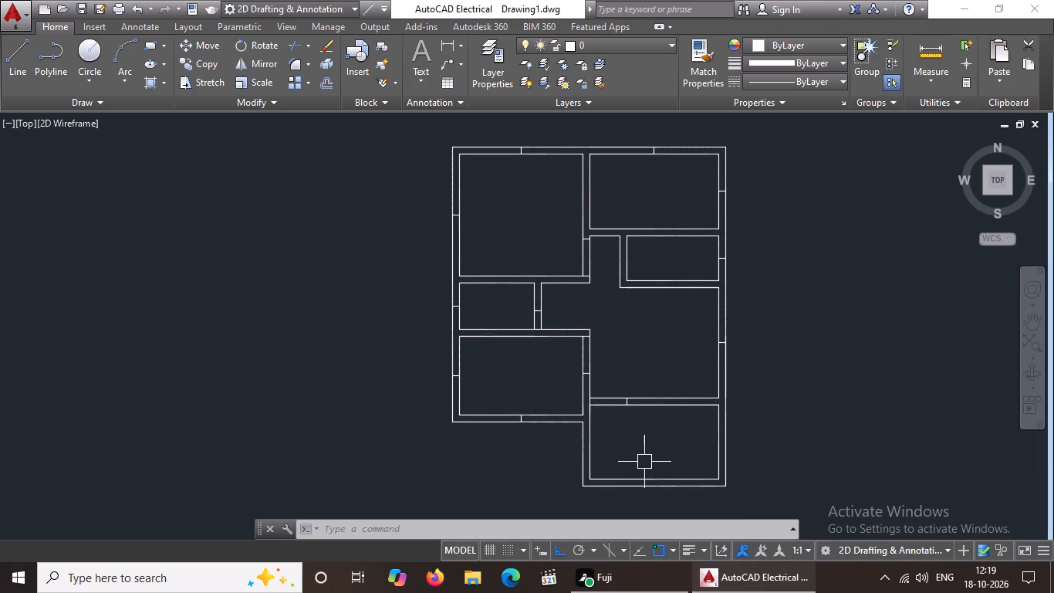
{"action": "scroll", "coordinate": [662, 459], "scroll_direction": "up", "scroll_amount": 1}
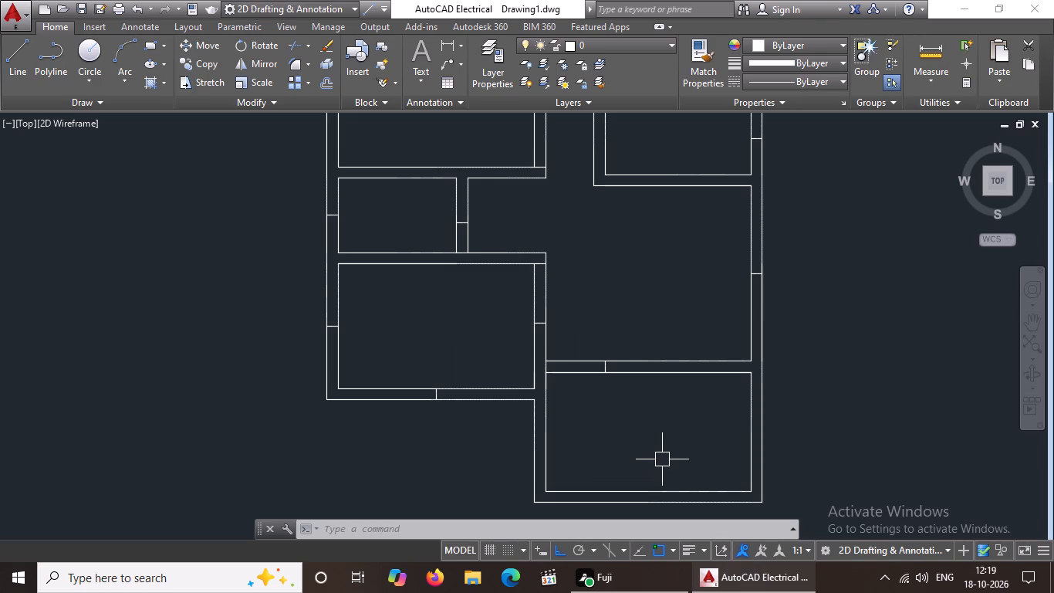
{"action": "key", "text": "Escape"}
{"action": "type", "text": "tr"}
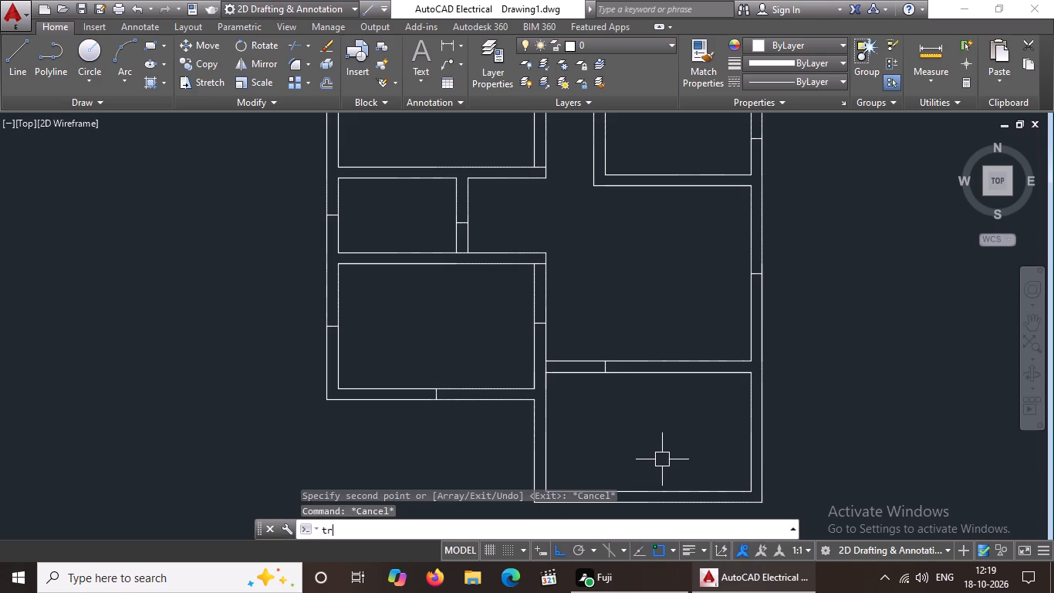
{"action": "key", "text": "space"}
{"action": "key", "text": "space"}
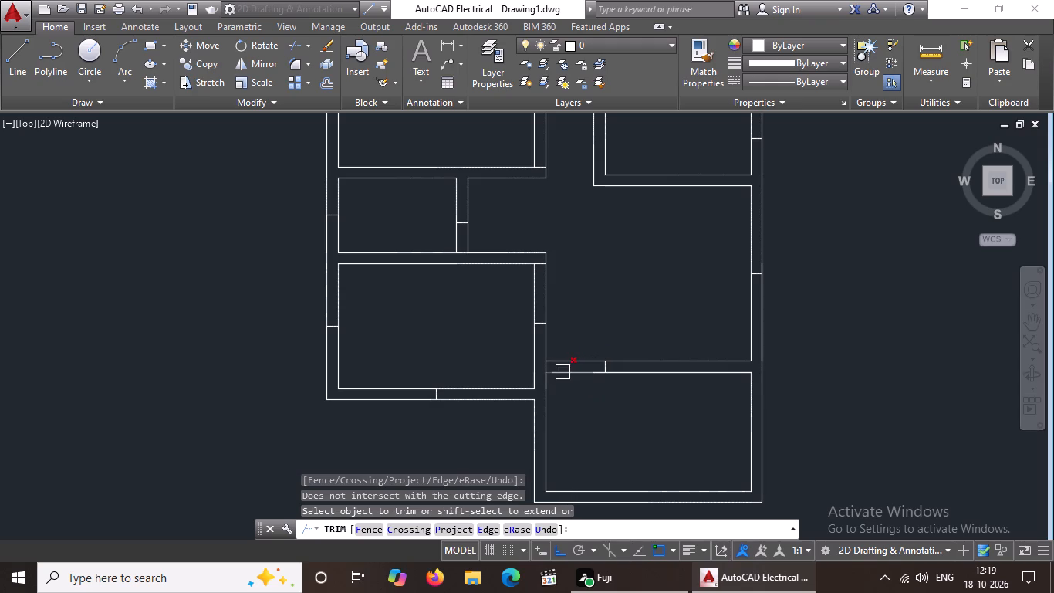
{"action": "left_click", "coordinate": [562, 372]}
{"action": "left_click", "coordinate": [560, 363]}
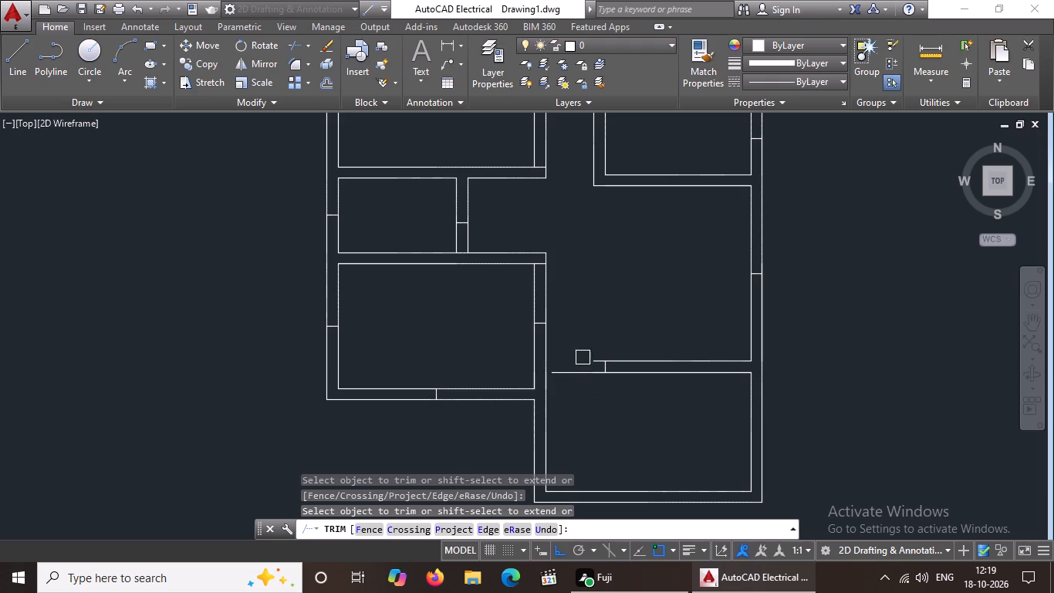
{"action": "left_click", "coordinate": [596, 361]}
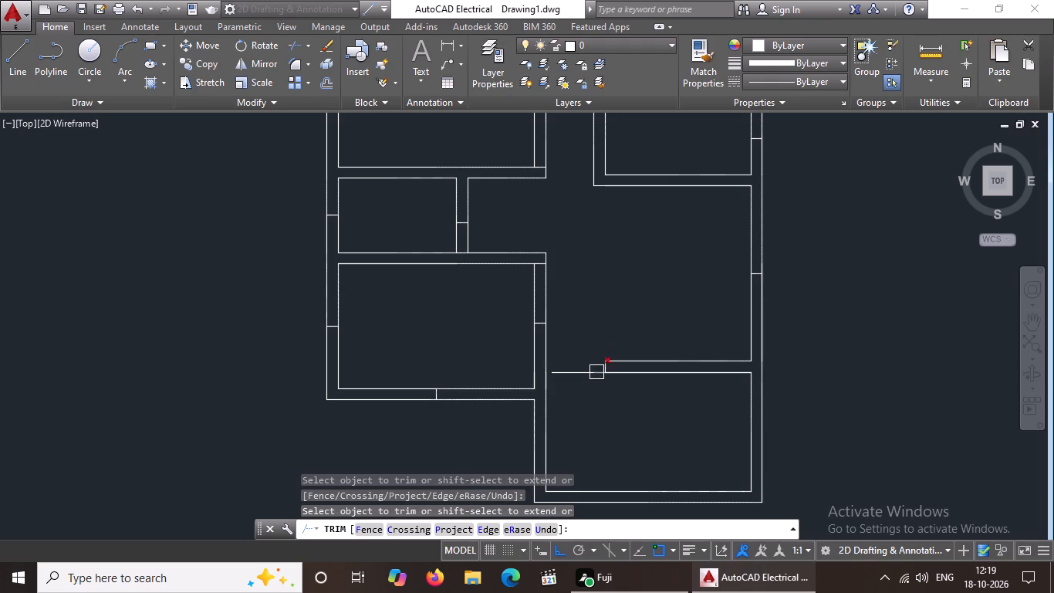
{"action": "scroll", "coordinate": [597, 371], "scroll_direction": "up", "scroll_amount": 3}
{"action": "left_click", "coordinate": [603, 379]}
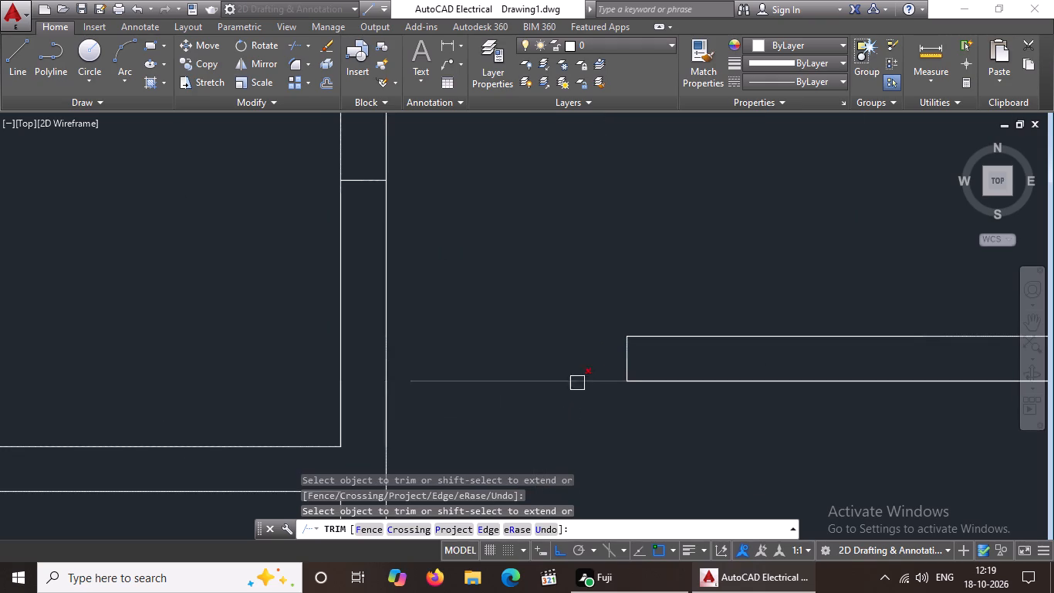
{"action": "left_click", "coordinate": [606, 381]}
Trim both lines of the lower-left room's right wall directly below the lower opening line.
{"action": "scroll", "coordinate": [606, 382], "scroll_direction": "down", "scroll_amount": 3}
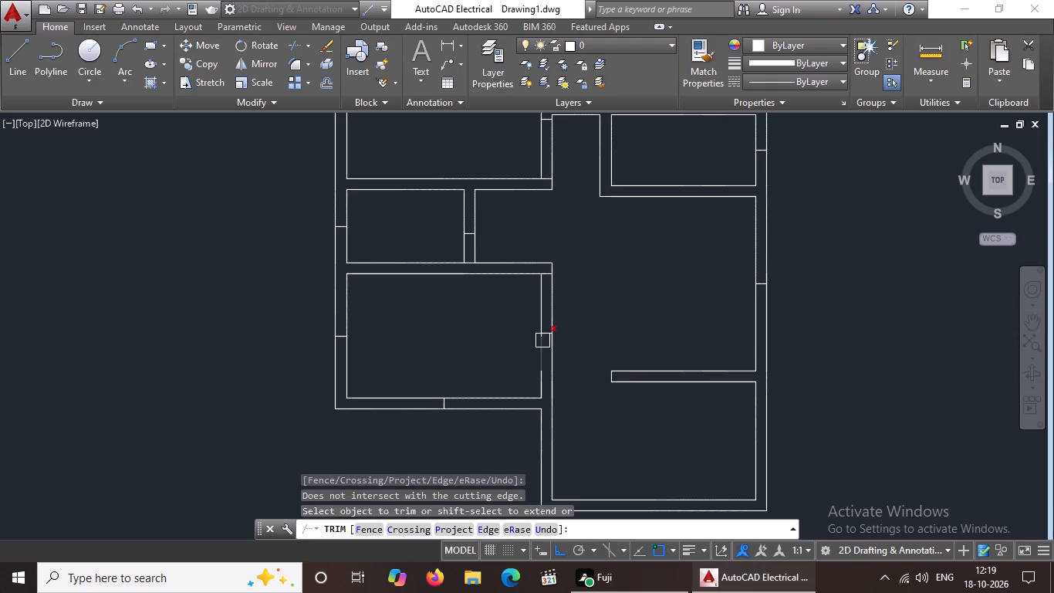
{"action": "scroll", "coordinate": [552, 345], "scroll_direction": "up", "scroll_amount": 3}
{"action": "left_click_drag", "start_coordinate": [508, 320], "coordinate": [531, 326]}
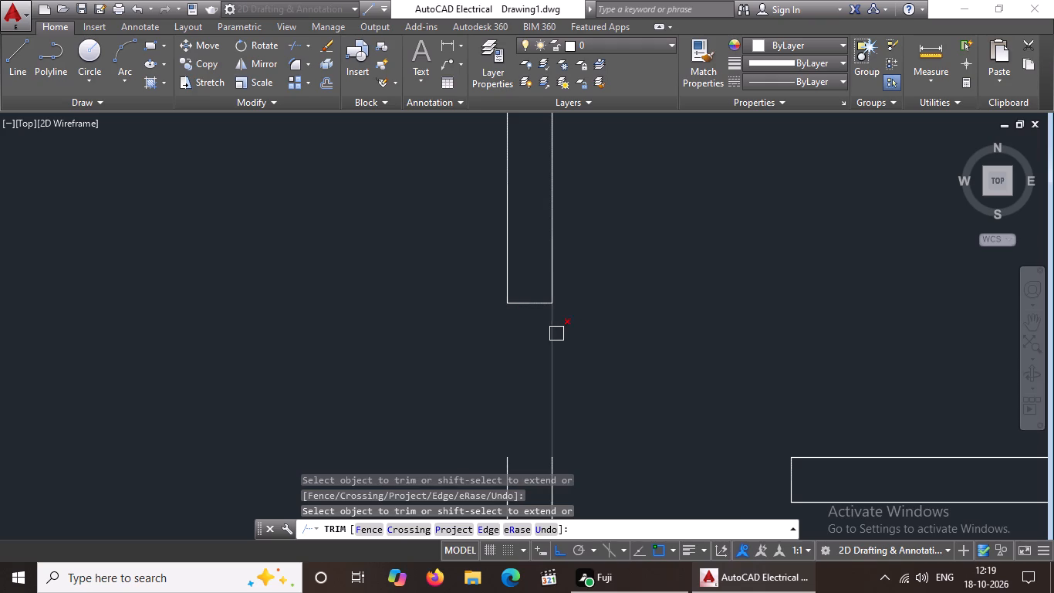
{"action": "left_click", "coordinate": [551, 335]}
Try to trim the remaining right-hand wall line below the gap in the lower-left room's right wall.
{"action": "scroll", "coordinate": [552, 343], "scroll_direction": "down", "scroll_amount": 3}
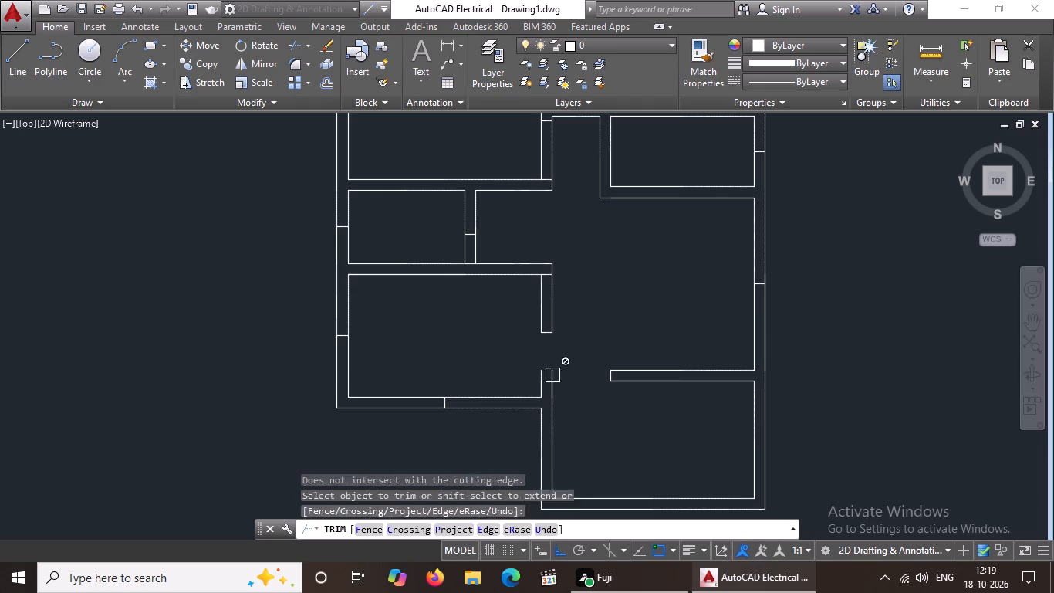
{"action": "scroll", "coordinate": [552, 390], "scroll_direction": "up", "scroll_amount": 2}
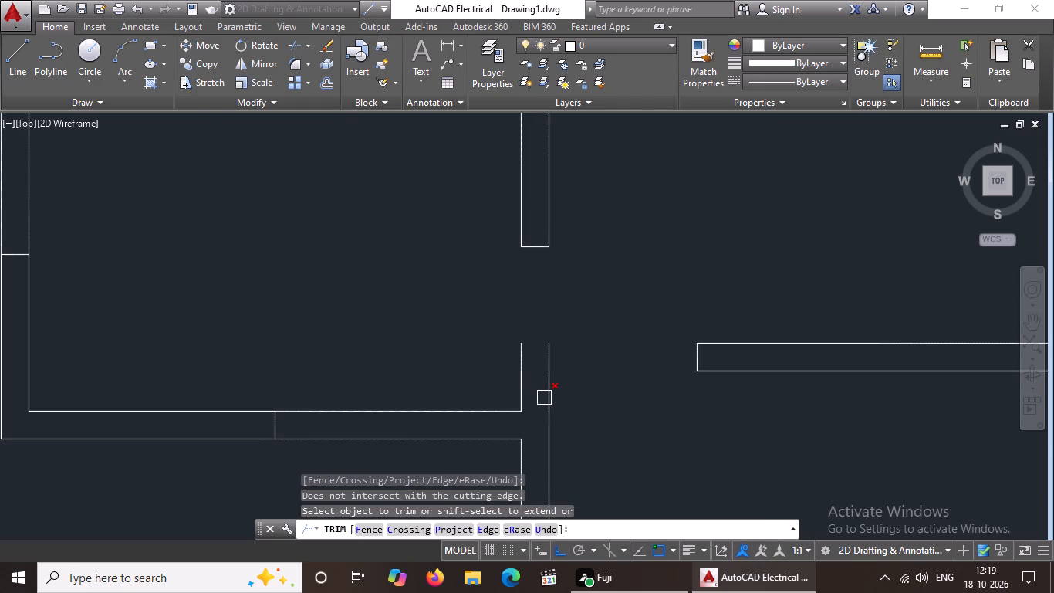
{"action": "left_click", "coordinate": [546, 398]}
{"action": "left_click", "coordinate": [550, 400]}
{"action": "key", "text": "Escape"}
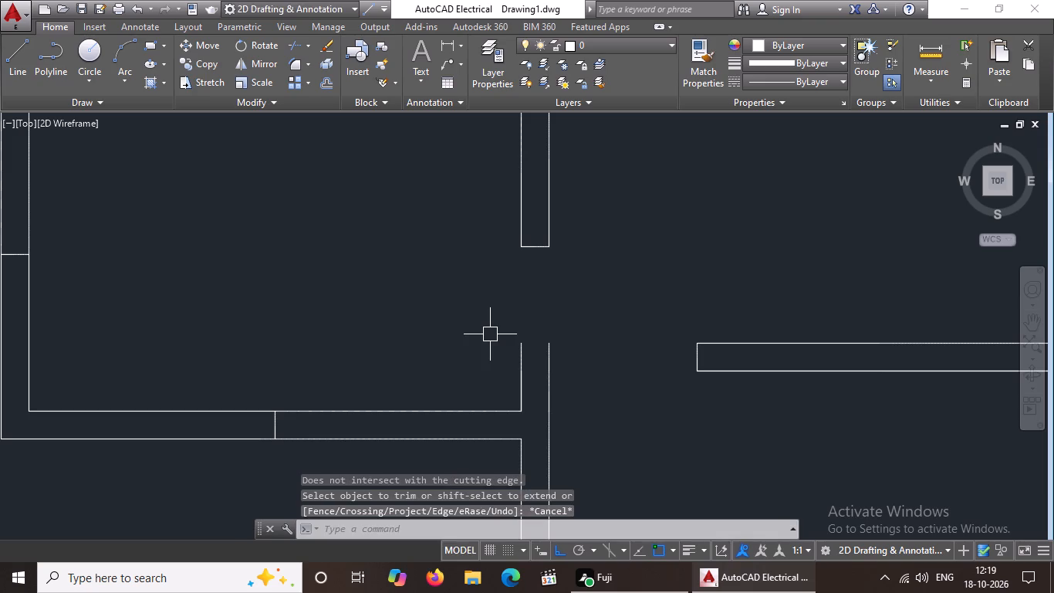
Erase the leftover line segments below the gap in the lower-left room's right wall, down to its bottom wall's inner line.
{"action": "left_click_drag", "start_coordinate": [456, 292], "coordinate": [463, 300]}
{"action": "left_click", "coordinate": [622, 427]}
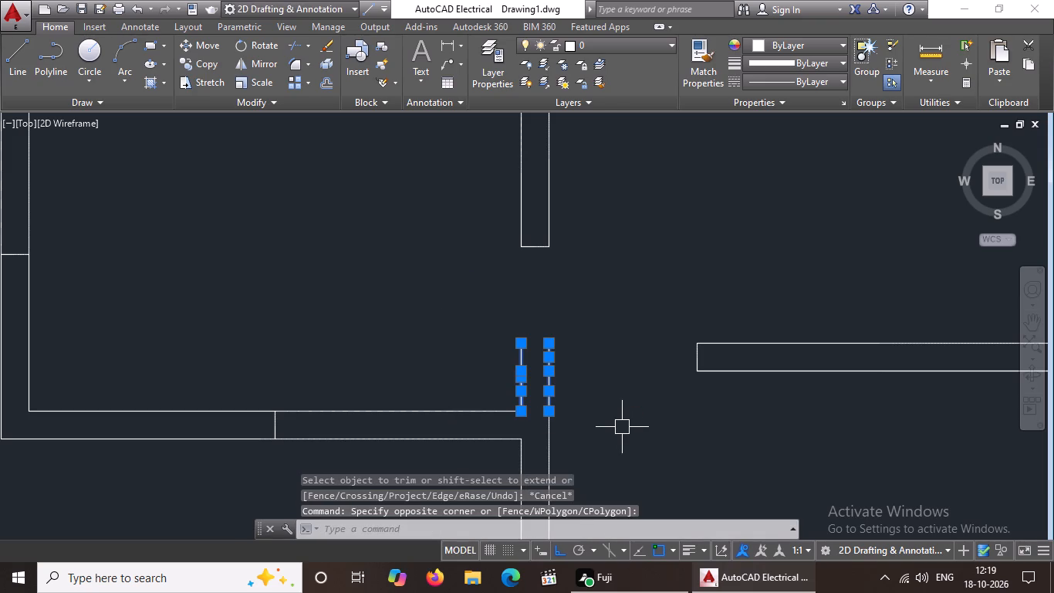
{"action": "key", "text": "Delete"}
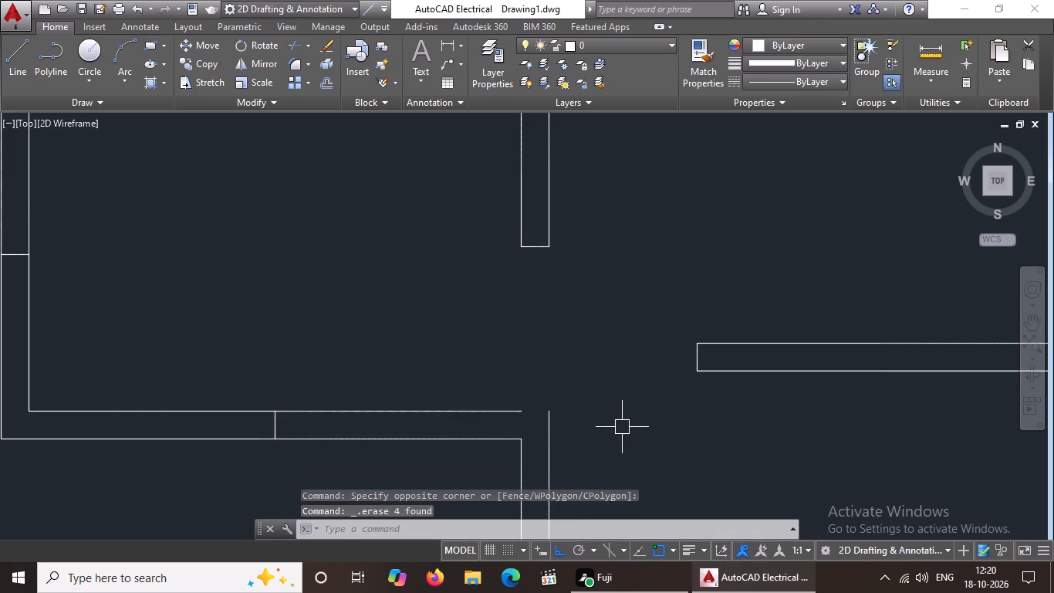
{"action": "key", "text": "Escape"}
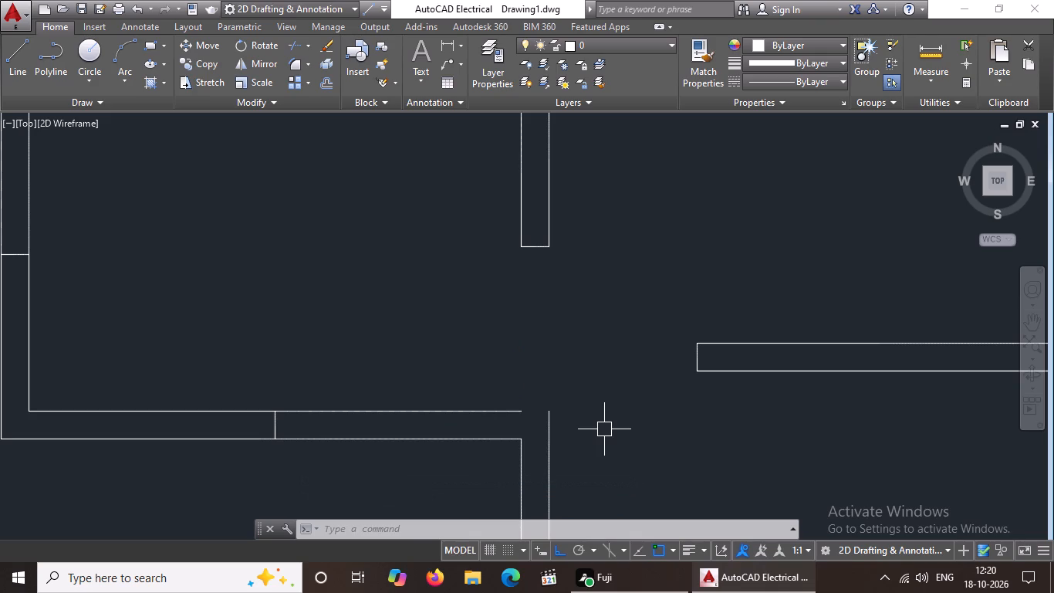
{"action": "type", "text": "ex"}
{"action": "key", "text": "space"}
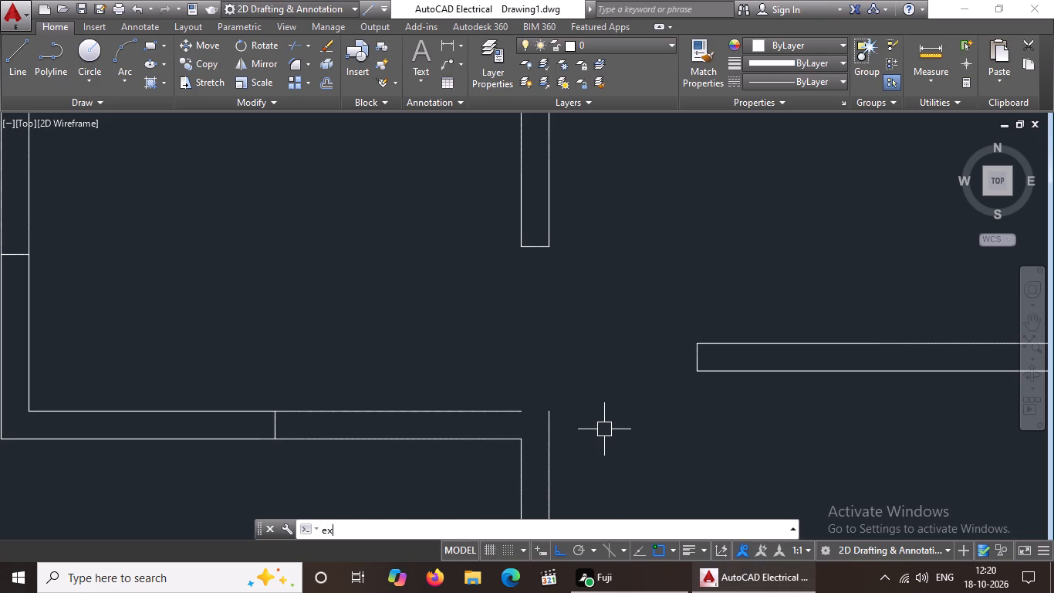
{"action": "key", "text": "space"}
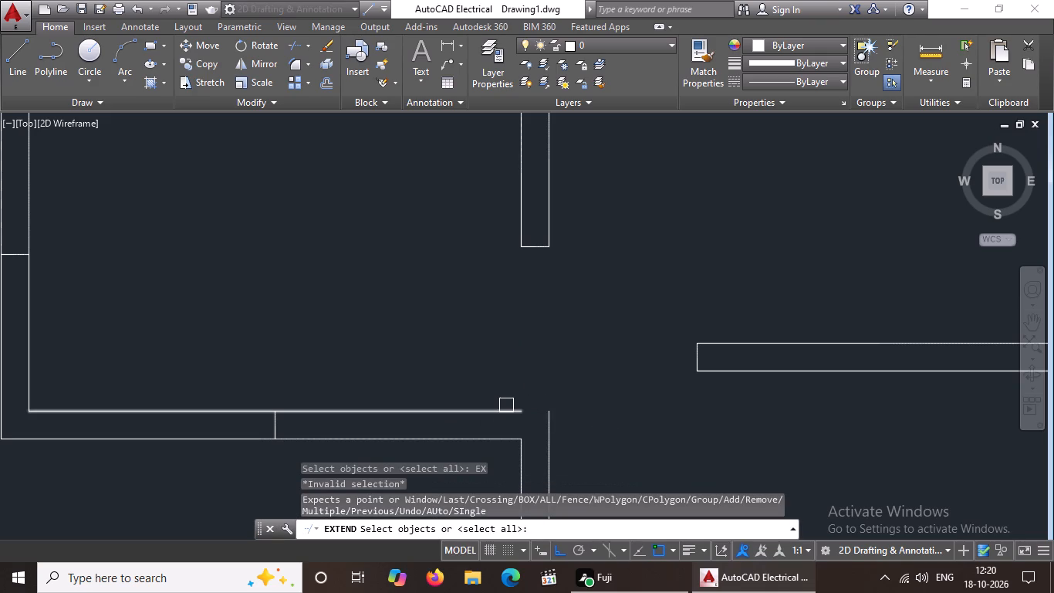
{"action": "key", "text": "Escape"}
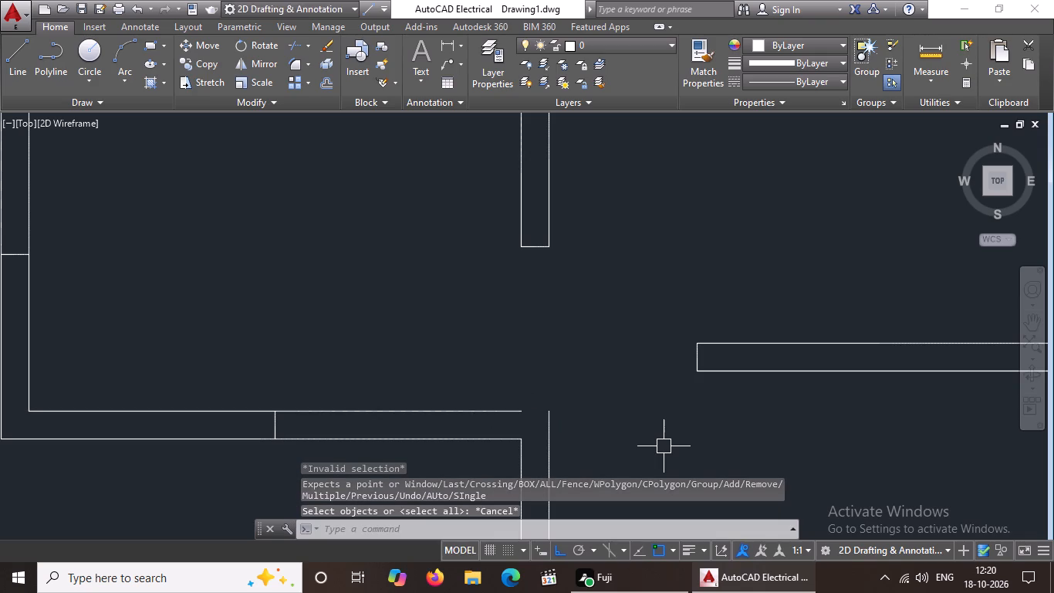
Extend the inner line of the lower-left room's bottom wall to the bottom-right room's inner left wall line.
{"action": "type", "text": "ex"}
{"action": "key", "text": "space"}
{"action": "key", "text": "space"}
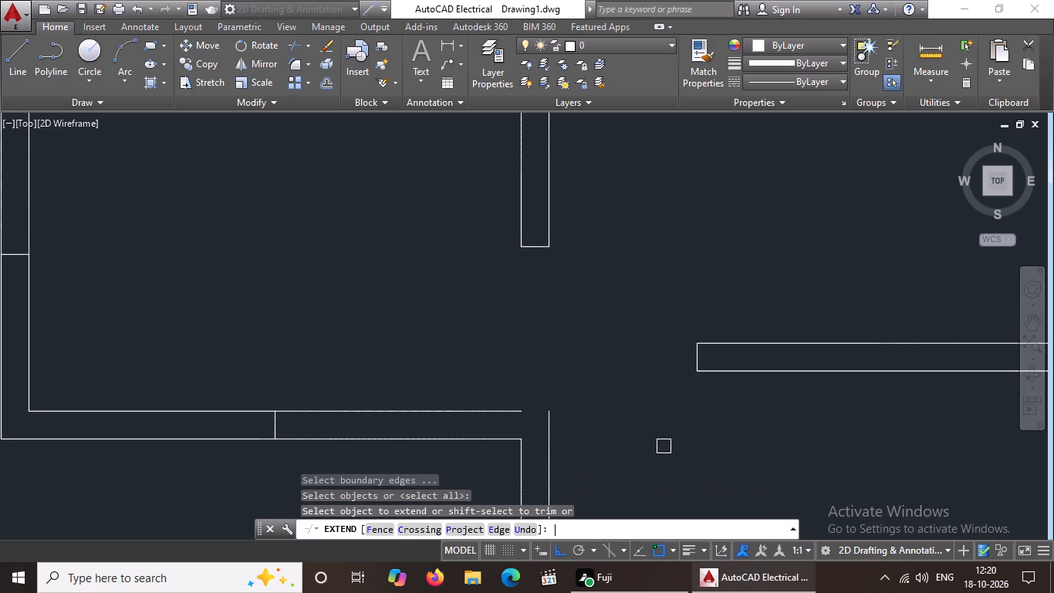
{"action": "left_click", "coordinate": [504, 408]}
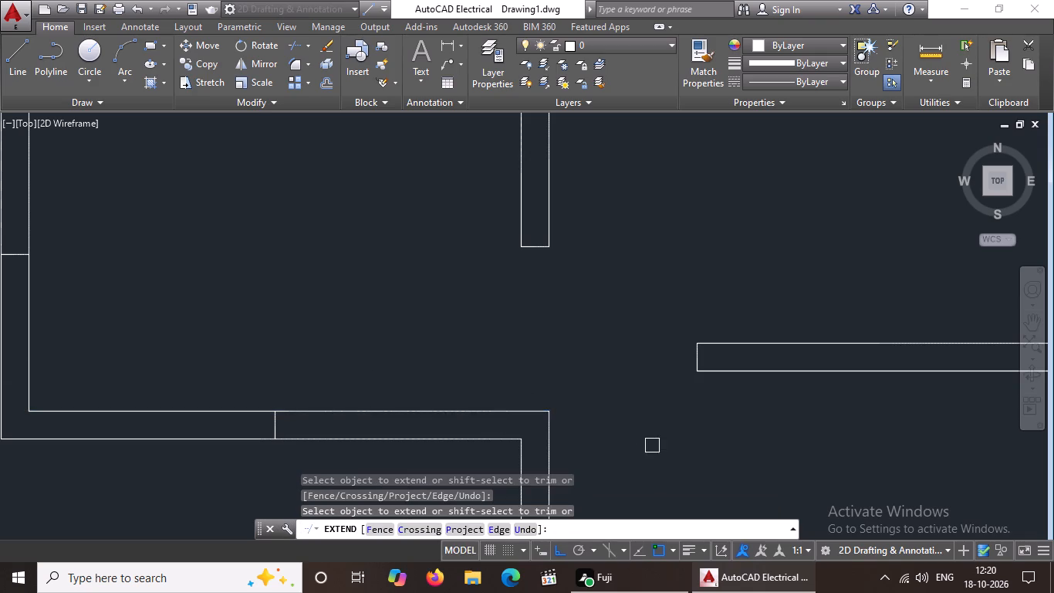
{"action": "scroll", "coordinate": [652, 446], "scroll_direction": "down", "scroll_amount": 4}
{"action": "middle_click_drag", "start_coordinate": [693, 459], "coordinate": [671, 421]}
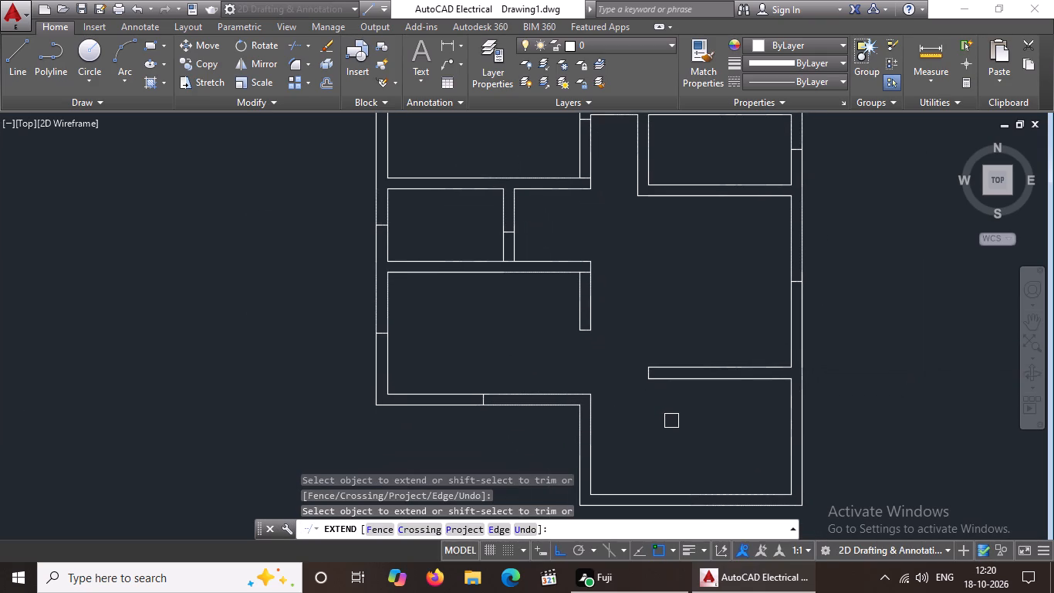
{"action": "middle_click_drag", "start_coordinate": [671, 421], "coordinate": [677, 581]}
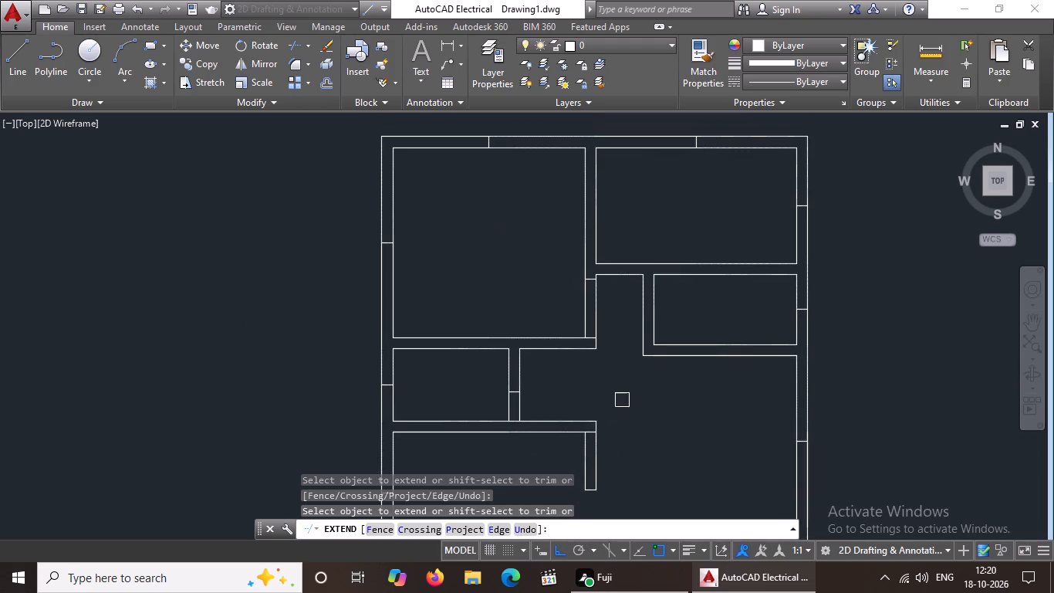
{"action": "key", "text": "Escape"}
Trim both wall lines across the door opening at the lower end of the upper-left room's right wall.
{"action": "type", "text": "tr"}
{"action": "key", "text": "Return"}
{"action": "key", "text": "Return"}
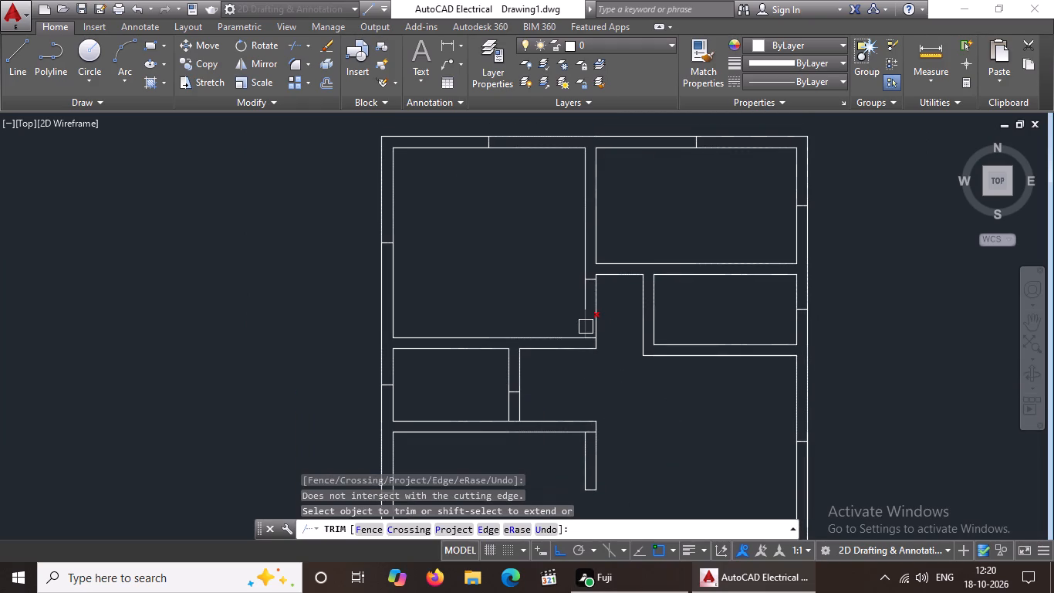
{"action": "left_click", "coordinate": [586, 326]}
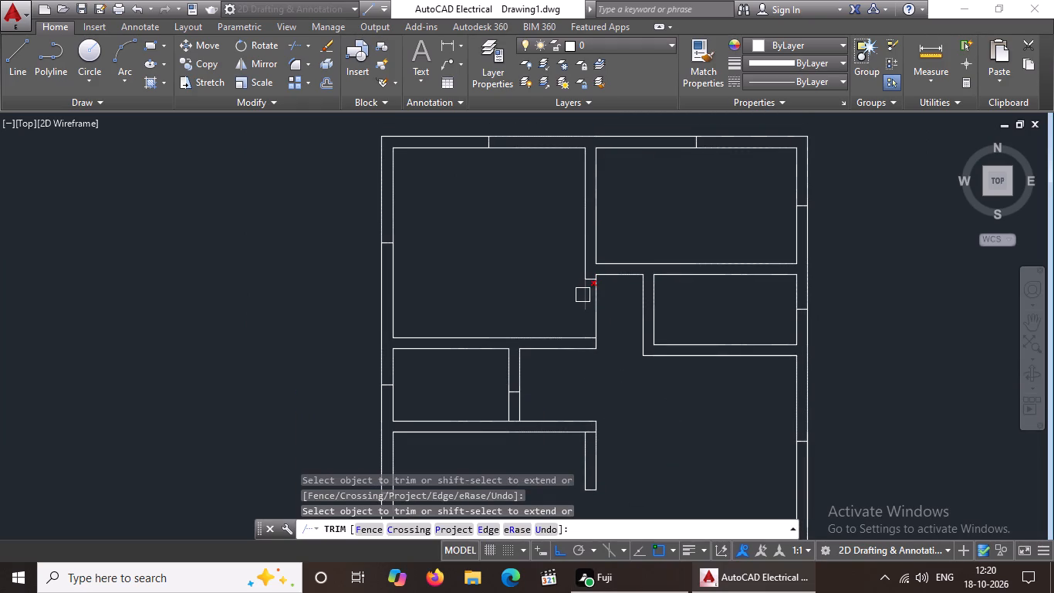
{"action": "left_click", "coordinate": [583, 293]}
{"action": "left_click", "coordinate": [590, 290]}
{"action": "left_click", "coordinate": [598, 325]}
{"action": "scroll", "coordinate": [631, 332], "scroll_direction": "down", "scroll_amount": 3}
{"action": "middle_click_drag", "start_coordinate": [636, 418], "coordinate": [628, 385]}
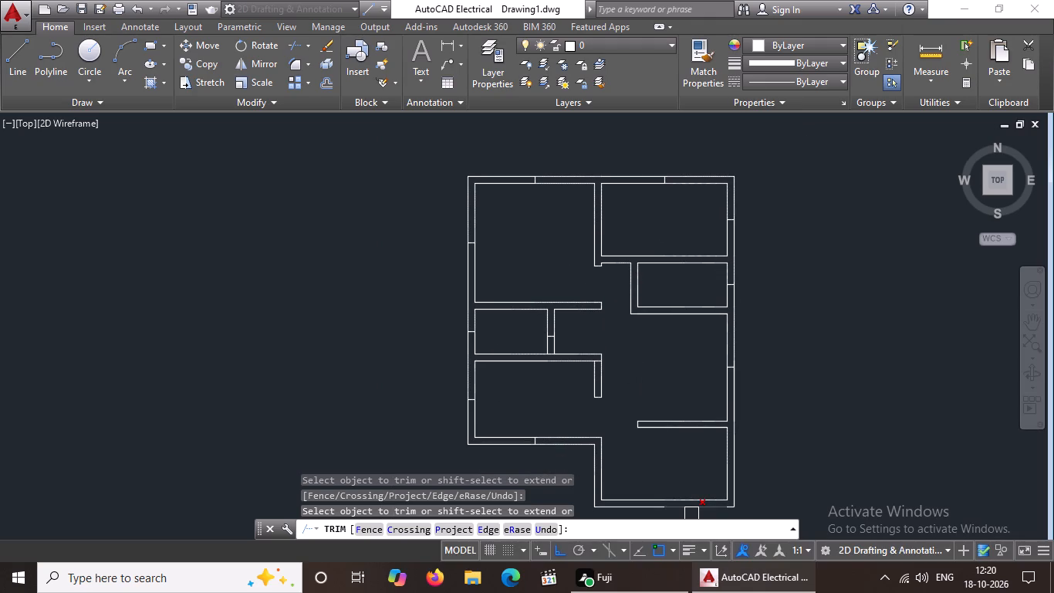
{"action": "middle_click_drag", "start_coordinate": [645, 483], "coordinate": [657, 459]}
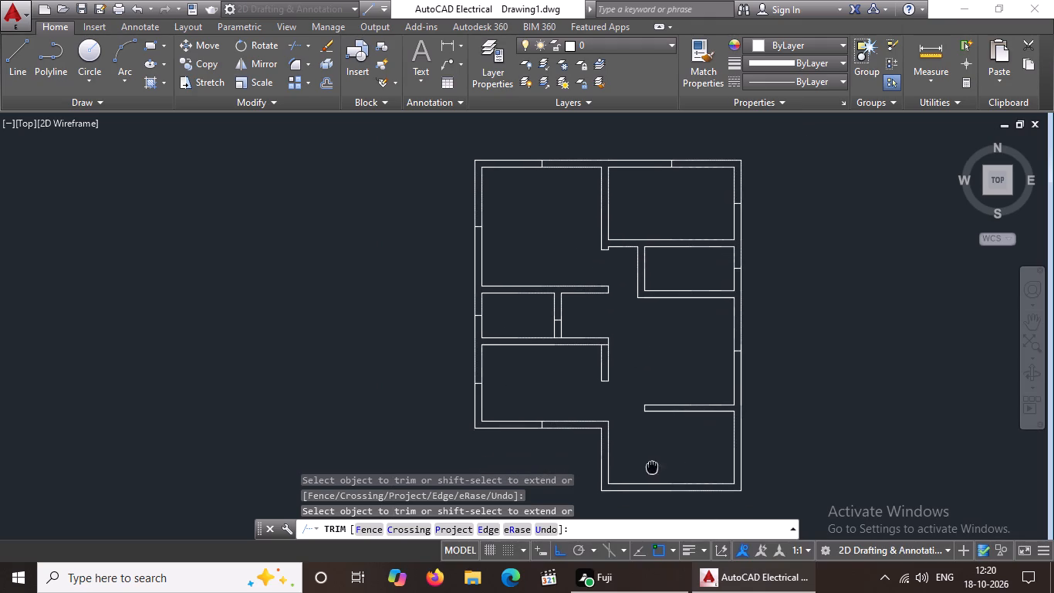
{"action": "middle_click_drag", "start_coordinate": [657, 459], "coordinate": [698, 404]}
{"action": "scroll", "coordinate": [682, 408], "scroll_direction": "up", "scroll_amount": 2}
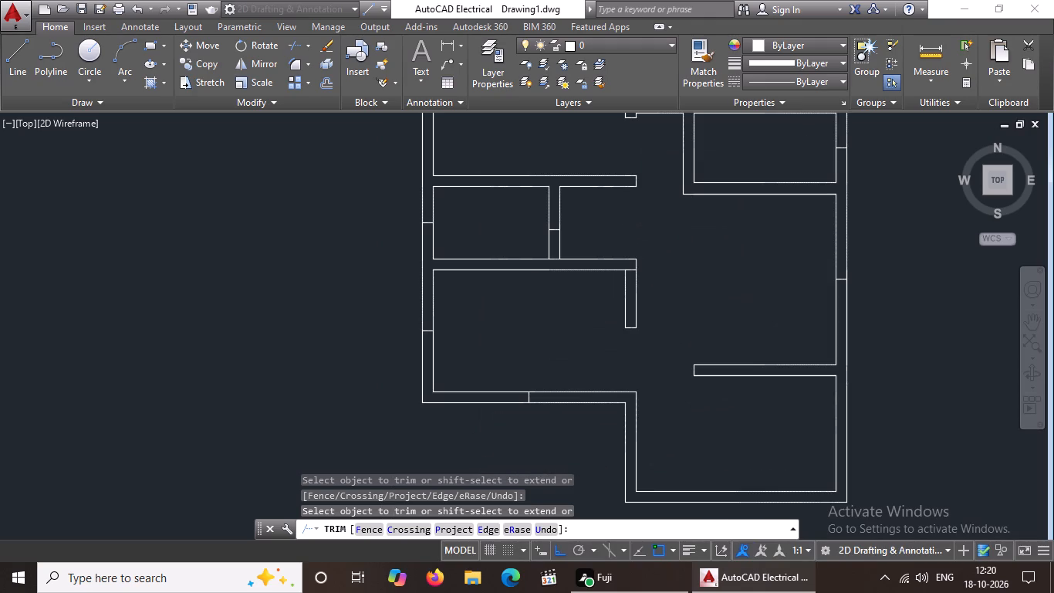
{"action": "key", "text": "Escape"}
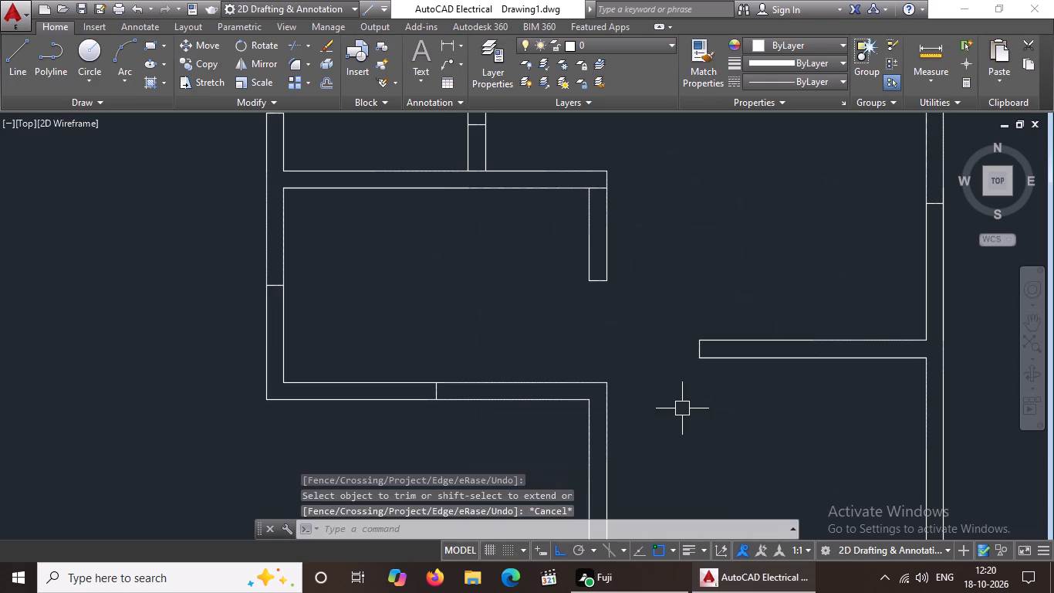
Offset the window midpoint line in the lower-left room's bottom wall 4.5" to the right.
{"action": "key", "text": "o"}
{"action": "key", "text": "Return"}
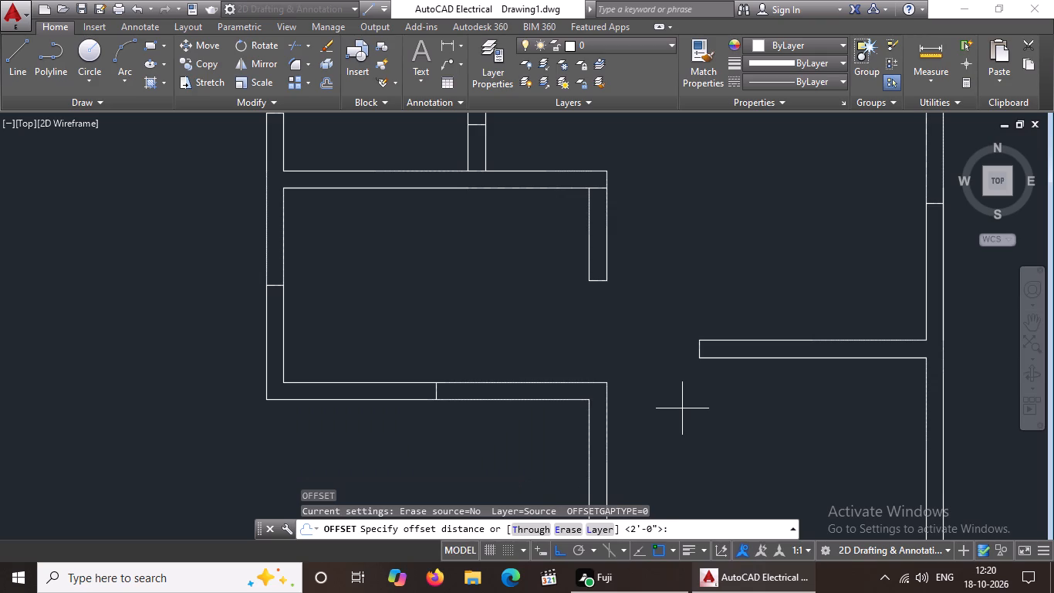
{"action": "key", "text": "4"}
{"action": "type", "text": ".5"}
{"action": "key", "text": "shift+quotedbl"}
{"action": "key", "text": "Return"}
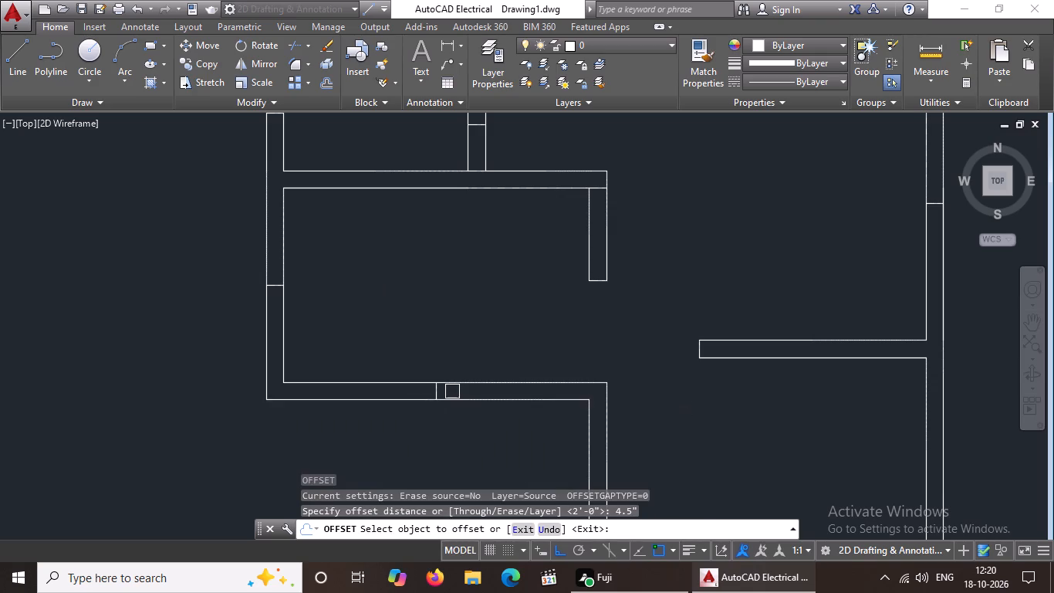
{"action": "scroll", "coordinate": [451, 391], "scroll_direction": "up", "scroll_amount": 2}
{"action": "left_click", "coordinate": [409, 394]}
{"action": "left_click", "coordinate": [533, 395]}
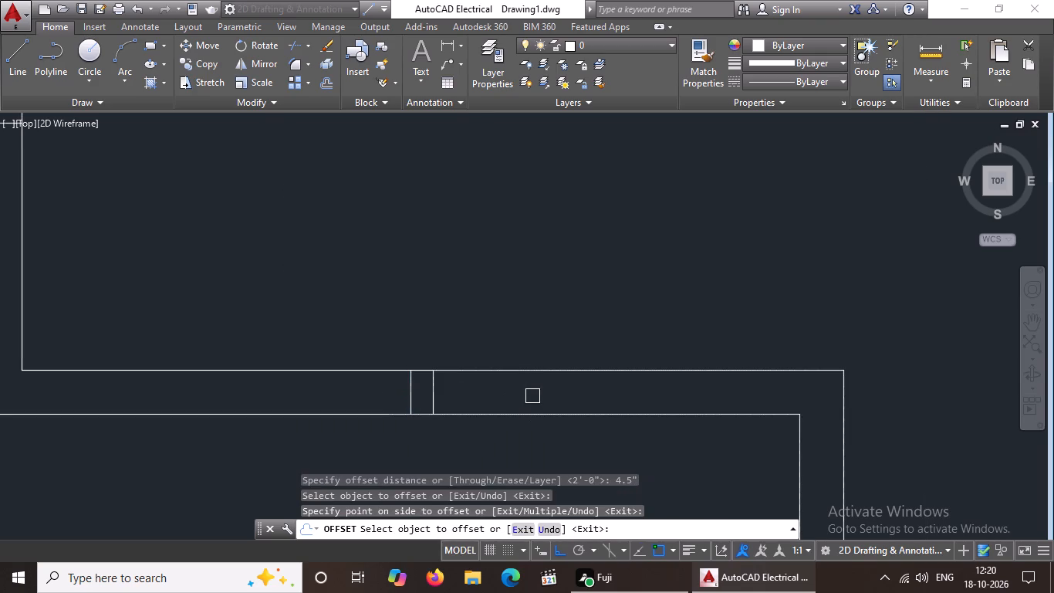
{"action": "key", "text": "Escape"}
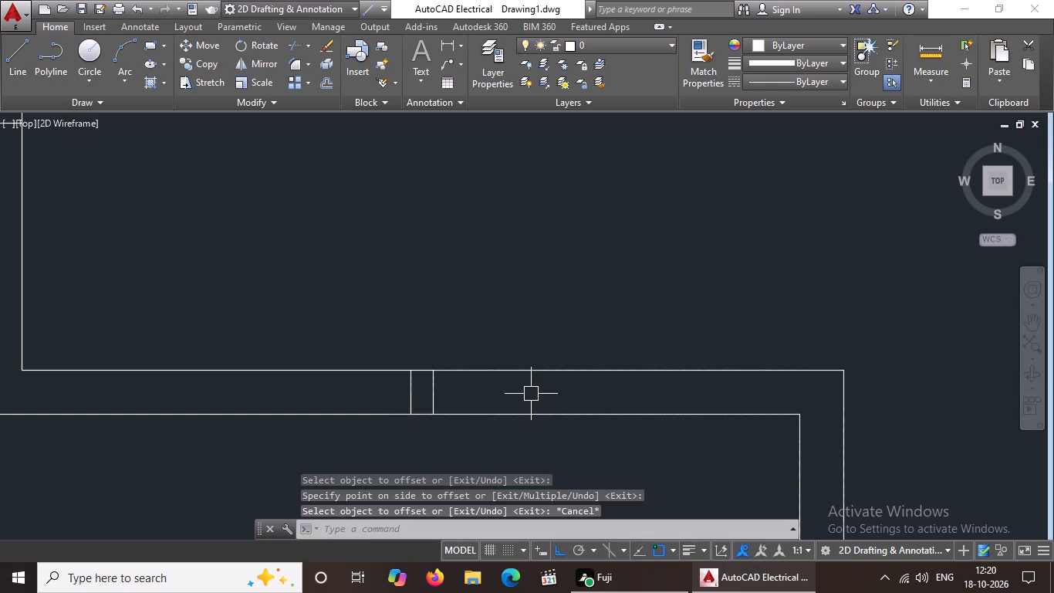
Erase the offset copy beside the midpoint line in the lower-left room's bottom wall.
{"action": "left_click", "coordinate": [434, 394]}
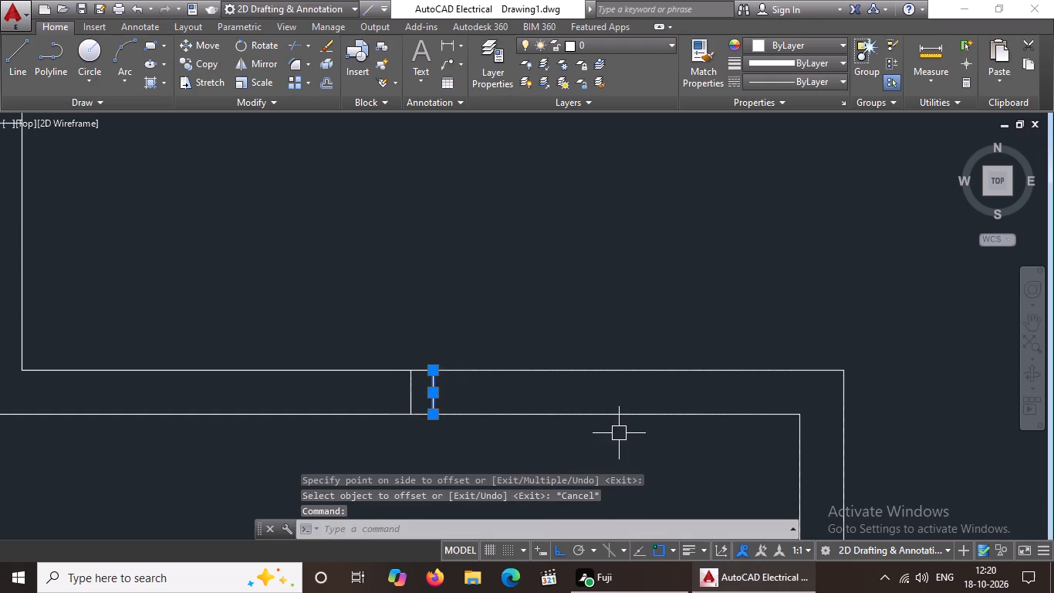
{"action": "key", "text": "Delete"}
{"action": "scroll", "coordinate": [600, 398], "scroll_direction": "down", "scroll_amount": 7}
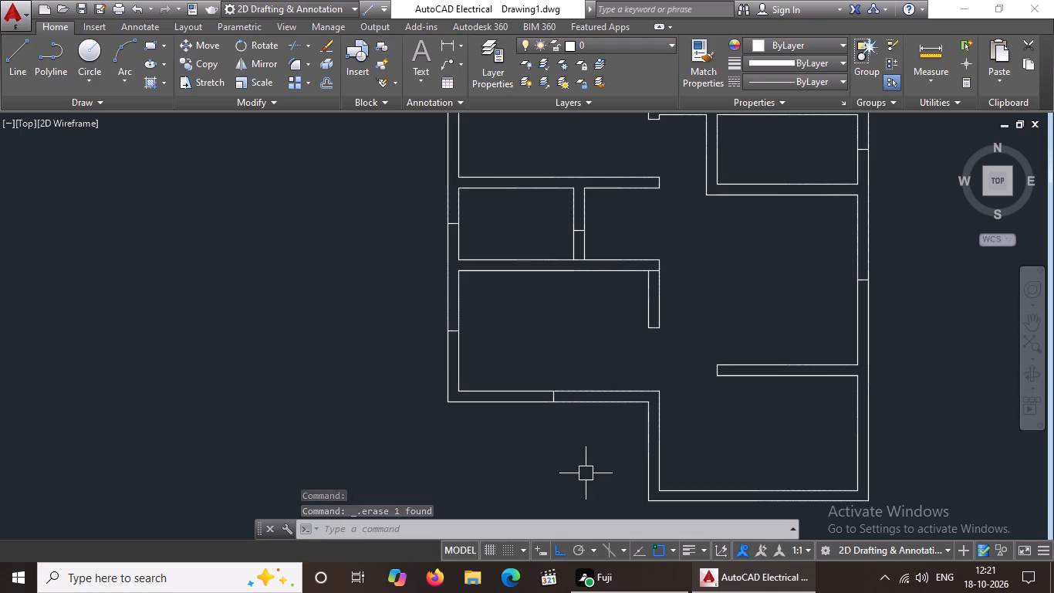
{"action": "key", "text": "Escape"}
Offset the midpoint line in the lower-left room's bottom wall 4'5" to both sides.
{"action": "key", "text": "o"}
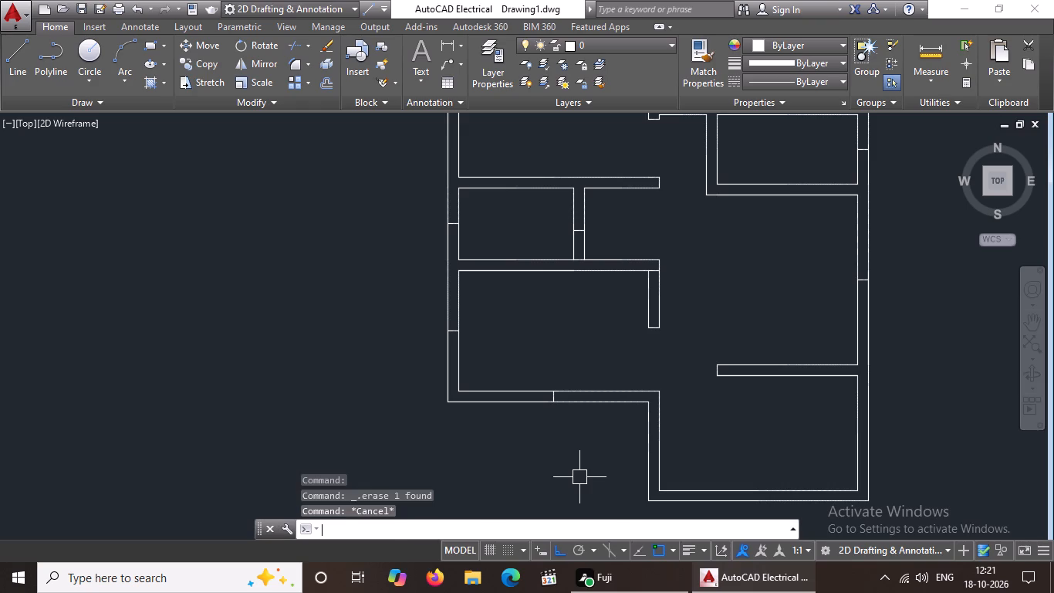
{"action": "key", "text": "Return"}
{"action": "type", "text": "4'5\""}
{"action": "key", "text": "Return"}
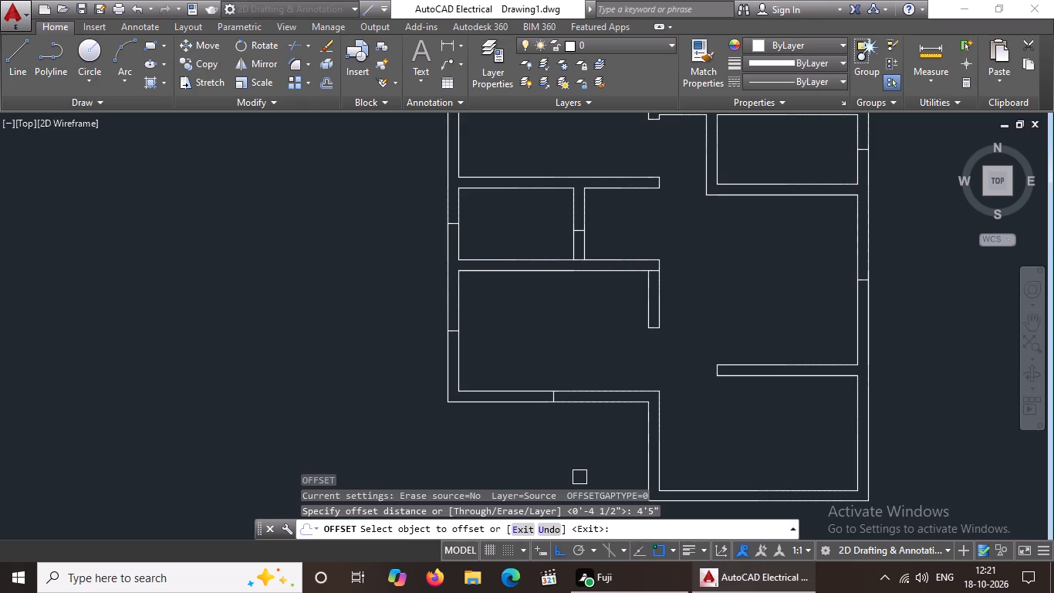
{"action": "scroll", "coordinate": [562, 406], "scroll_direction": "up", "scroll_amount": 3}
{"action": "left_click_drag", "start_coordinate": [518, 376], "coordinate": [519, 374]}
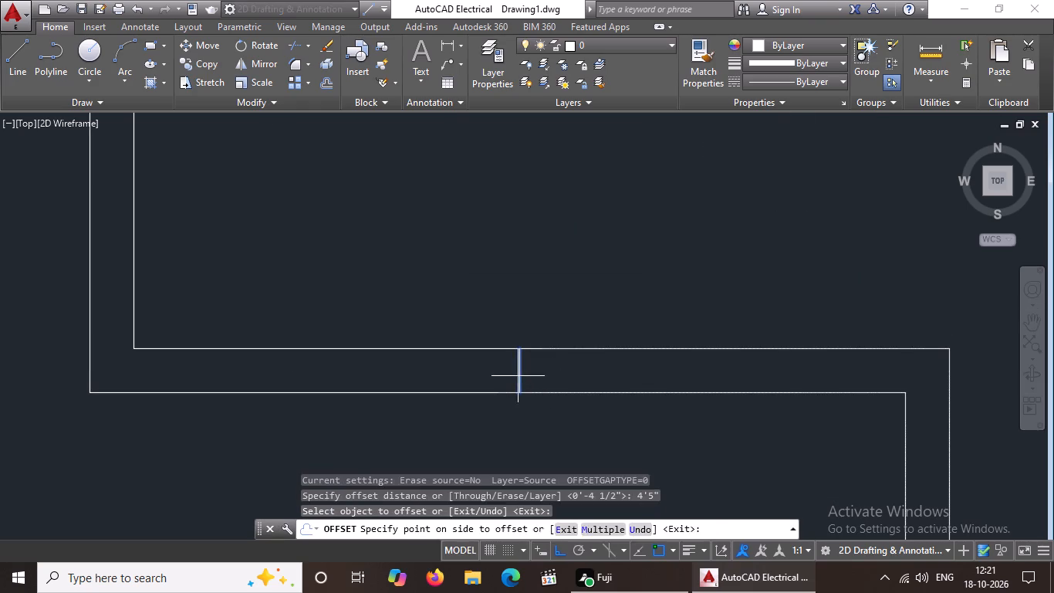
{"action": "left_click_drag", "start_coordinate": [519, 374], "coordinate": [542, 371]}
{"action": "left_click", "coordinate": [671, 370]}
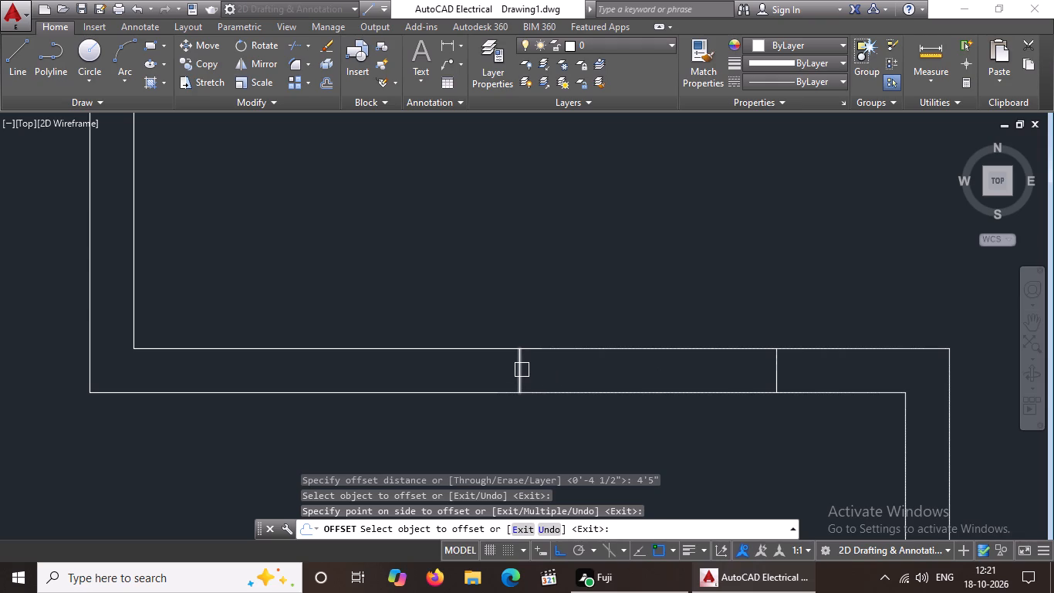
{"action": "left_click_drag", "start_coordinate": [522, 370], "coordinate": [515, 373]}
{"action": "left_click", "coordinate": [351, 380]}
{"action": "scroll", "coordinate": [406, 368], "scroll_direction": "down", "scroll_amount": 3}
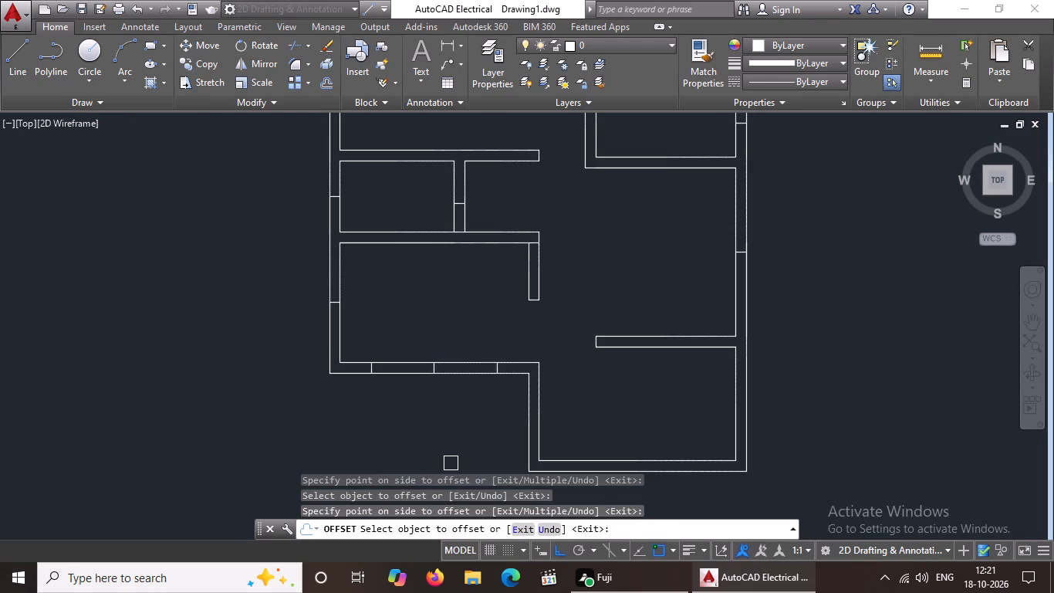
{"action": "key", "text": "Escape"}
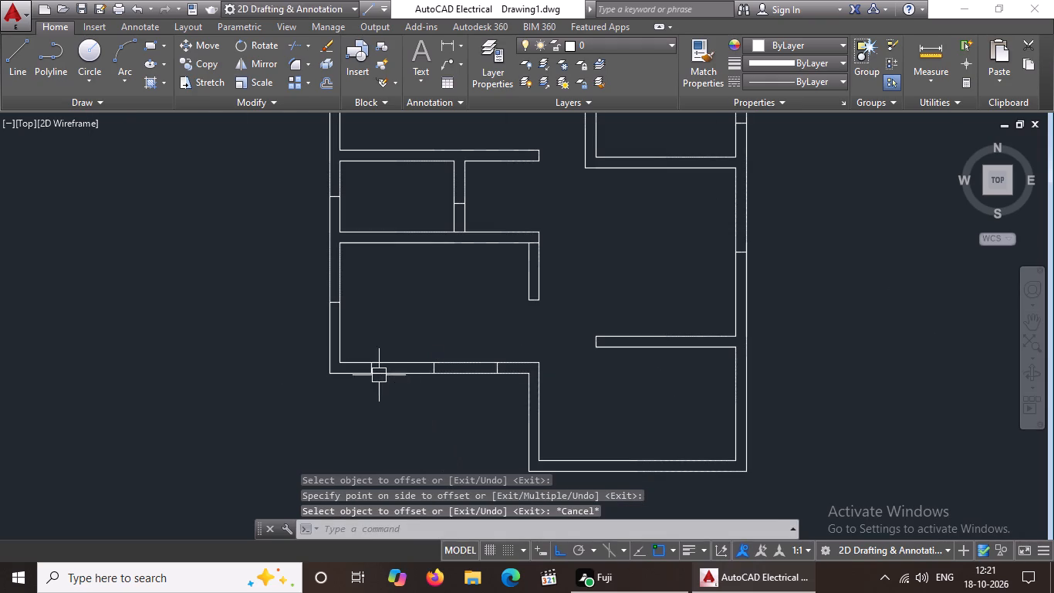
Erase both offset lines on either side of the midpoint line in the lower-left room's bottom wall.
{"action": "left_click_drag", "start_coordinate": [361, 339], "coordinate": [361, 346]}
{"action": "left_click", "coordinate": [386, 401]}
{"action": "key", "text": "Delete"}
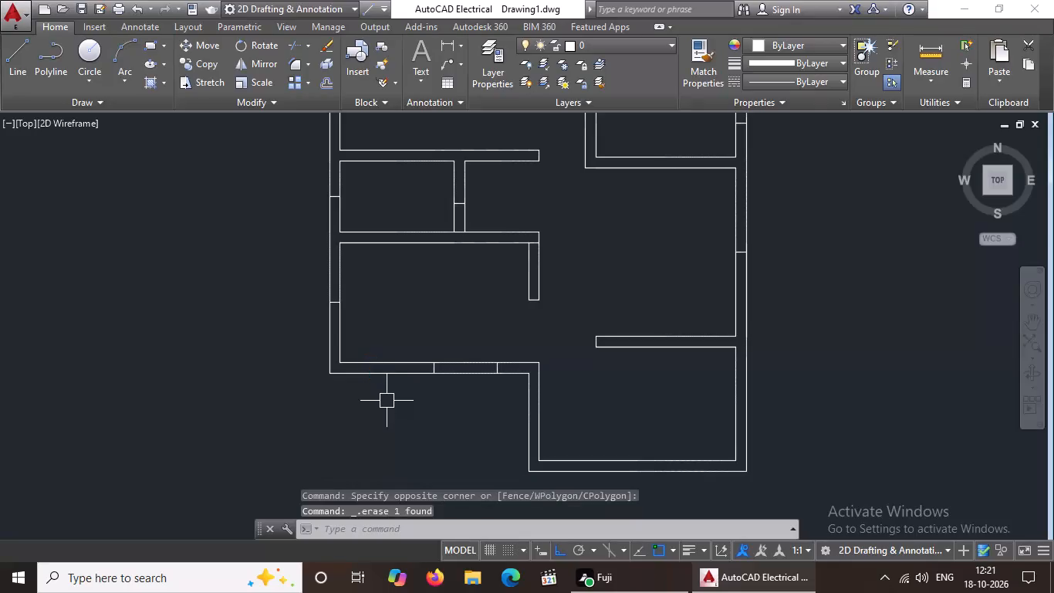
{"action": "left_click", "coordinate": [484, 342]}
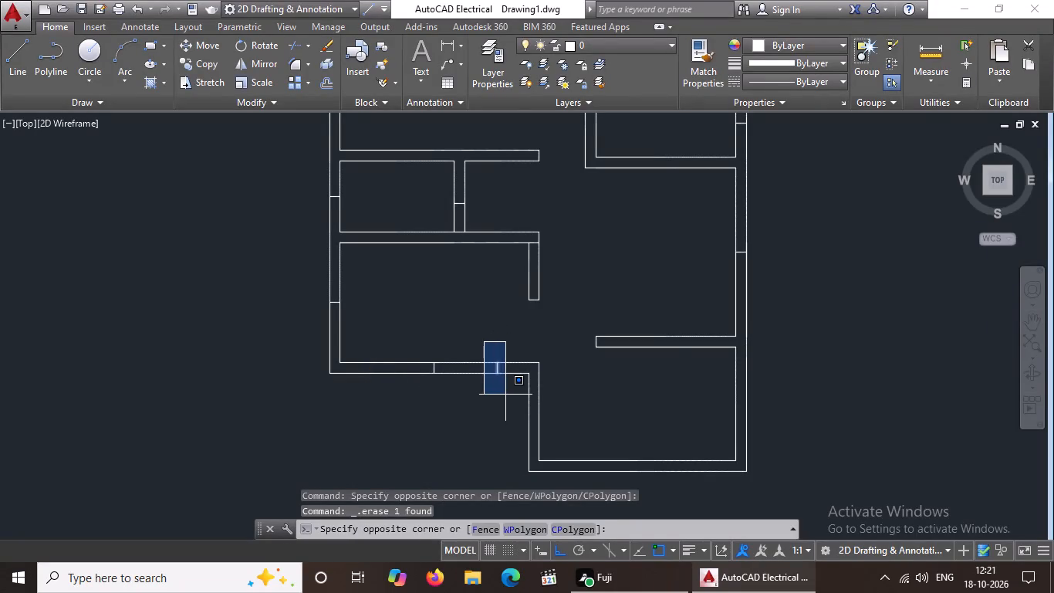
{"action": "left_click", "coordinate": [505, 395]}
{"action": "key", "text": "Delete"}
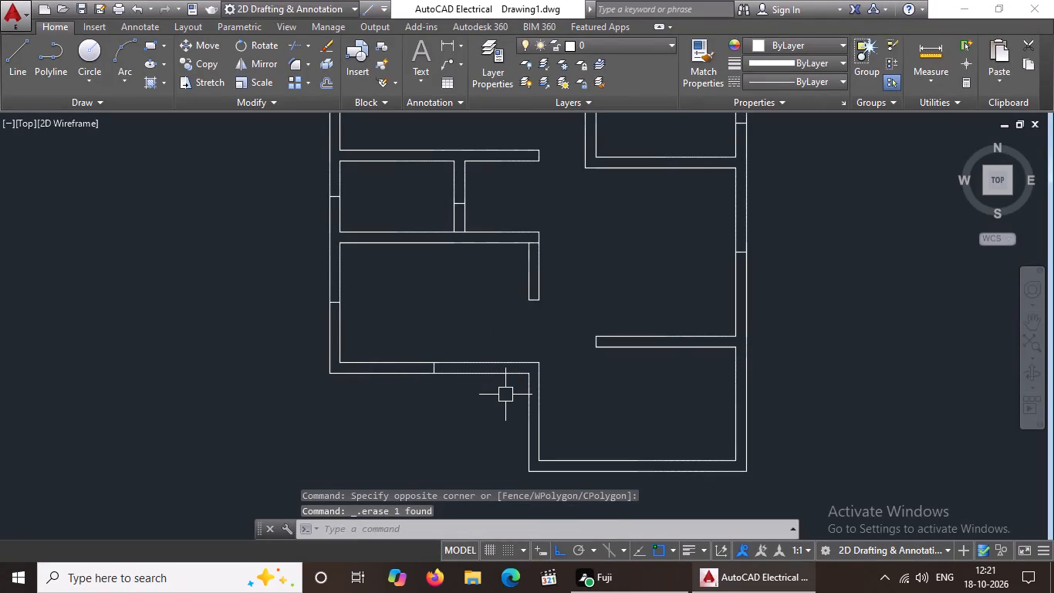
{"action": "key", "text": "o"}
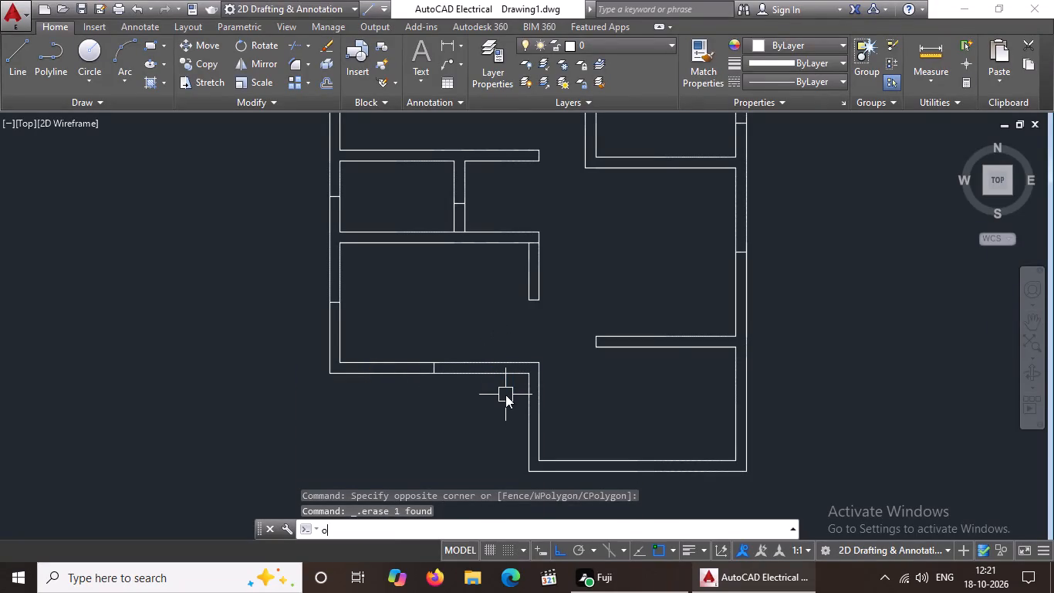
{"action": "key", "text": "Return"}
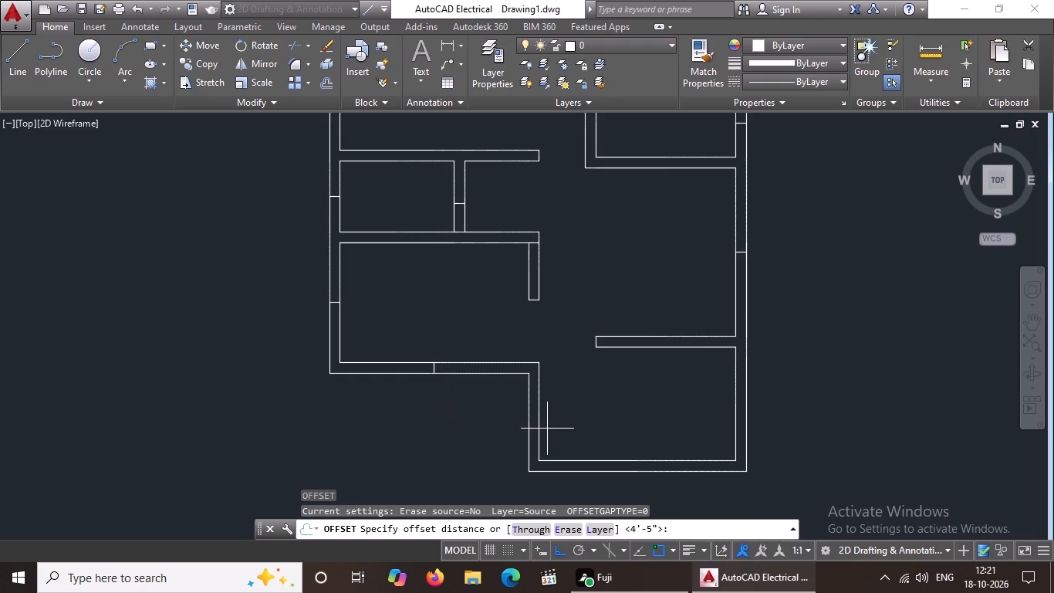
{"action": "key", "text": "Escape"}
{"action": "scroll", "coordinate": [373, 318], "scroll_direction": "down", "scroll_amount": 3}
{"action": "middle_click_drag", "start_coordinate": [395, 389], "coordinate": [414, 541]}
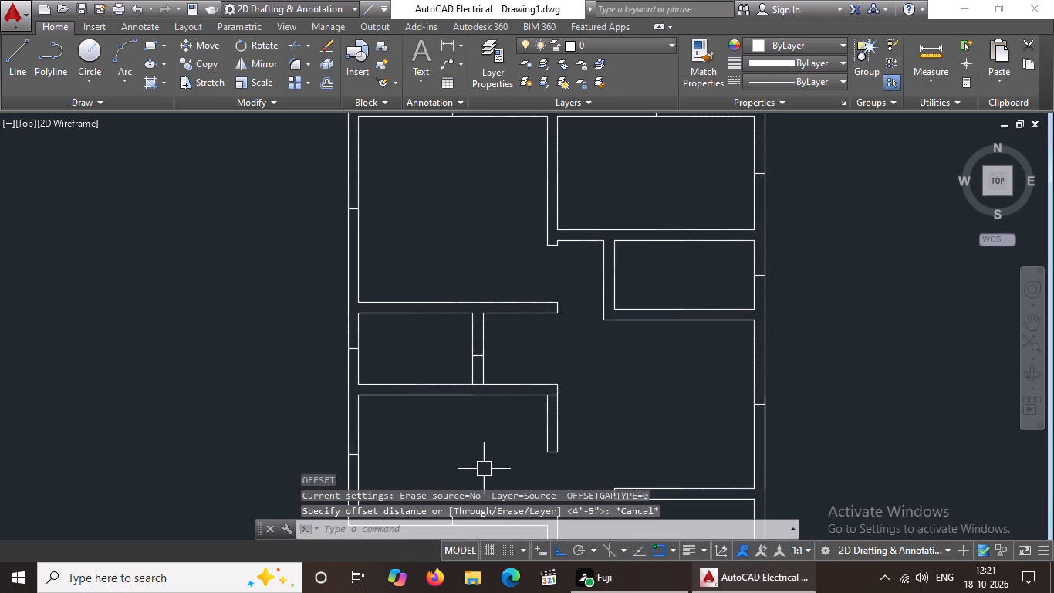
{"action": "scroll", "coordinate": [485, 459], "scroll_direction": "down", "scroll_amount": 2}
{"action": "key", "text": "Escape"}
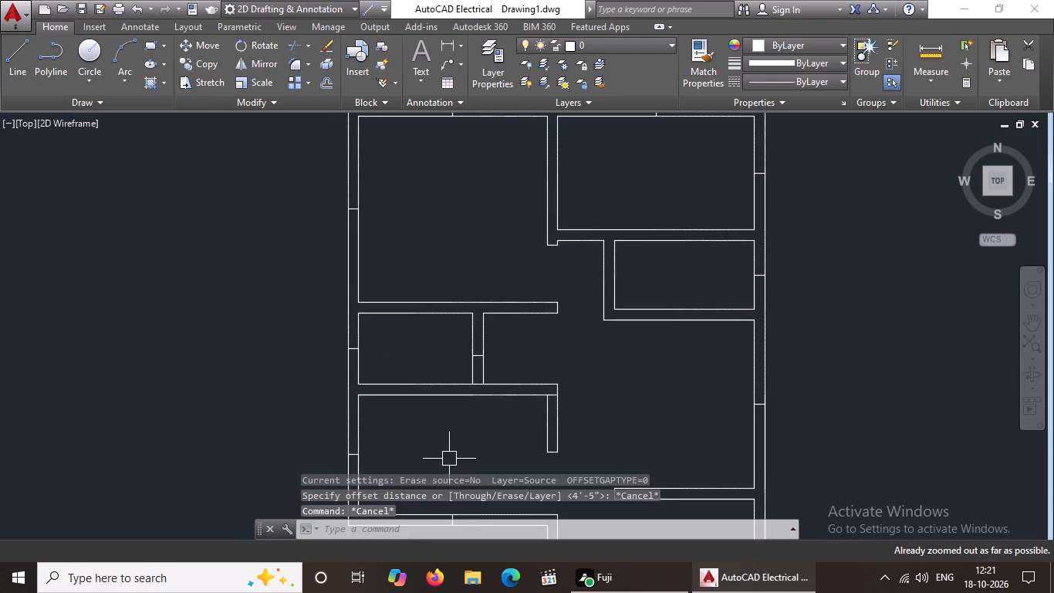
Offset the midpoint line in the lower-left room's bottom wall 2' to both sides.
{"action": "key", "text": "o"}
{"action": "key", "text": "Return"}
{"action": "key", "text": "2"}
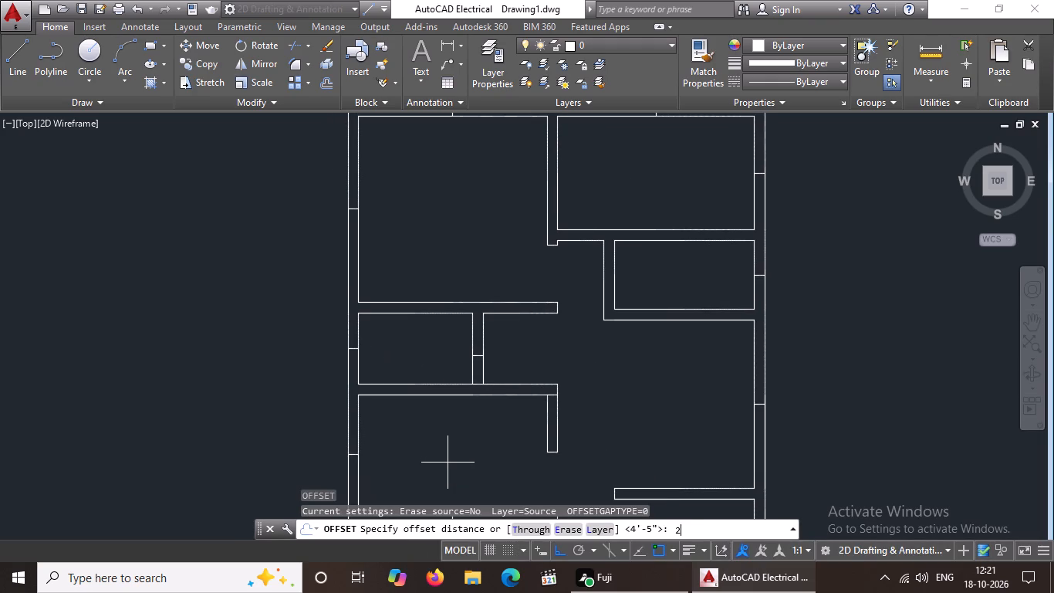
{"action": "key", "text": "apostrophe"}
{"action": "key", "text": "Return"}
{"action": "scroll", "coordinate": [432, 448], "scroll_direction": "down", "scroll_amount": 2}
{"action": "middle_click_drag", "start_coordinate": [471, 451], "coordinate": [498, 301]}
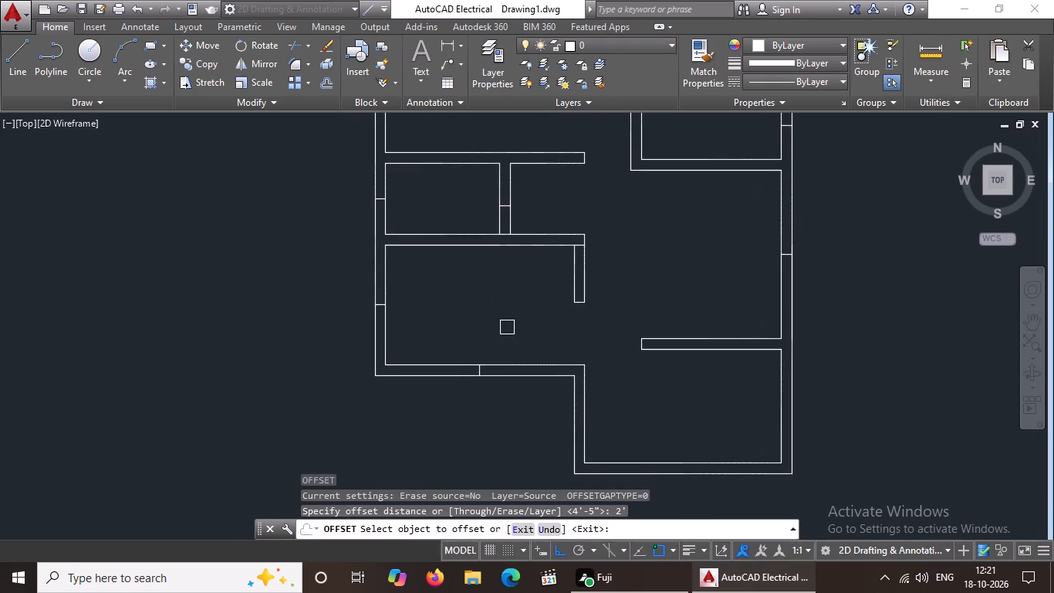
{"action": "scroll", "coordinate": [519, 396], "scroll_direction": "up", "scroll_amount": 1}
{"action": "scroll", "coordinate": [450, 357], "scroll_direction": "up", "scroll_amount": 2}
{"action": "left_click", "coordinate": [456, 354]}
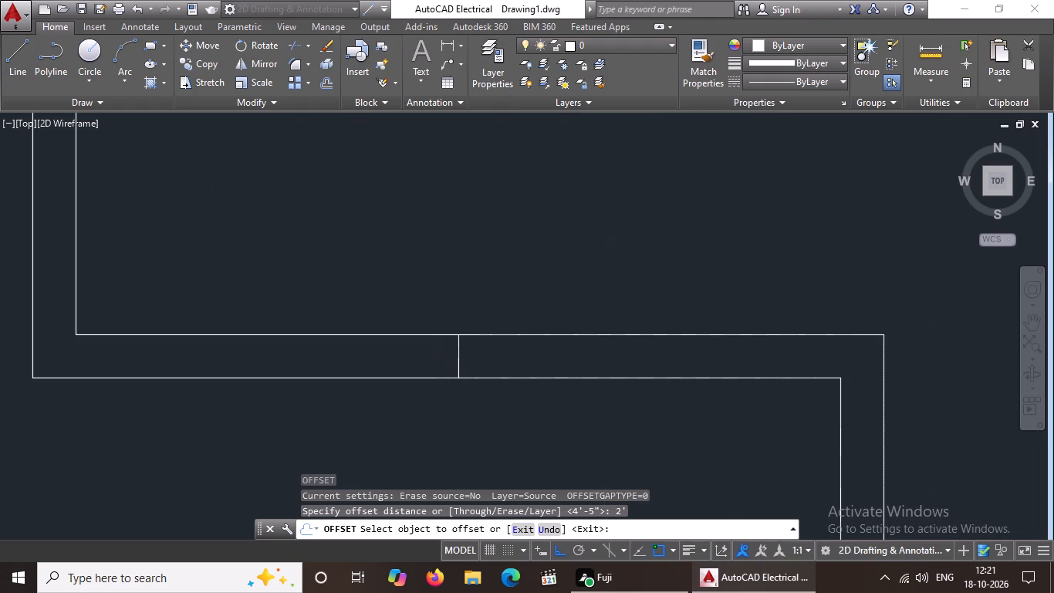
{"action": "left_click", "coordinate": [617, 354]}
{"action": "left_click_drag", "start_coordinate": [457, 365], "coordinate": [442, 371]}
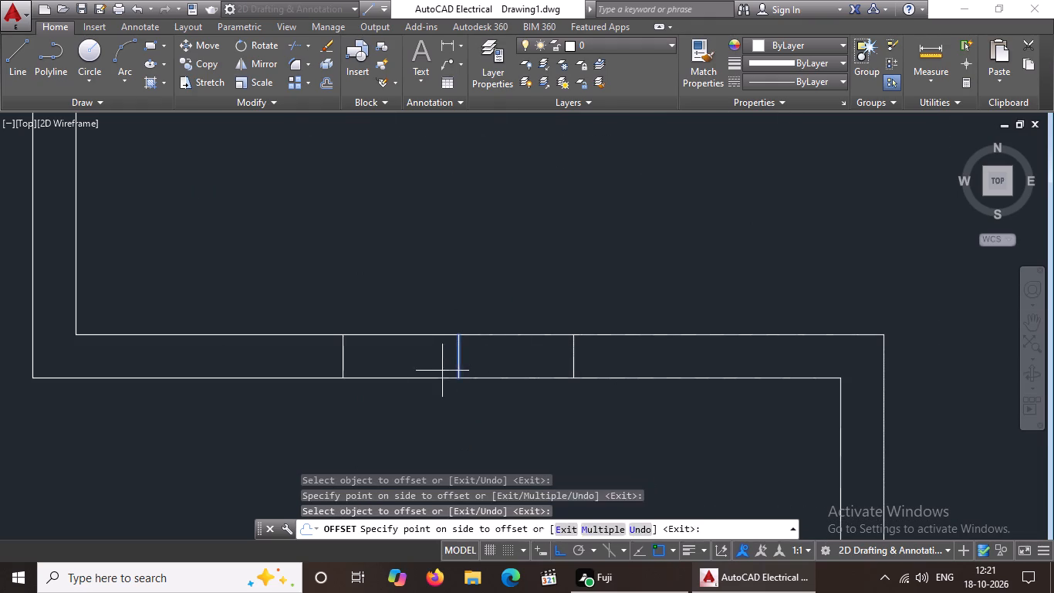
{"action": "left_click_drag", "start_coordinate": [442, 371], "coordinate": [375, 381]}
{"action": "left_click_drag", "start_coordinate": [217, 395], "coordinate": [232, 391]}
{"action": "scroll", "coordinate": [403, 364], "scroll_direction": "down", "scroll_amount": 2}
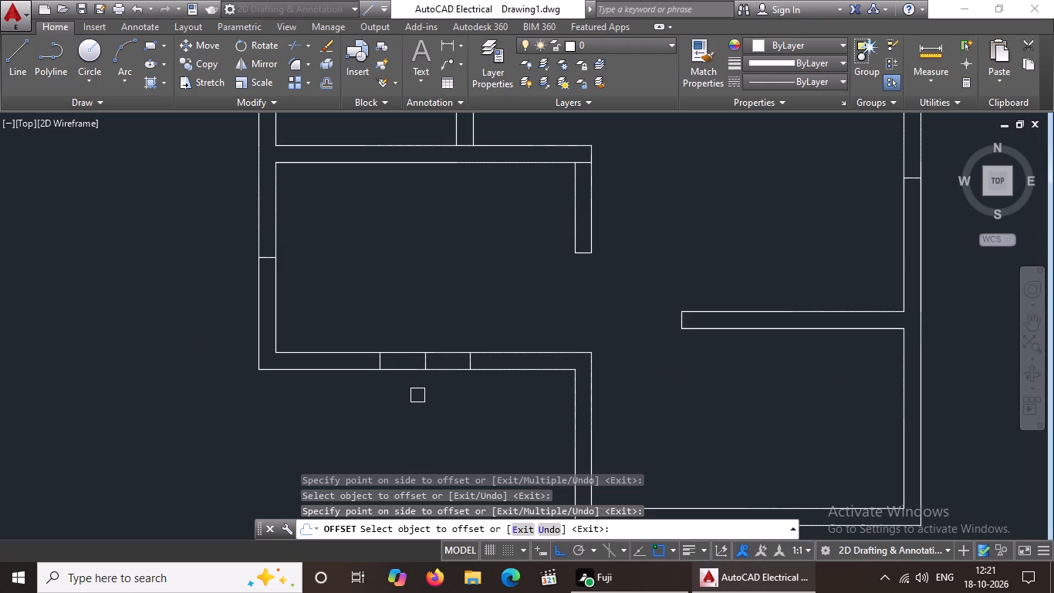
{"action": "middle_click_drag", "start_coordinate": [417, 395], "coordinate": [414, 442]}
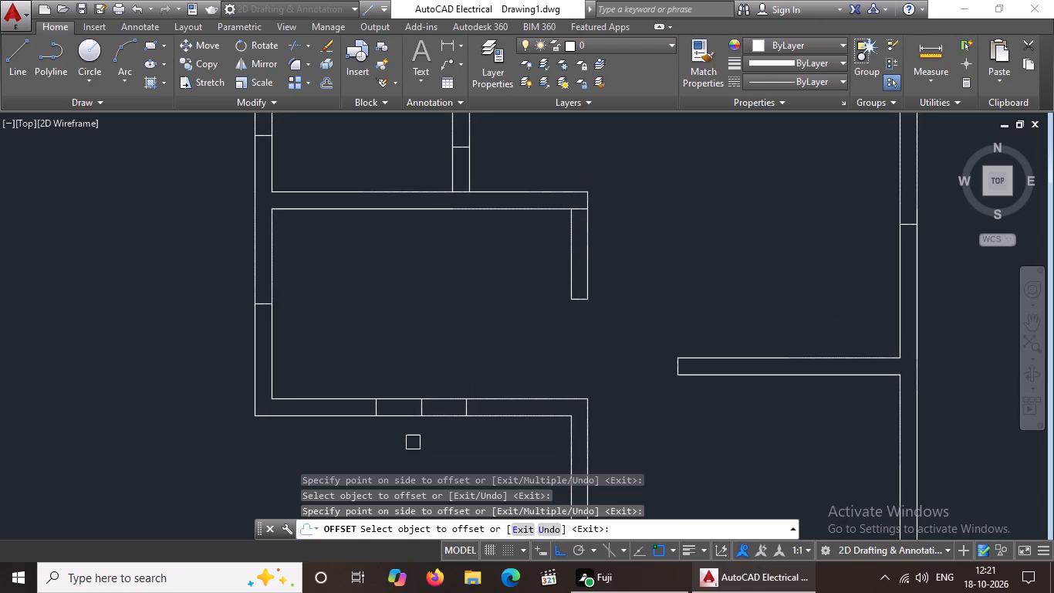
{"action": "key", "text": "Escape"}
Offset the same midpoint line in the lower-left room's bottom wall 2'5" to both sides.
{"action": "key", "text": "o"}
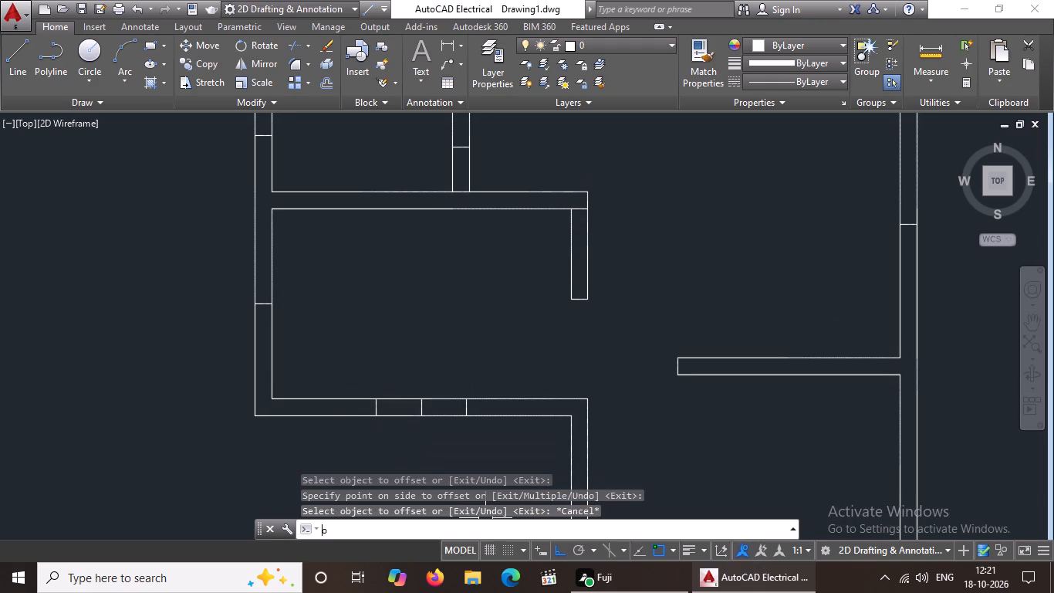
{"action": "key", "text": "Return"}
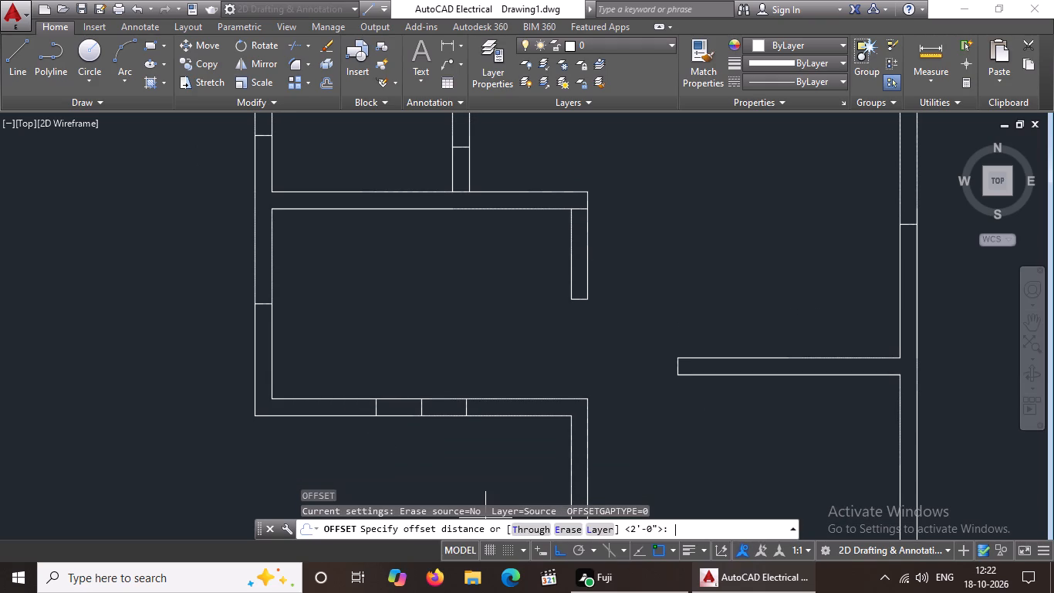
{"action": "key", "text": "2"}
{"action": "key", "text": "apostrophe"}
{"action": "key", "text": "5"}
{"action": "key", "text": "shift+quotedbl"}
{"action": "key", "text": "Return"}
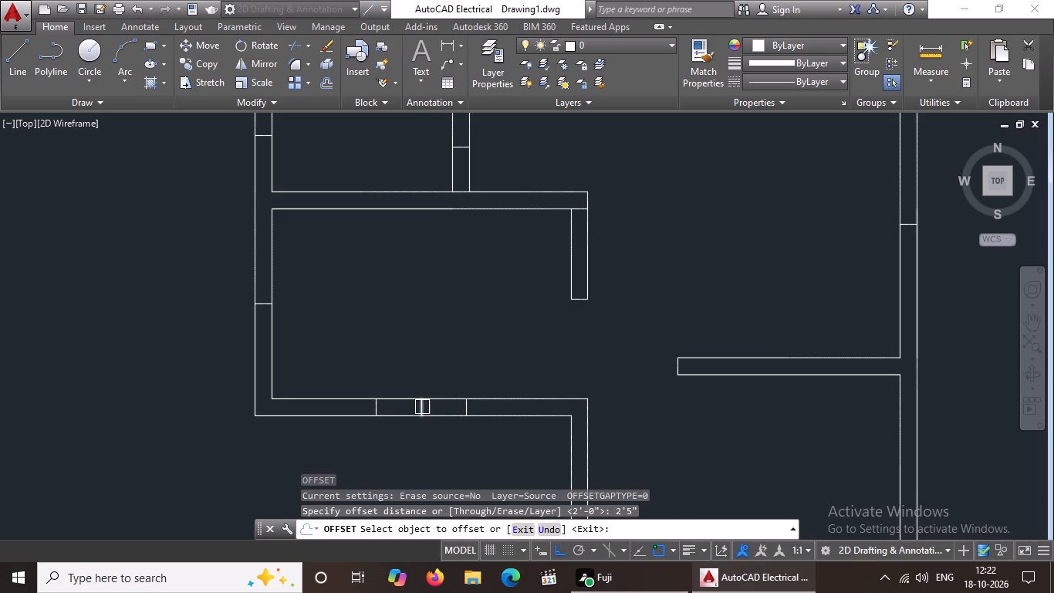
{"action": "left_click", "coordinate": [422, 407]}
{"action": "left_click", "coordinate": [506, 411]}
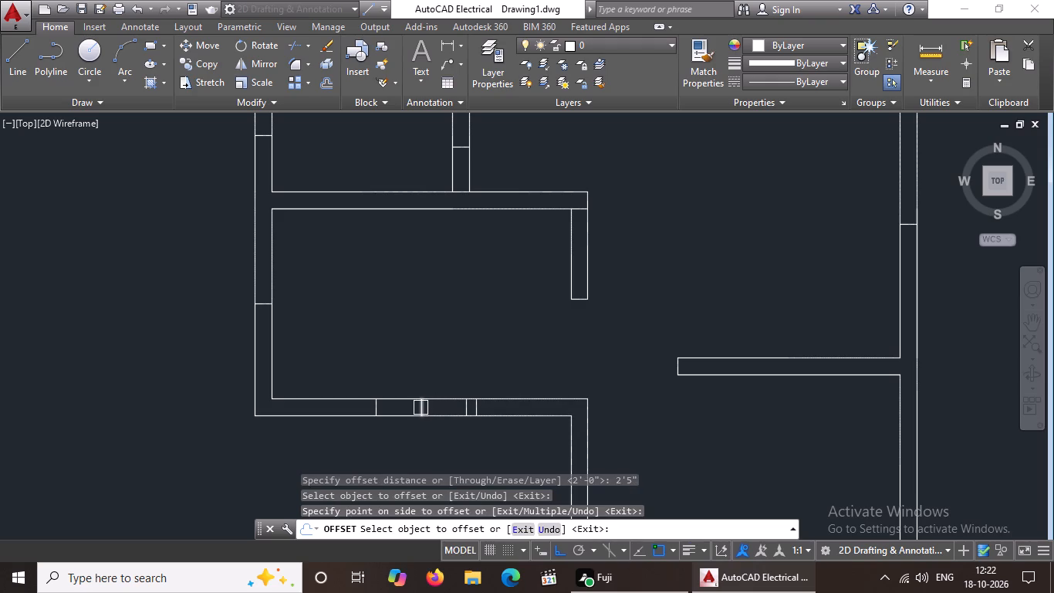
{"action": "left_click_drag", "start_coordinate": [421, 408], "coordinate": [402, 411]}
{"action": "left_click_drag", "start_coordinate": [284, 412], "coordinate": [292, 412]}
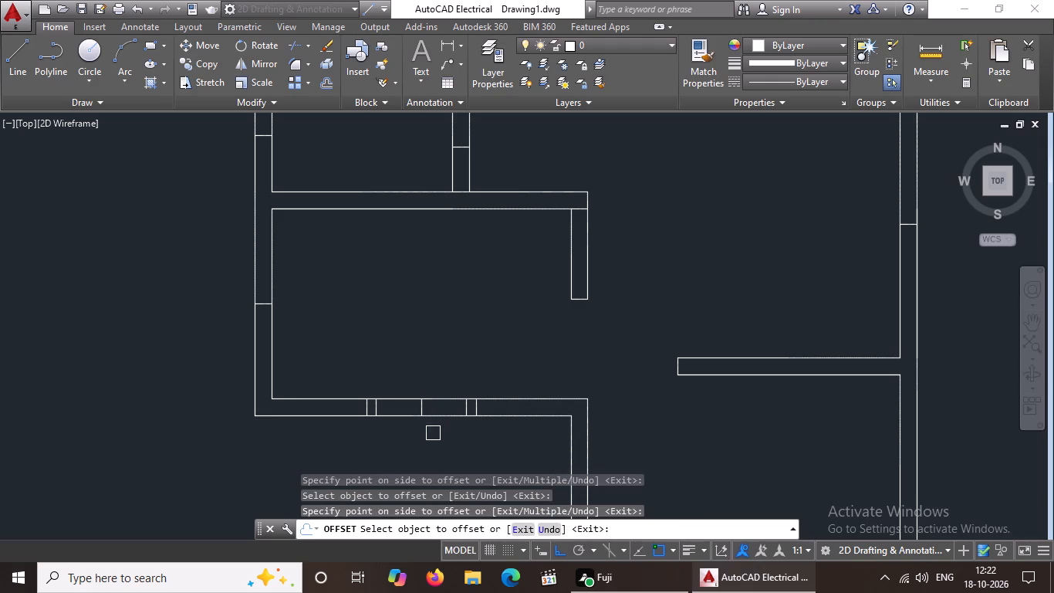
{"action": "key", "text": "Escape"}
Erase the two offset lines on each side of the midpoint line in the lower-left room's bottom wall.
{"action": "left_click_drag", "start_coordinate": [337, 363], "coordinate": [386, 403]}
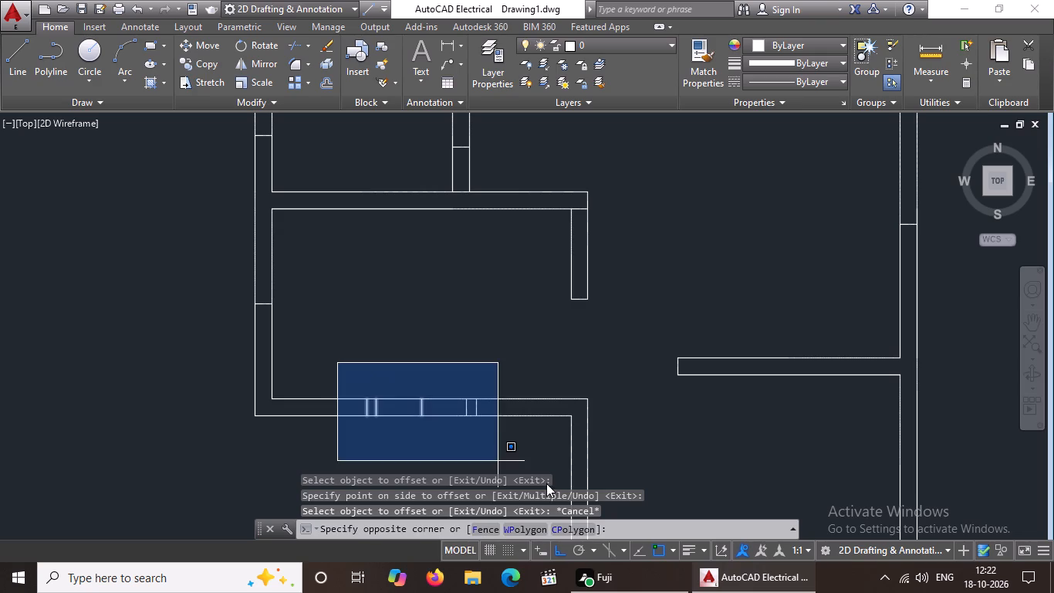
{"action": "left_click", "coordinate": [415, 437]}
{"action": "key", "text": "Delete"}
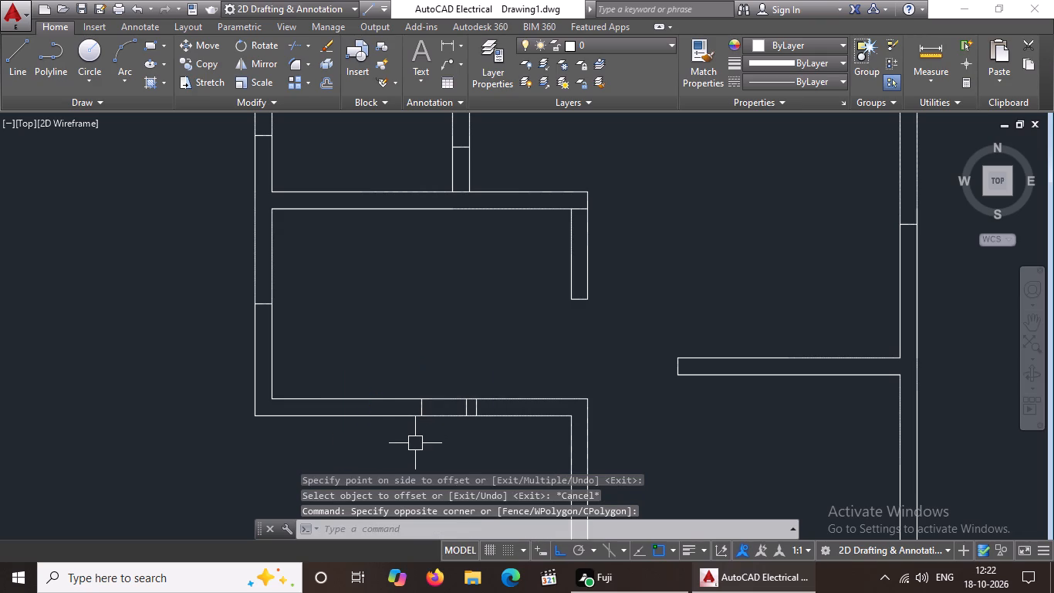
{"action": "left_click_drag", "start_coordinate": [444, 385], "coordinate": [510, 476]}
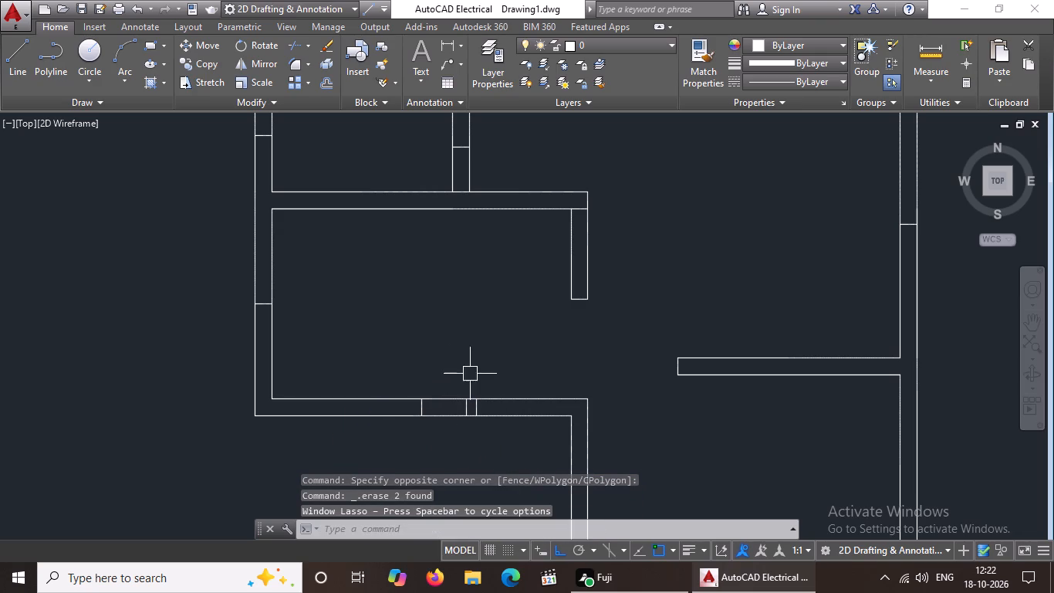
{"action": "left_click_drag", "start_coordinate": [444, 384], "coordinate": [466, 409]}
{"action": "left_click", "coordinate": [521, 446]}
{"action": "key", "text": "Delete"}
Trim both lines of the short vertical partition above the lower-left room, between its cross line and the horizontal wall below, to open a doorway.
{"action": "scroll", "coordinate": [510, 438], "scroll_direction": "down", "scroll_amount": 2}
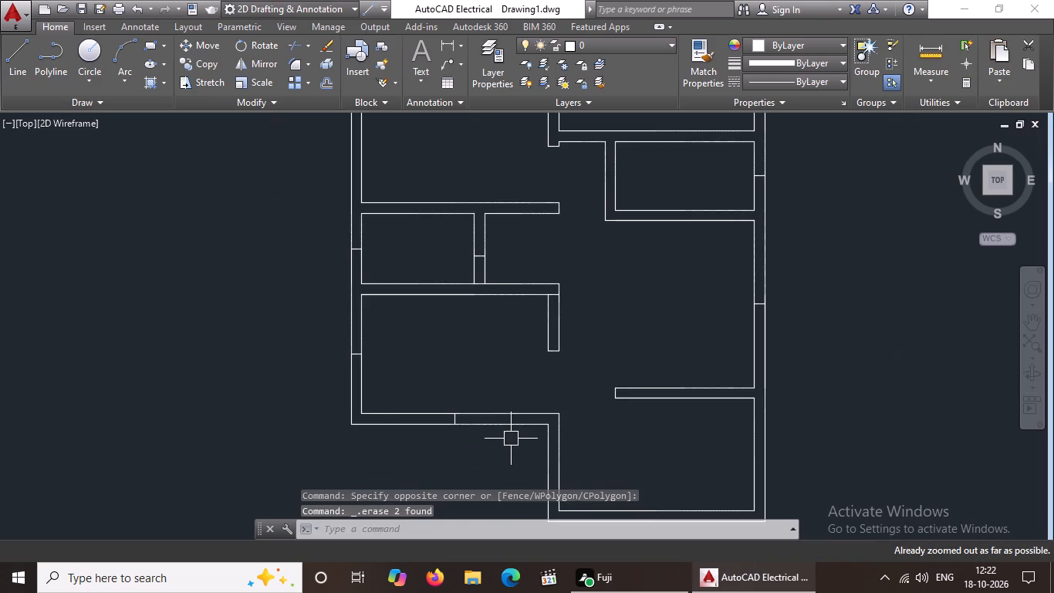
{"action": "scroll", "coordinate": [511, 439], "scroll_direction": "down", "scroll_amount": 1}
{"action": "middle_click_drag", "start_coordinate": [652, 499], "coordinate": [652, 416]}
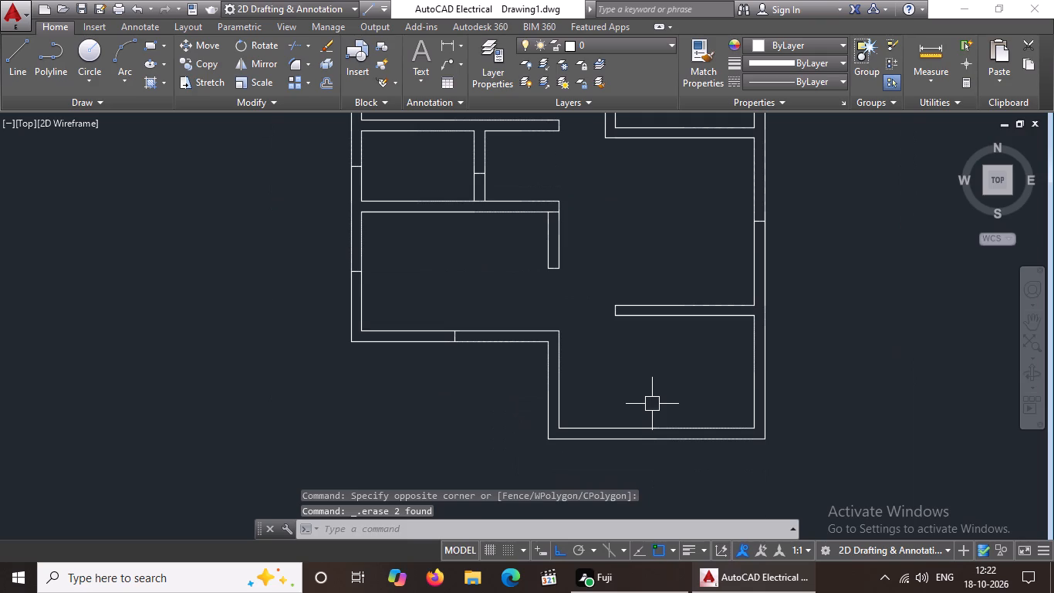
{"action": "key", "text": "Escape"}
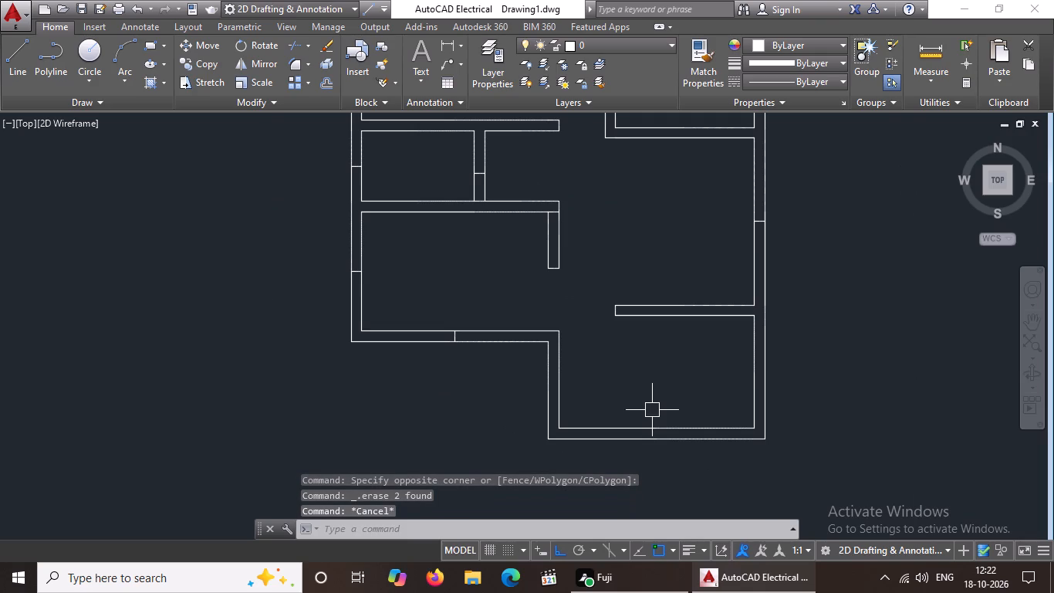
{"action": "scroll", "coordinate": [493, 370], "scroll_direction": "down", "scroll_amount": 2}
{"action": "middle_click_drag", "start_coordinate": [492, 383], "coordinate": [498, 418]}
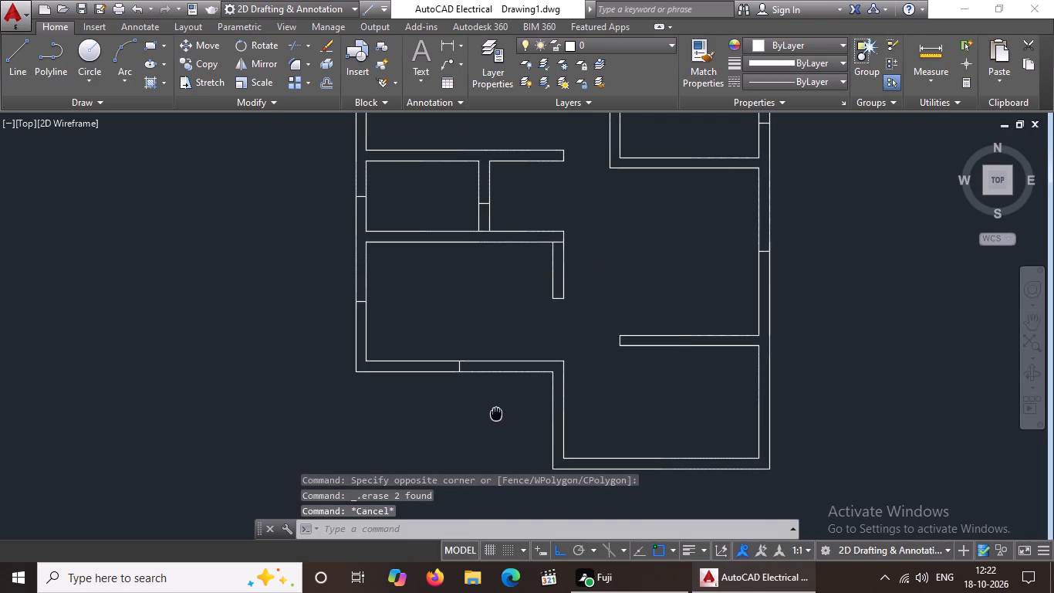
{"action": "middle_click_drag", "start_coordinate": [498, 418], "coordinate": [502, 427]}
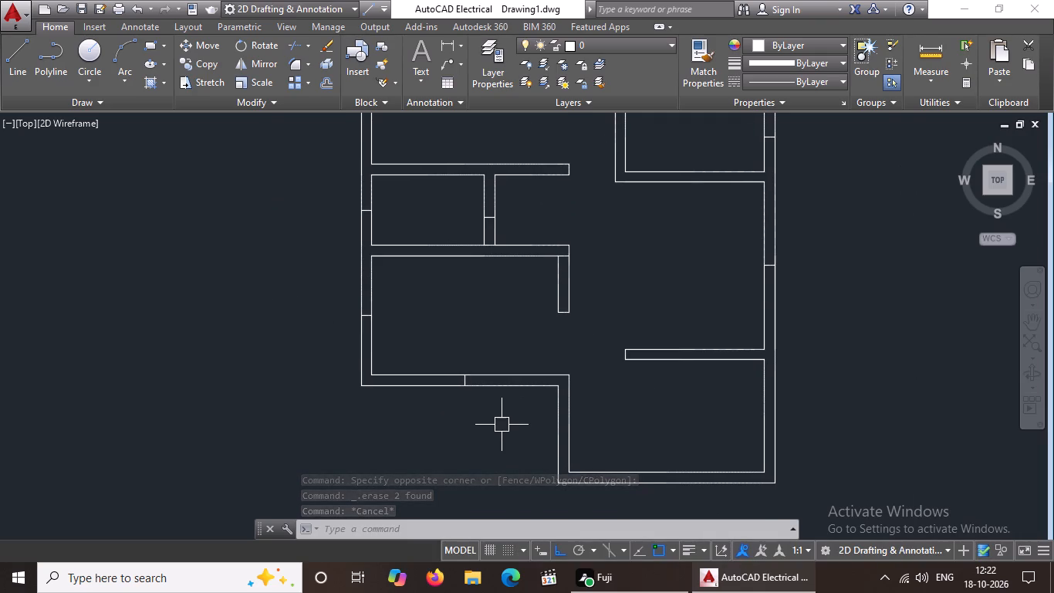
{"action": "key", "text": "Escape"}
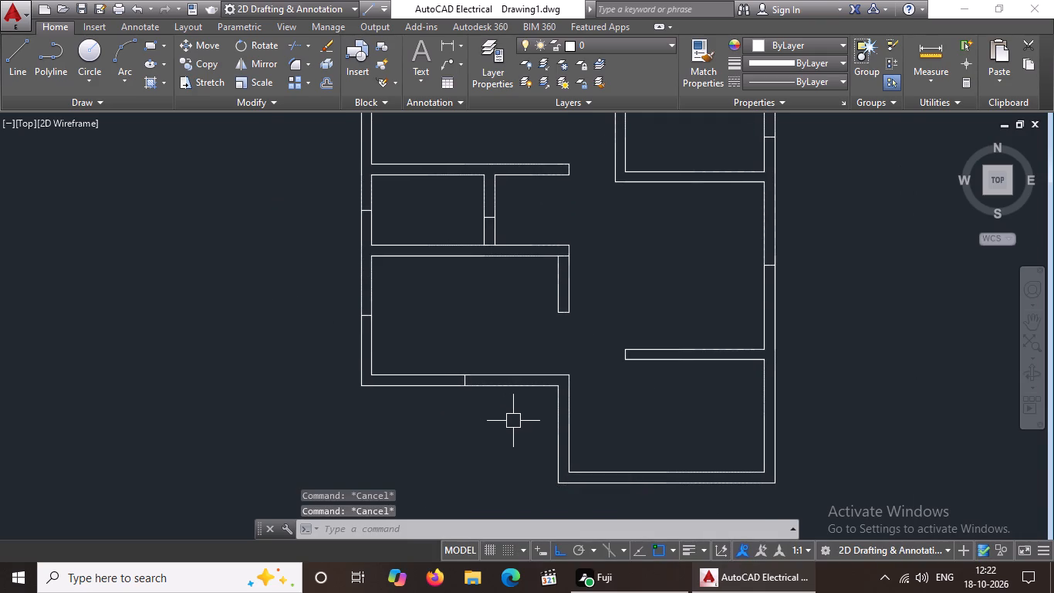
{"action": "key", "text": "t"}
{"action": "type", "text": "r"}
{"action": "key", "text": "space"}
{"action": "key", "text": "space"}
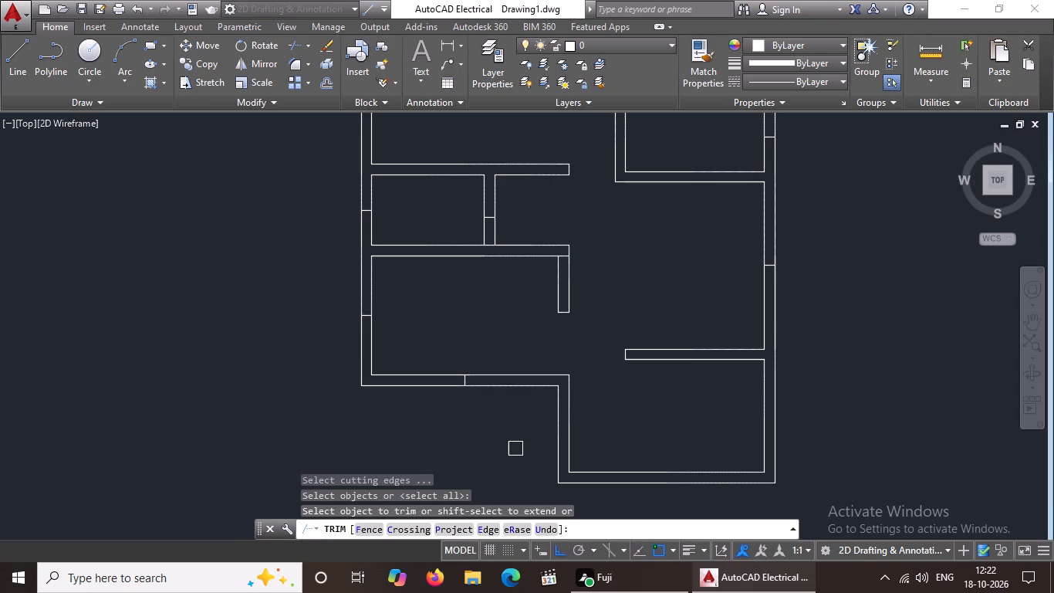
{"action": "scroll", "coordinate": [496, 203], "scroll_direction": "up", "scroll_amount": 2}
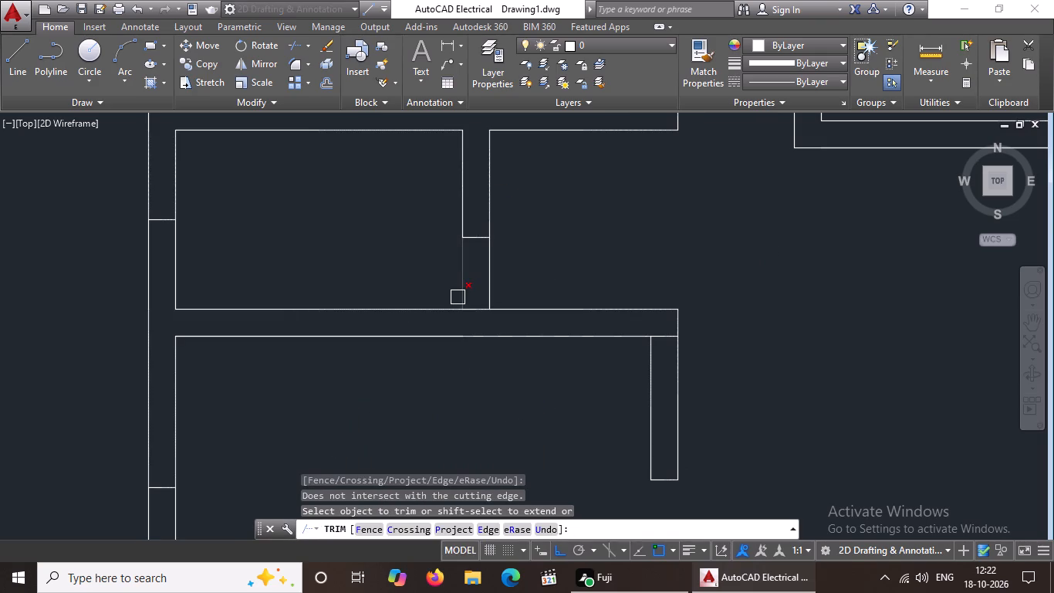
{"action": "left_click", "coordinate": [460, 293]}
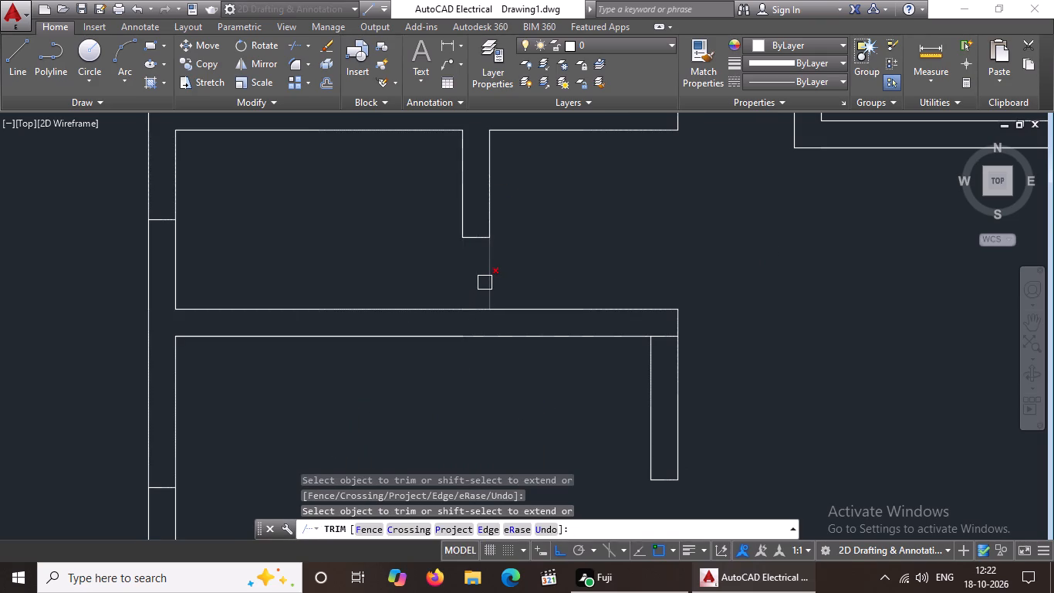
{"action": "left_click", "coordinate": [485, 282]}
{"action": "scroll", "coordinate": [576, 446], "scroll_direction": "down", "scroll_amount": 3}
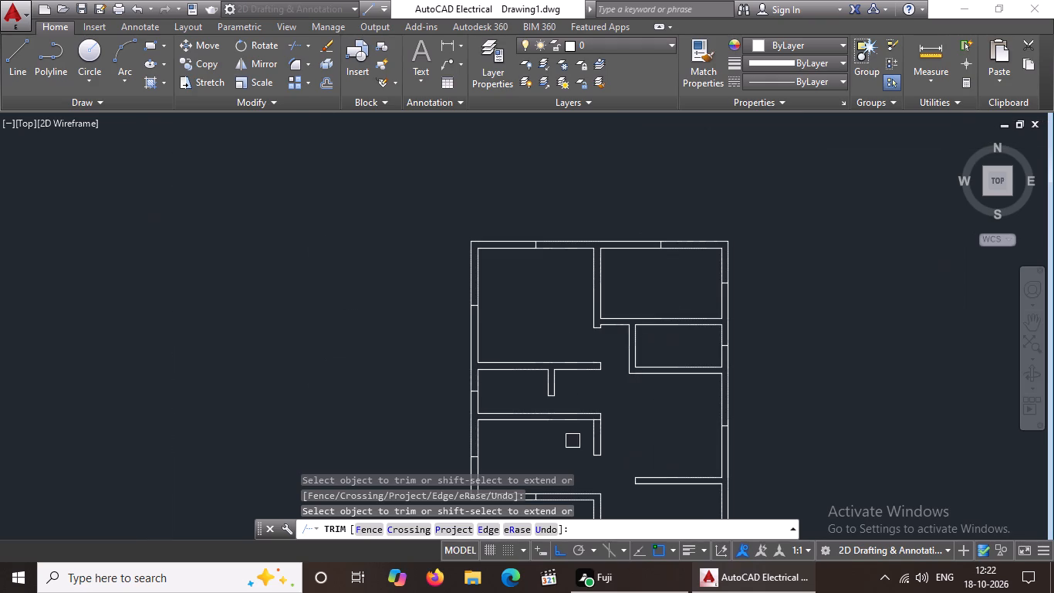
{"action": "middle_click_drag", "start_coordinate": [529, 451], "coordinate": [542, 292]}
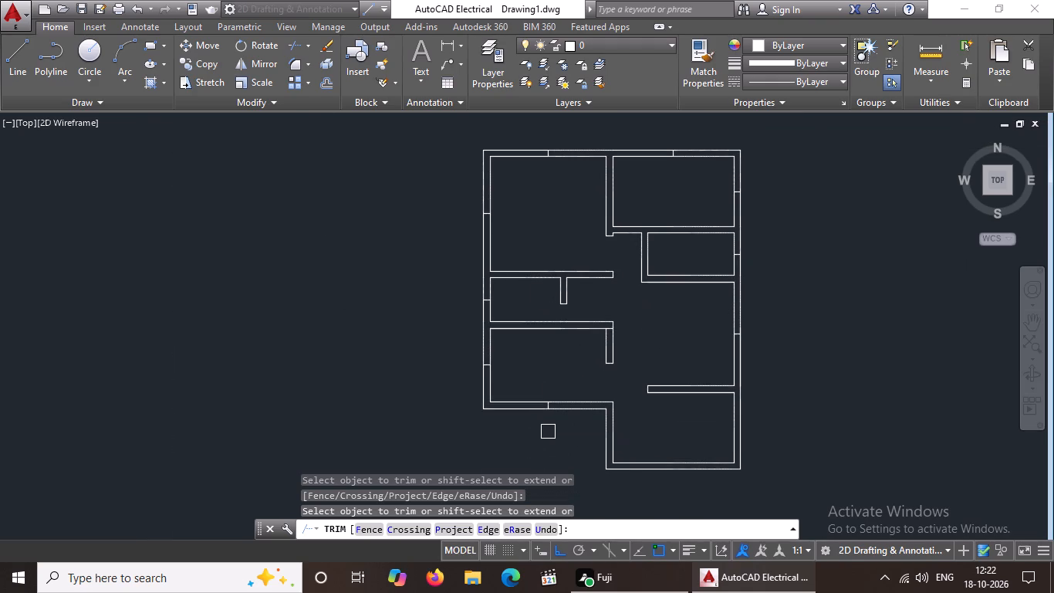
{"action": "scroll", "coordinate": [548, 431], "scroll_direction": "up", "scroll_amount": 2}
{"action": "key", "text": "Escape"}
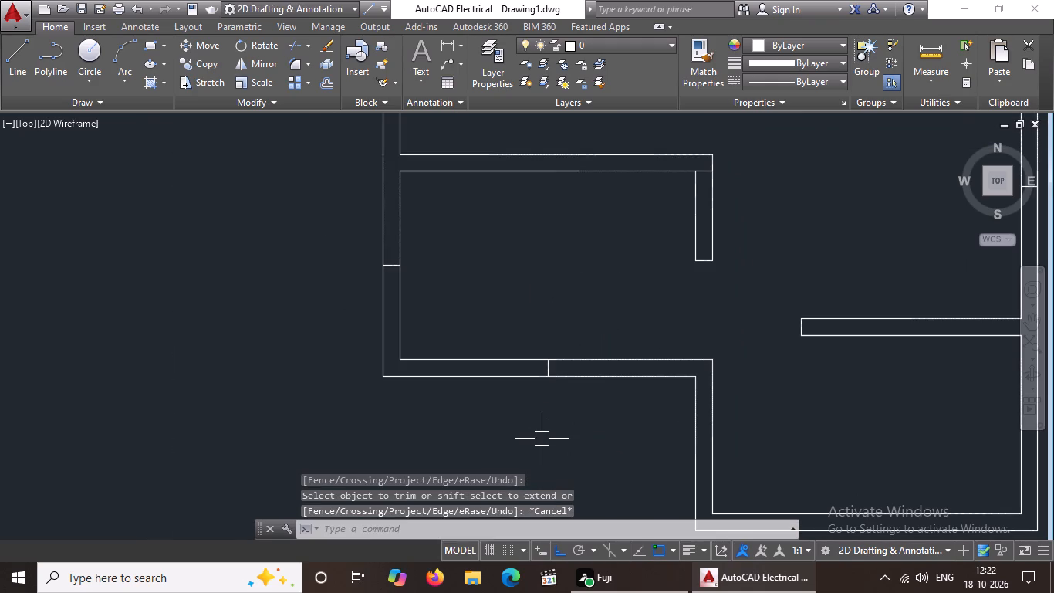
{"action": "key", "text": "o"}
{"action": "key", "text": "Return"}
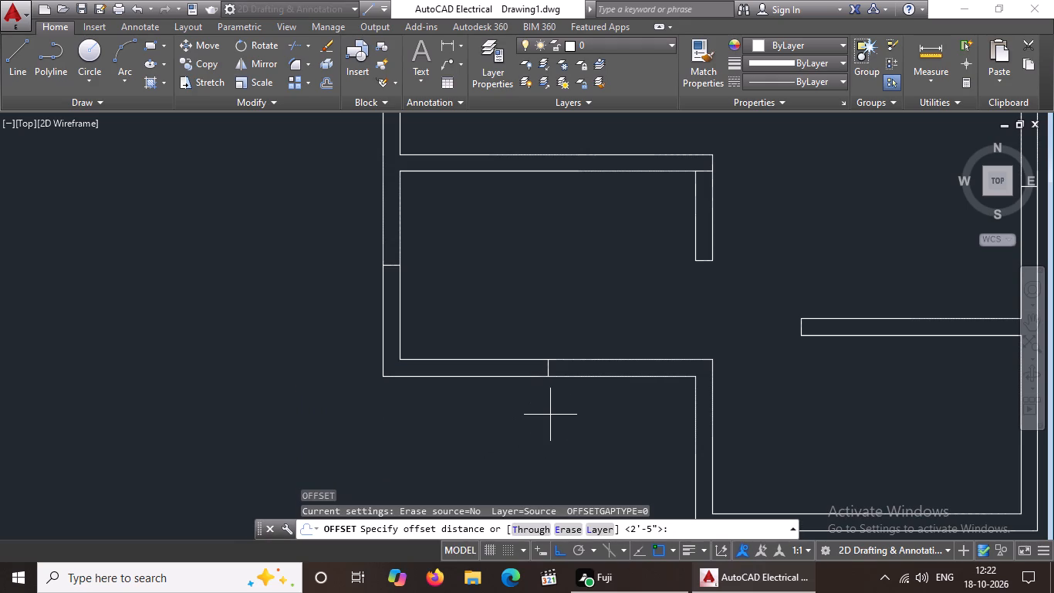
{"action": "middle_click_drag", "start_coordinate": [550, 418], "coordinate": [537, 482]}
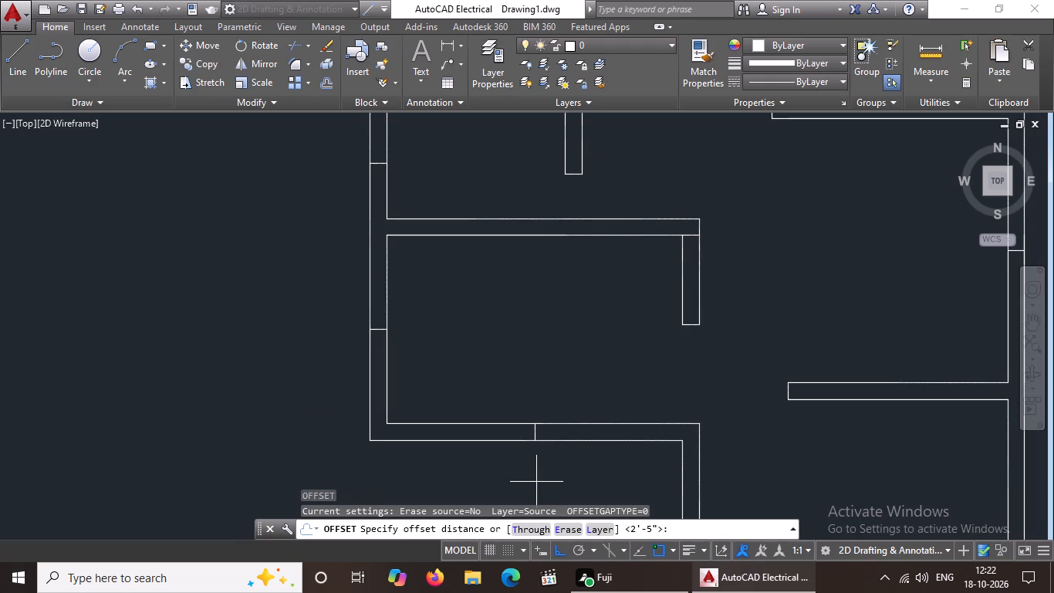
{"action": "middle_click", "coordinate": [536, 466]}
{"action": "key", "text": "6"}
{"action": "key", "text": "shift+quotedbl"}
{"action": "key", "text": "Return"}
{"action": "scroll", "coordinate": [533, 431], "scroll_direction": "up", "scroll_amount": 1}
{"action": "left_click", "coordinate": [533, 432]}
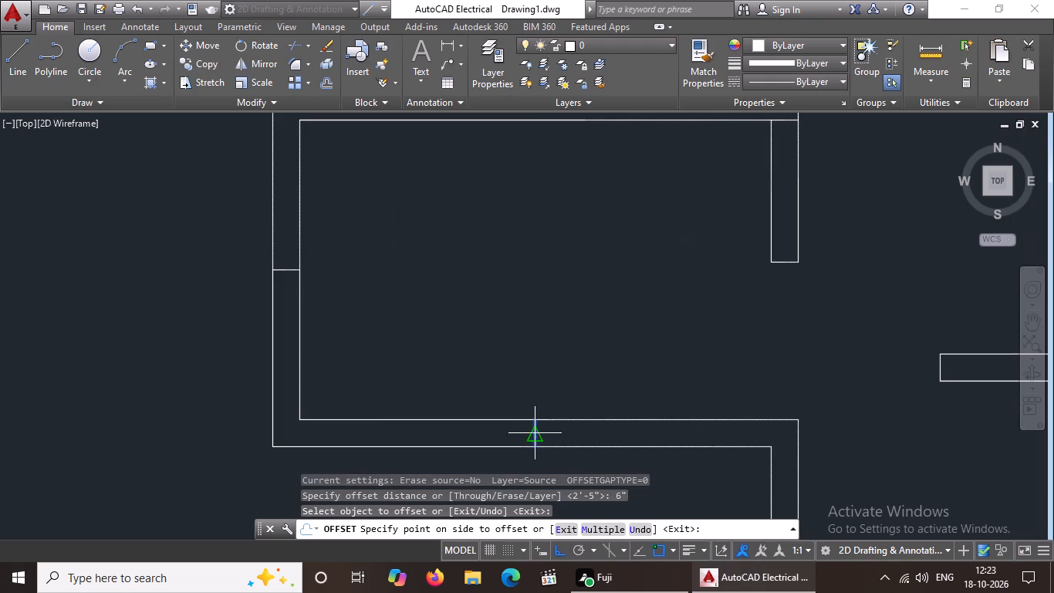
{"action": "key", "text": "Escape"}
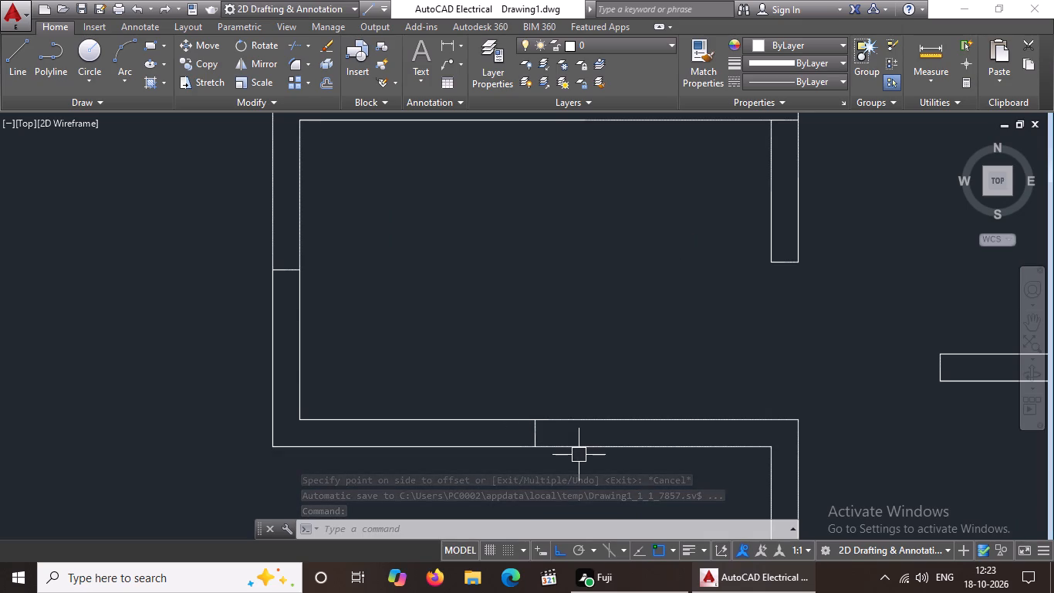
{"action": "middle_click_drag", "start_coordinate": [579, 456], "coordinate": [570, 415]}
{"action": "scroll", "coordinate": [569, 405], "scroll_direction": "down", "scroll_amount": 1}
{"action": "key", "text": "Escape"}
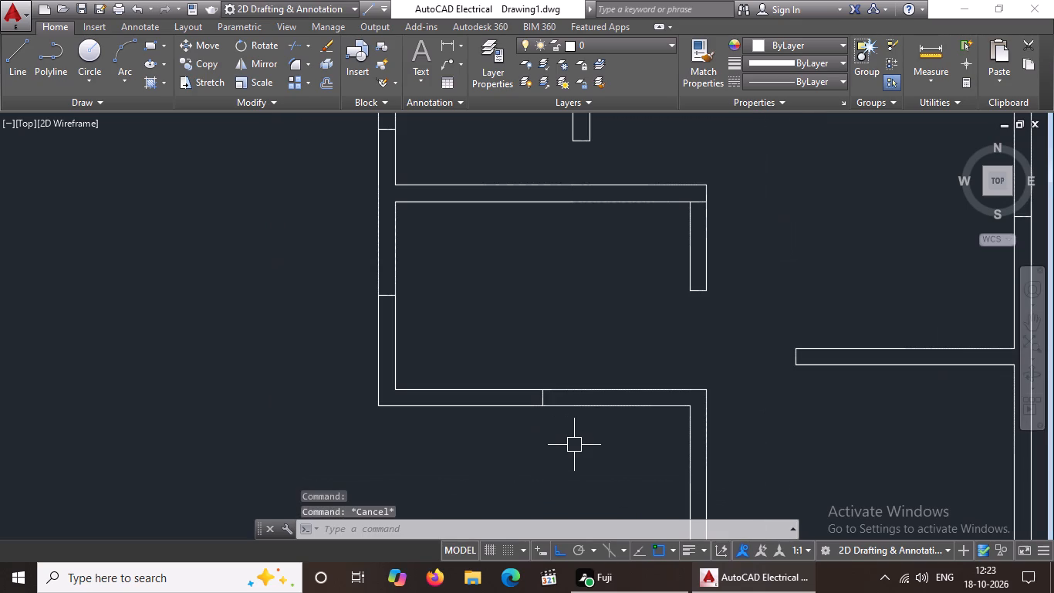
Offset the midpoint line in the lower-left room's bottom wall 2' to both sides.
{"action": "key", "text": "o"}
{"action": "key", "text": "Return"}
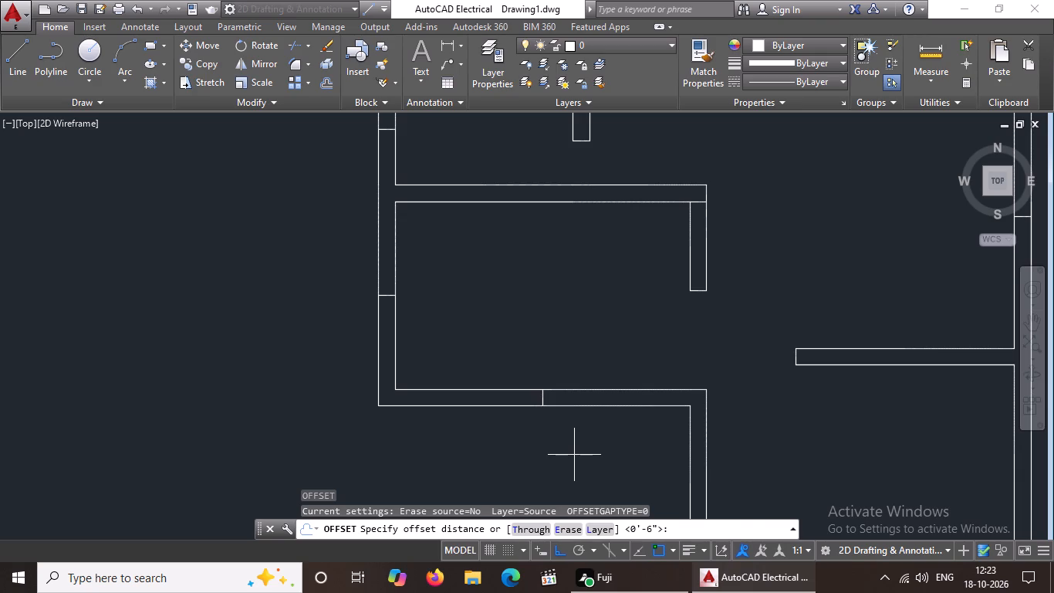
{"action": "key", "text": "2"}
{"action": "key", "text": "apostrophe"}
{"action": "key", "text": "Return"}
{"action": "scroll", "coordinate": [559, 398], "scroll_direction": "up", "scroll_amount": 1}
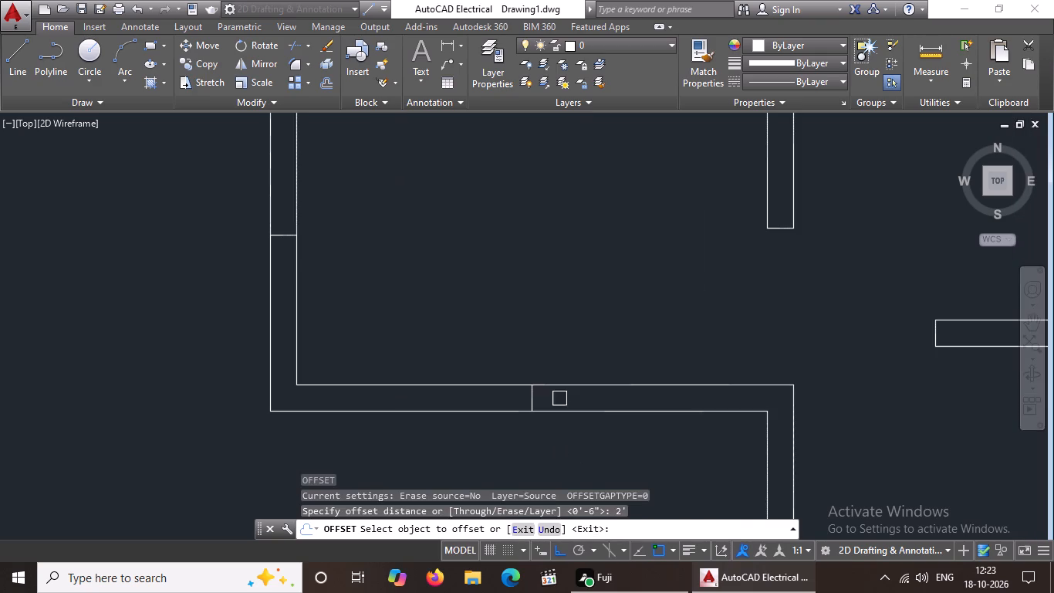
{"action": "left_click_drag", "start_coordinate": [529, 399], "coordinate": [556, 398]}
{"action": "left_click", "coordinate": [662, 398]}
{"action": "left_click", "coordinate": [536, 400]}
{"action": "left_click", "coordinate": [369, 397]}
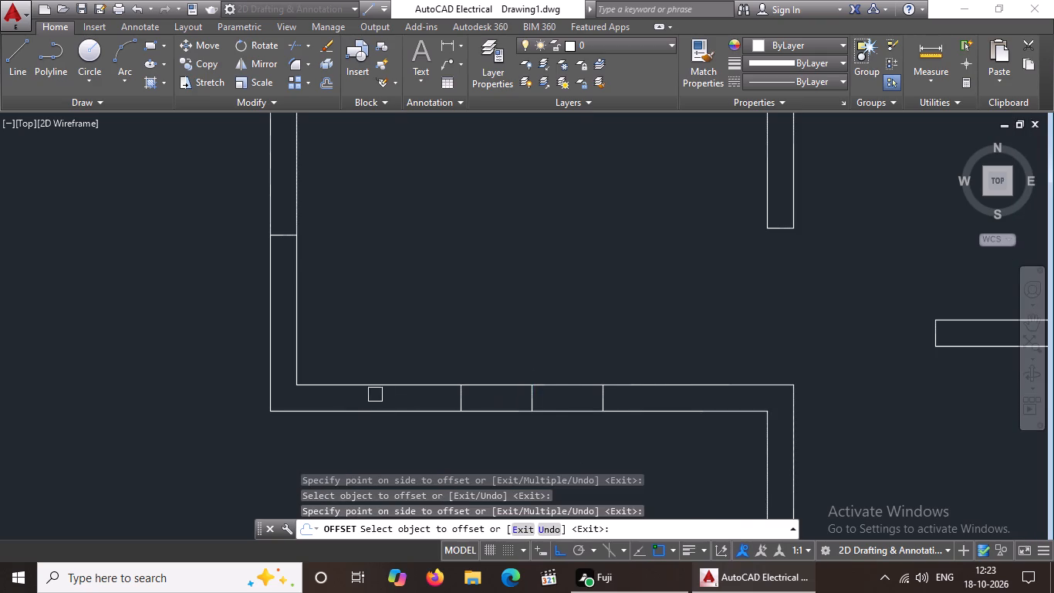
Offset the midpoint line in the lower-left room's outer left wall 2' to both sides.
{"action": "scroll", "coordinate": [348, 286], "scroll_direction": "down", "scroll_amount": 2}
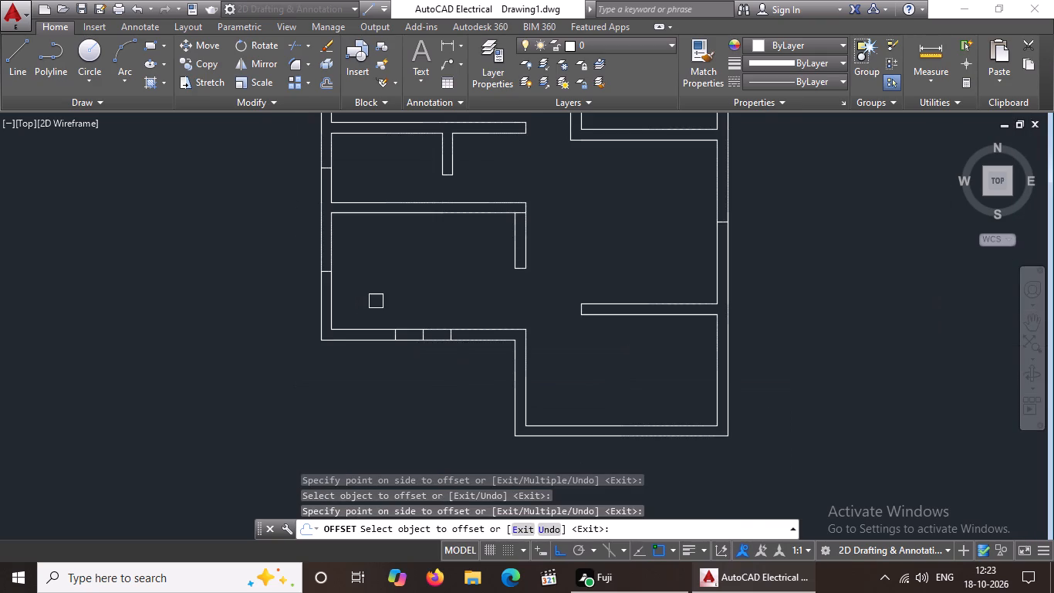
{"action": "middle_click_drag", "start_coordinate": [377, 300], "coordinate": [444, 388]}
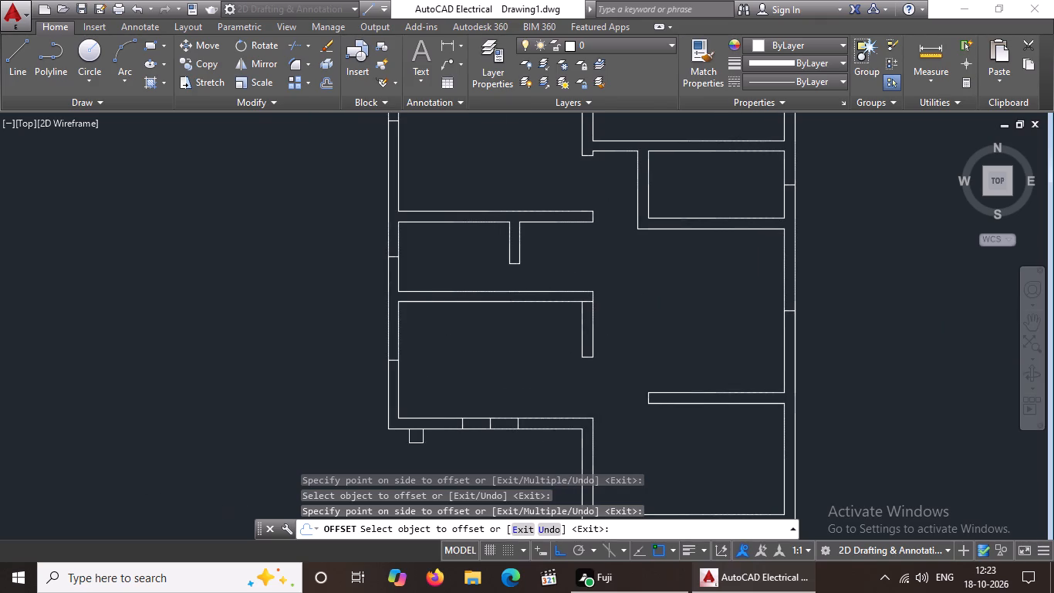
{"action": "scroll", "coordinate": [399, 376], "scroll_direction": "up", "scroll_amount": 2}
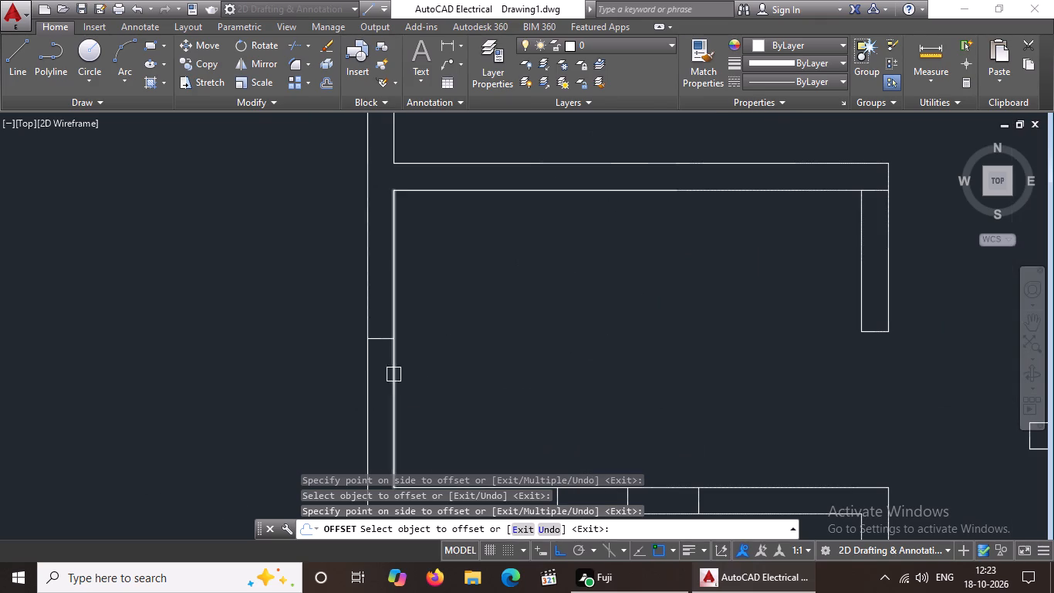
{"action": "left_click", "coordinate": [382, 337]}
{"action": "left_click", "coordinate": [379, 412]}
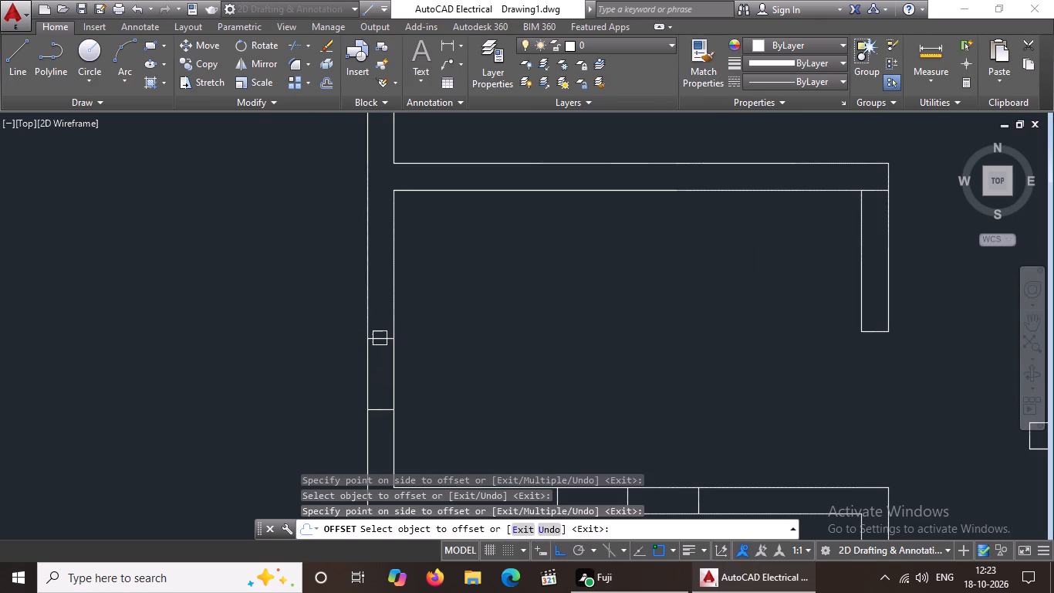
{"action": "left_click_drag", "start_coordinate": [380, 339], "coordinate": [383, 324]}
{"action": "left_click", "coordinate": [385, 255]}
Offset the midpoint line in the outer right wall of the large central space 2' to both sides.
{"action": "scroll", "coordinate": [425, 294], "scroll_direction": "down", "scroll_amount": 3}
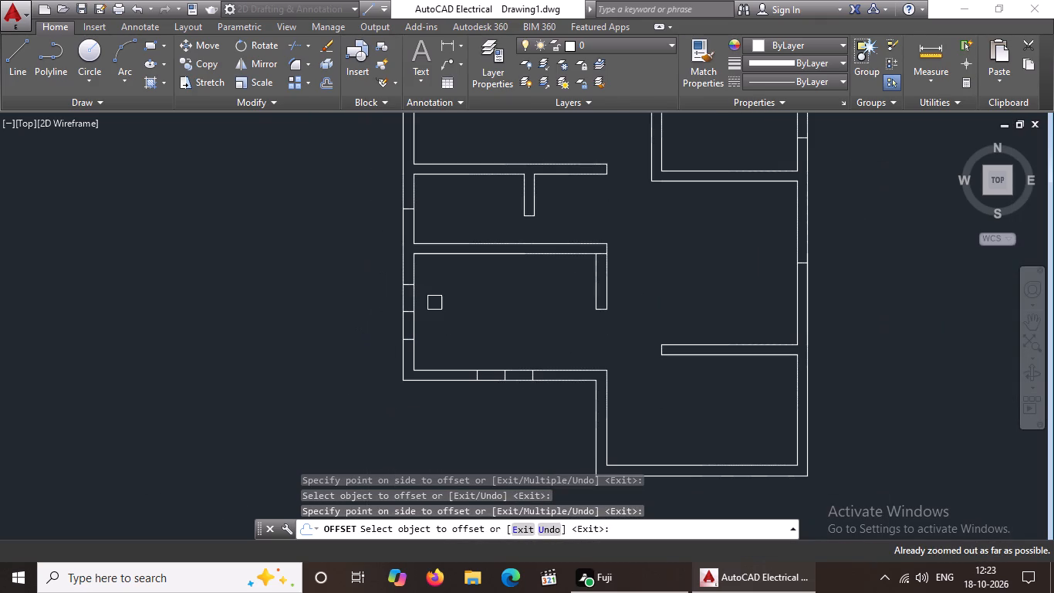
{"action": "scroll", "coordinate": [825, 257], "scroll_direction": "up", "scroll_amount": 2}
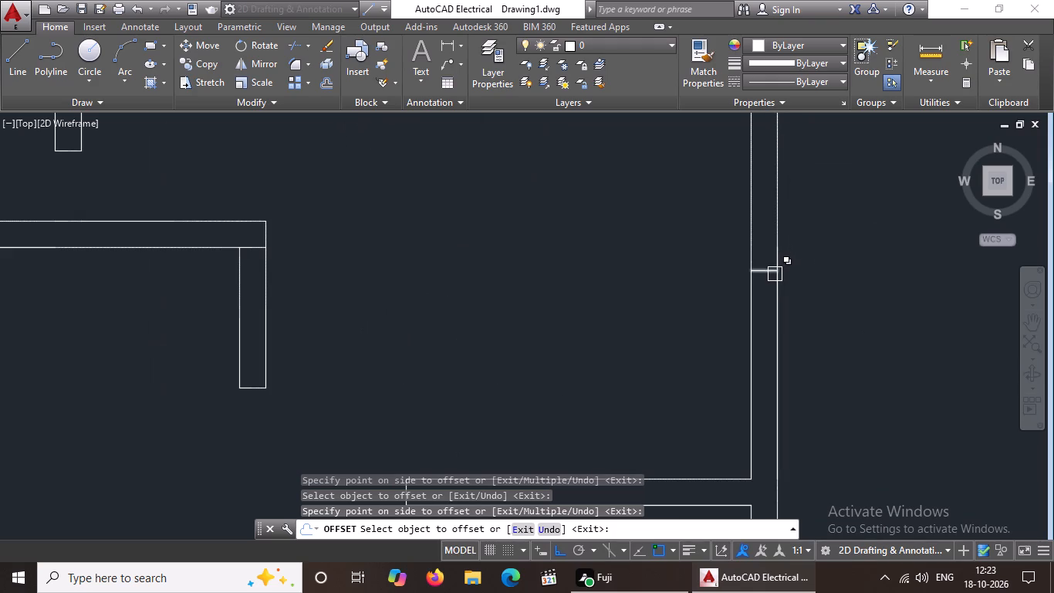
{"action": "left_click_drag", "start_coordinate": [765, 271], "coordinate": [765, 258]}
{"action": "left_click_drag", "start_coordinate": [776, 179], "coordinate": [776, 188]}
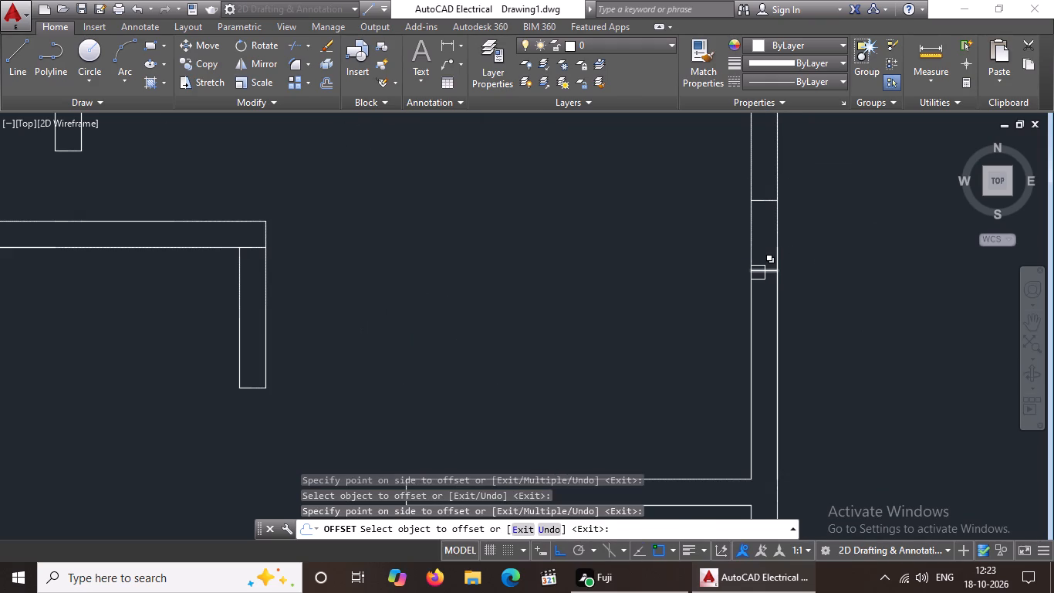
{"action": "scroll", "coordinate": [762, 269], "scroll_direction": "up", "scroll_amount": 2}
{"action": "left_click", "coordinate": [762, 269]}
{"action": "left_click", "coordinate": [767, 365]}
Offset the midpoint line in the upper-left room's outer left wall 2' to both sides.
{"action": "scroll", "coordinate": [769, 343], "scroll_direction": "down", "scroll_amount": 4}
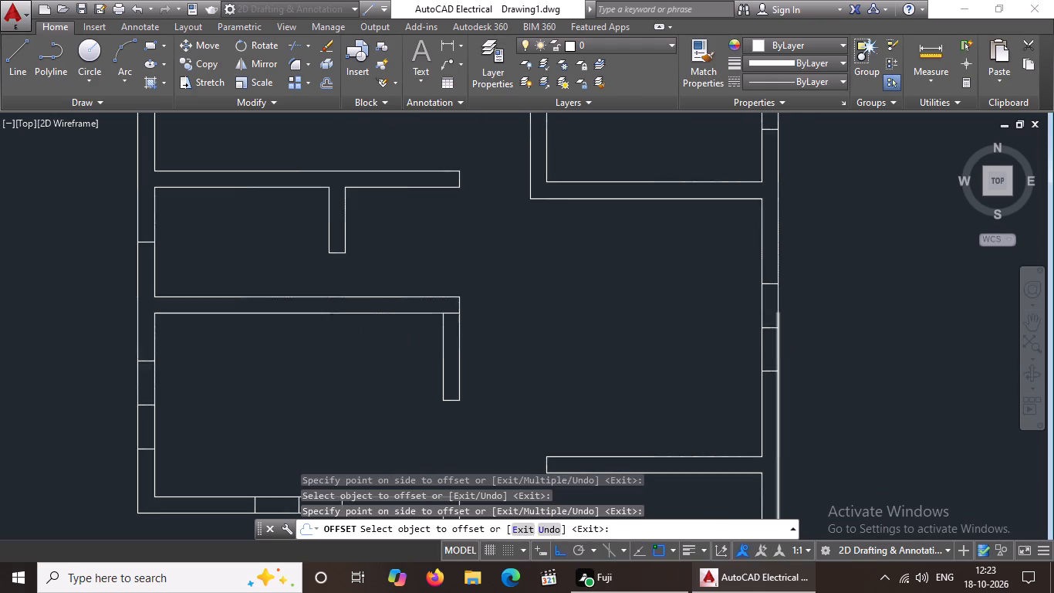
{"action": "scroll", "coordinate": [775, 346], "scroll_direction": "down", "scroll_amount": 2}
{"action": "middle_click_drag", "start_coordinate": [791, 263], "coordinate": [796, 426]}
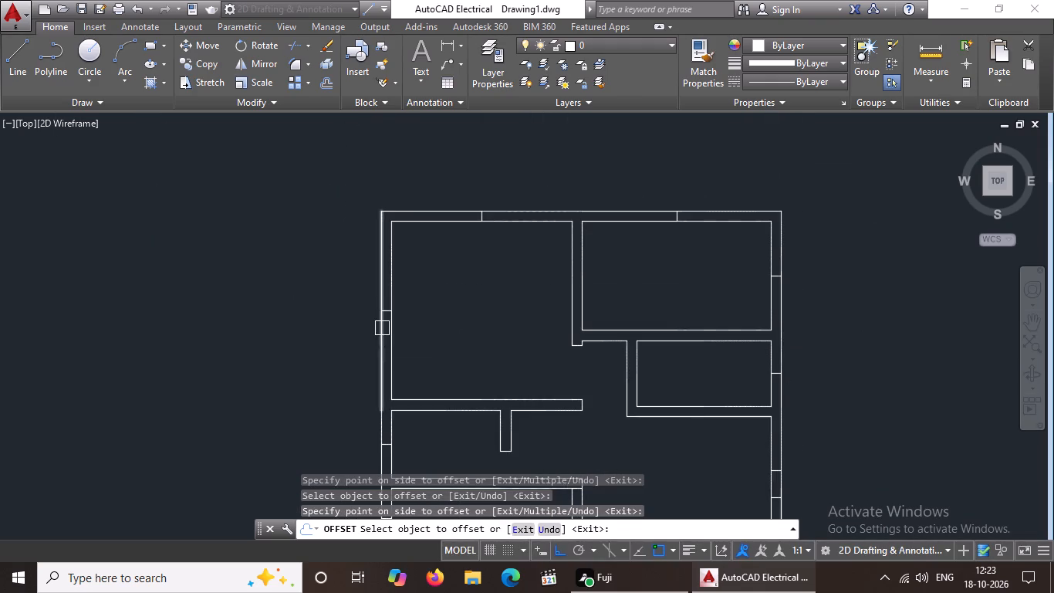
{"action": "scroll", "coordinate": [386, 322], "scroll_direction": "up", "scroll_amount": 2}
{"action": "left_click", "coordinate": [382, 295]}
{"action": "left_click", "coordinate": [389, 225]}
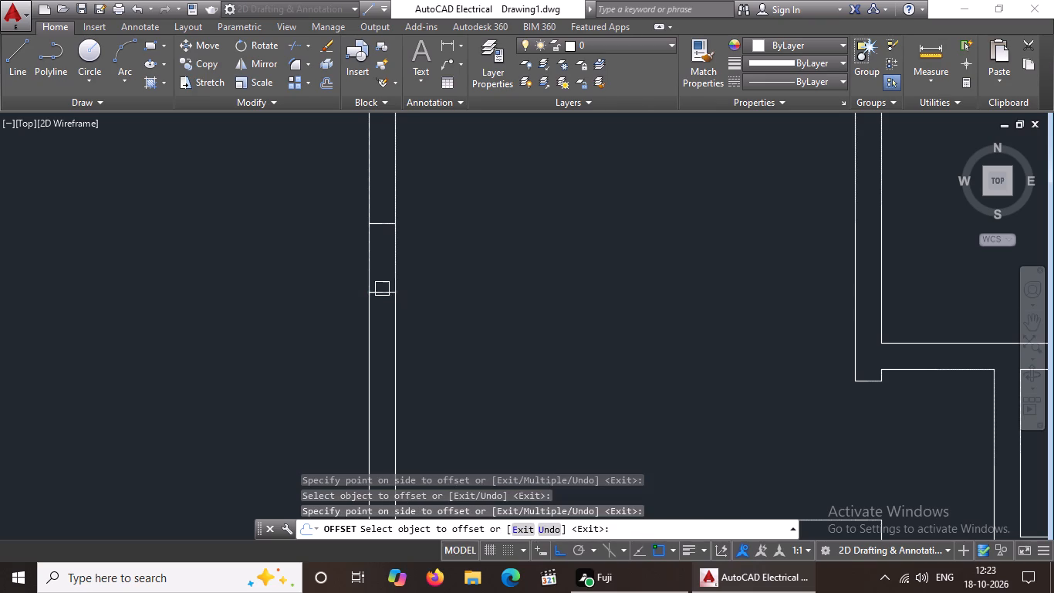
{"action": "left_click_drag", "start_coordinate": [381, 292], "coordinate": [388, 330]}
{"action": "left_click", "coordinate": [390, 344]}
Offset the midpoint line in the upper-left room's top wall 2' to both sides.
{"action": "scroll", "coordinate": [501, 305], "scroll_direction": "down", "scroll_amount": 2}
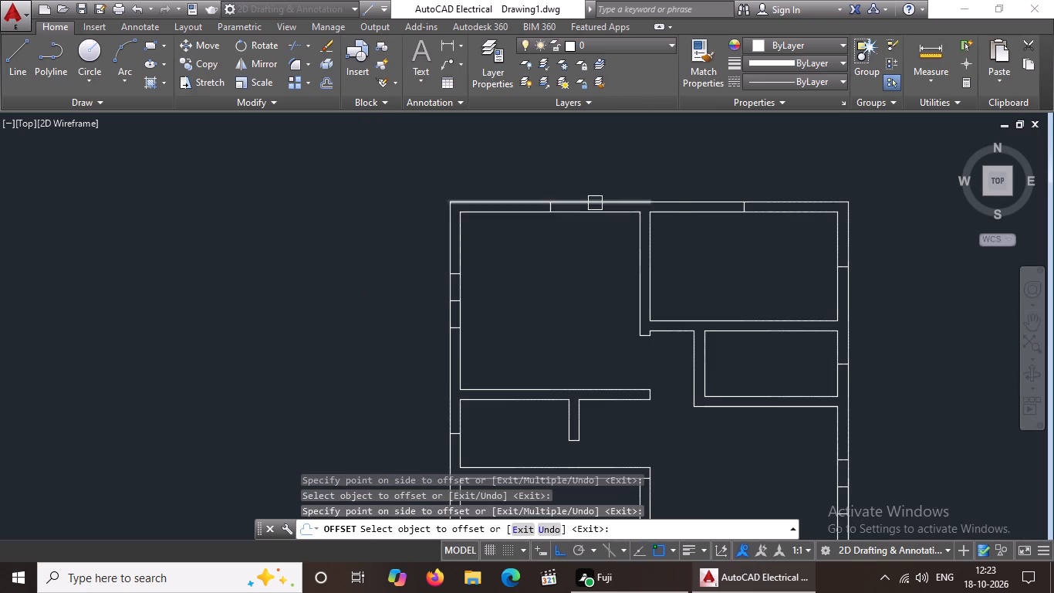
{"action": "scroll", "coordinate": [595, 203], "scroll_direction": "up", "scroll_amount": 3}
{"action": "left_click", "coordinate": [413, 214]}
{"action": "left_click_drag", "start_coordinate": [223, 229], "coordinate": [241, 226]}
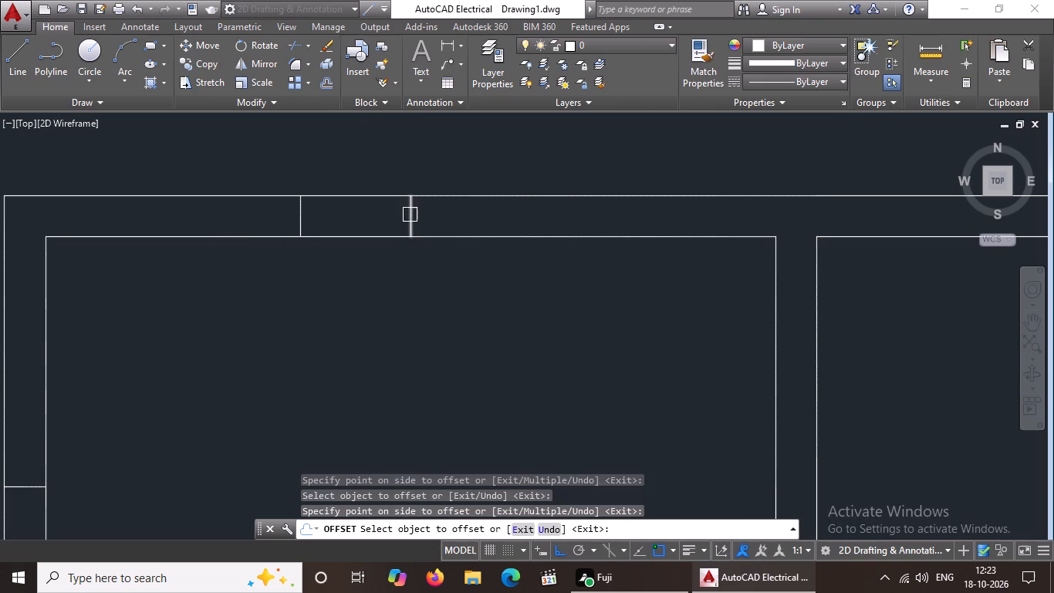
{"action": "left_click_drag", "start_coordinate": [410, 215], "coordinate": [427, 215]}
{"action": "left_click", "coordinate": [559, 215]}
Offset the midpoint line in the upper-right room's top wall 2' to both sides.
{"action": "scroll", "coordinate": [559, 215], "scroll_direction": "down", "scroll_amount": 2}
{"action": "scroll", "coordinate": [808, 198], "scroll_direction": "up", "scroll_amount": 2}
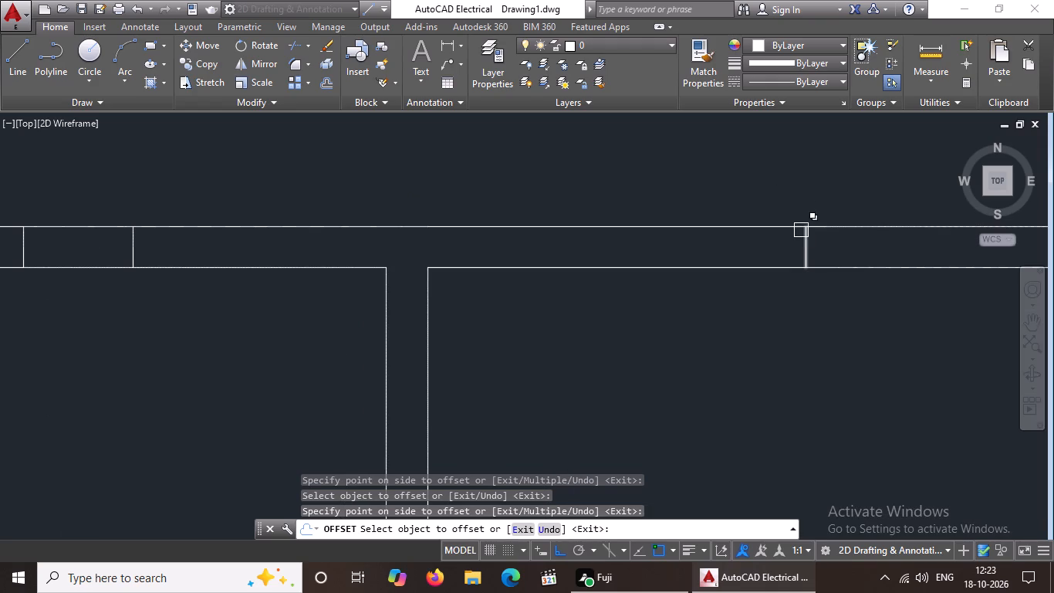
{"action": "left_click_drag", "start_coordinate": [805, 246], "coordinate": [708, 277]}
{"action": "left_click_drag", "start_coordinate": [373, 280], "coordinate": [497, 278]}
{"action": "left_click", "coordinate": [808, 248]}
{"action": "left_click", "coordinate": [874, 240]}
Offset the midpoint line in the upper-right room's outer right wall 2' to both sides.
{"action": "scroll", "coordinate": [874, 240], "scroll_direction": "down", "scroll_amount": 3}
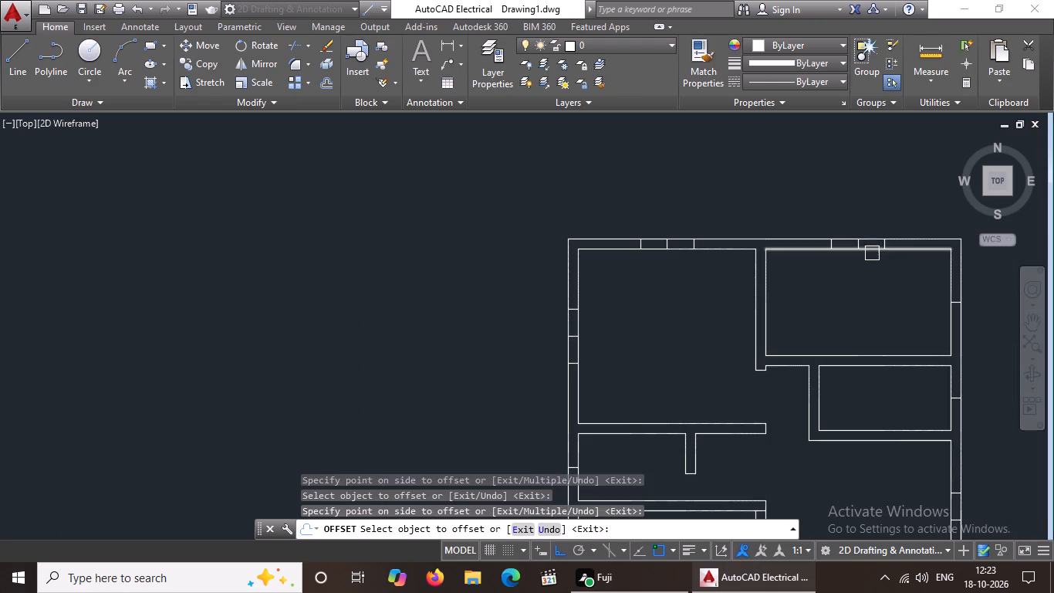
{"action": "middle_click_drag", "start_coordinate": [873, 257], "coordinate": [671, 236]}
{"action": "scroll", "coordinate": [798, 263], "scroll_direction": "up", "scroll_amount": 1}
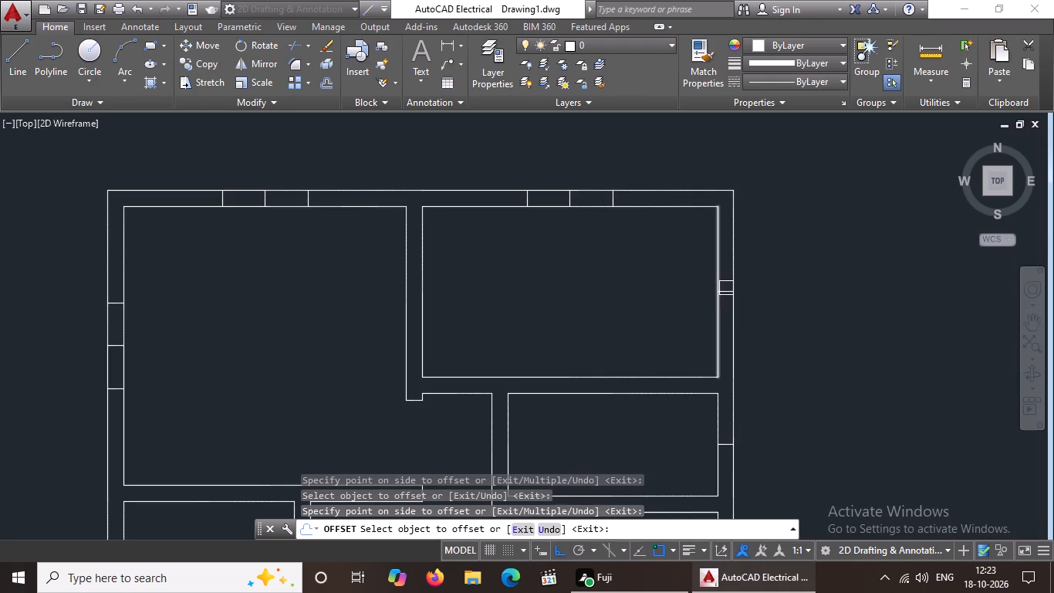
{"action": "scroll", "coordinate": [726, 288], "scroll_direction": "up", "scroll_amount": 2}
{"action": "left_click", "coordinate": [725, 298]}
{"action": "left_click_drag", "start_coordinate": [726, 190], "coordinate": [726, 198]}
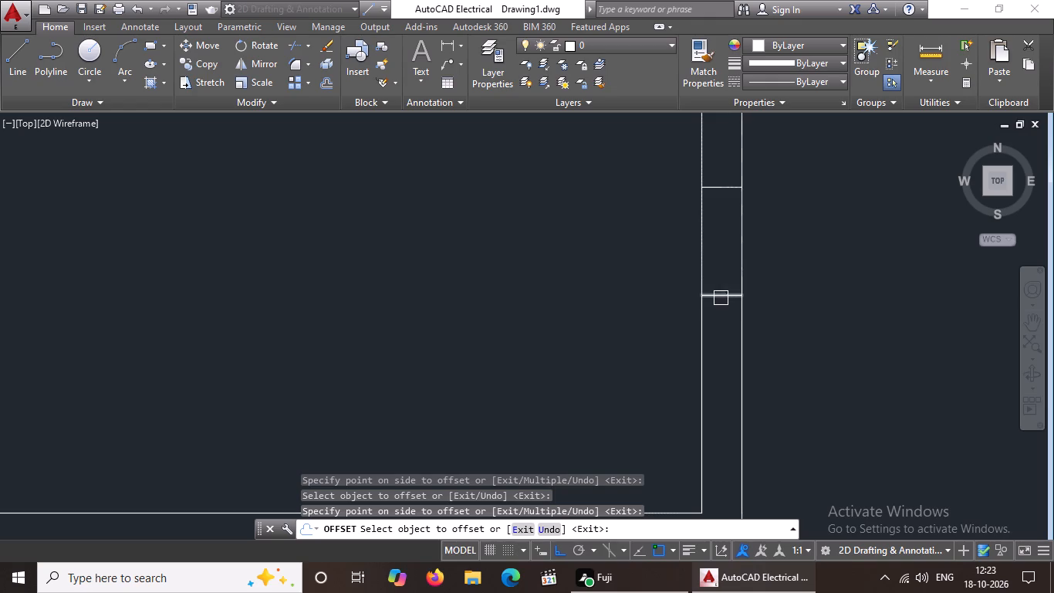
{"action": "left_click", "coordinate": [721, 294]}
{"action": "left_click", "coordinate": [722, 356]}
{"action": "scroll", "coordinate": [761, 306], "scroll_direction": "down", "scroll_amount": 5}
{"action": "middle_click_drag", "start_coordinate": [795, 412], "coordinate": [795, 306]}
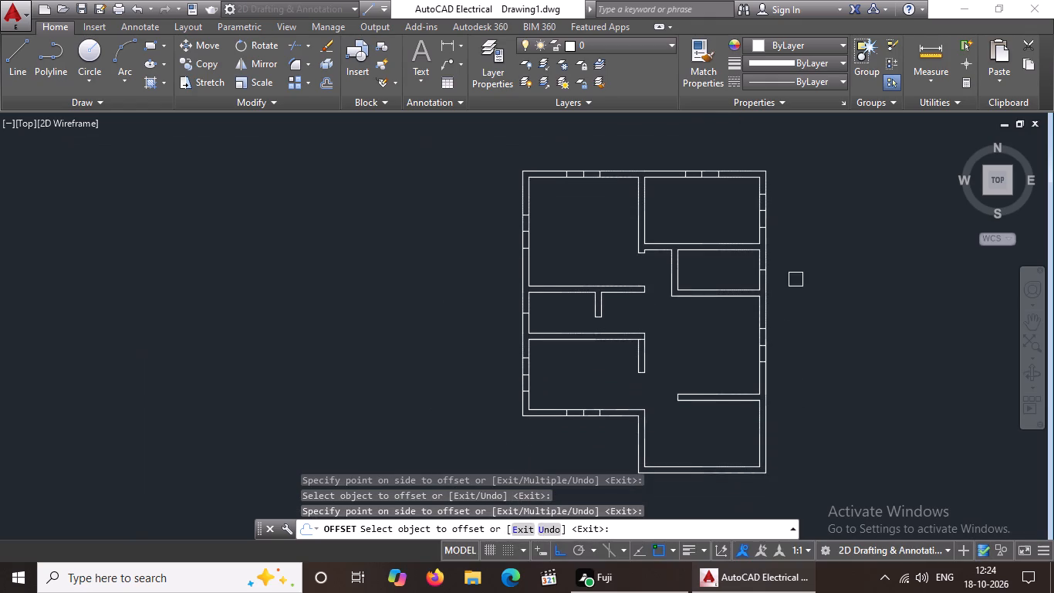
{"action": "key", "text": "Escape"}
Offset the midpoint line in the outer left wall of the small middle-left room 1' to both sides.
{"action": "key", "text": "o"}
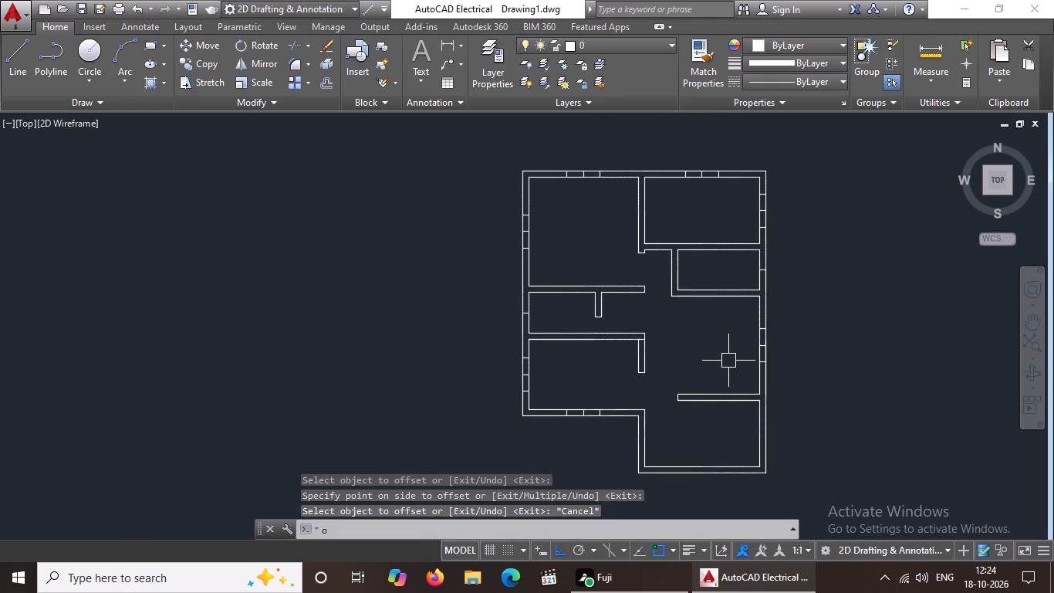
{"action": "key", "text": "Return"}
{"action": "key", "text": "1"}
{"action": "key", "text": "apostrophe"}
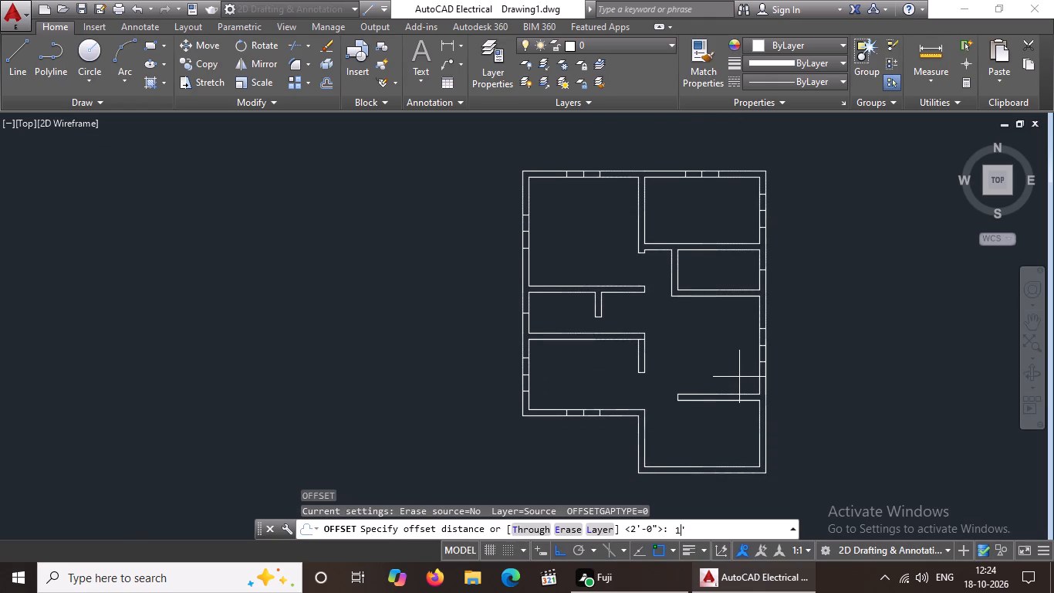
{"action": "key", "text": "Return"}
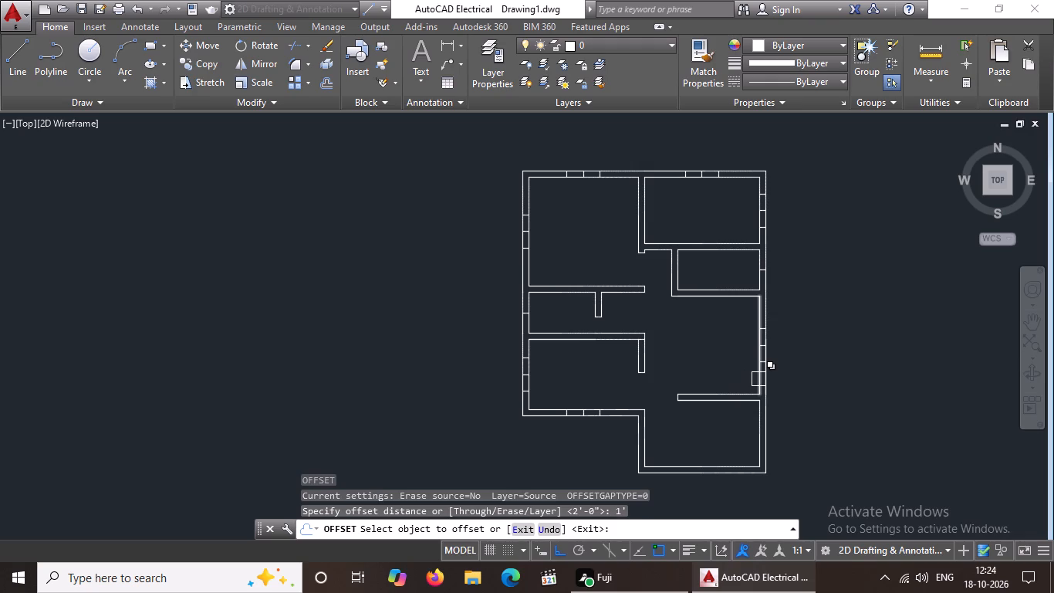
{"action": "scroll", "coordinate": [542, 312], "scroll_direction": "up", "scroll_amount": 2}
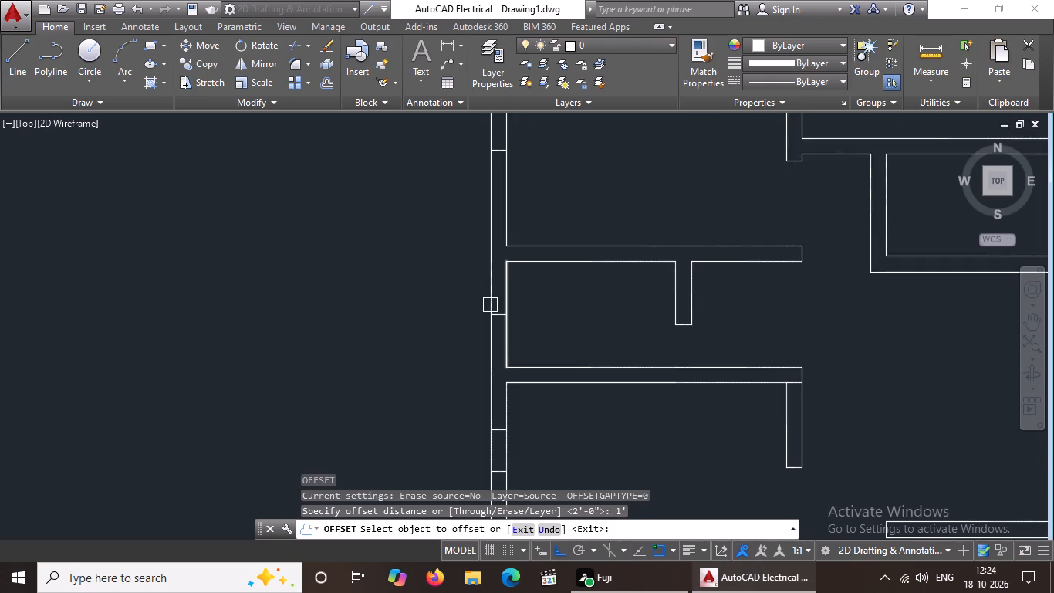
{"action": "scroll", "coordinate": [492, 310], "scroll_direction": "up", "scroll_amount": 2}
{"action": "left_click_drag", "start_coordinate": [497, 324], "coordinate": [497, 317]}
{"action": "left_click", "coordinate": [497, 241]}
{"action": "left_click", "coordinate": [506, 323]}
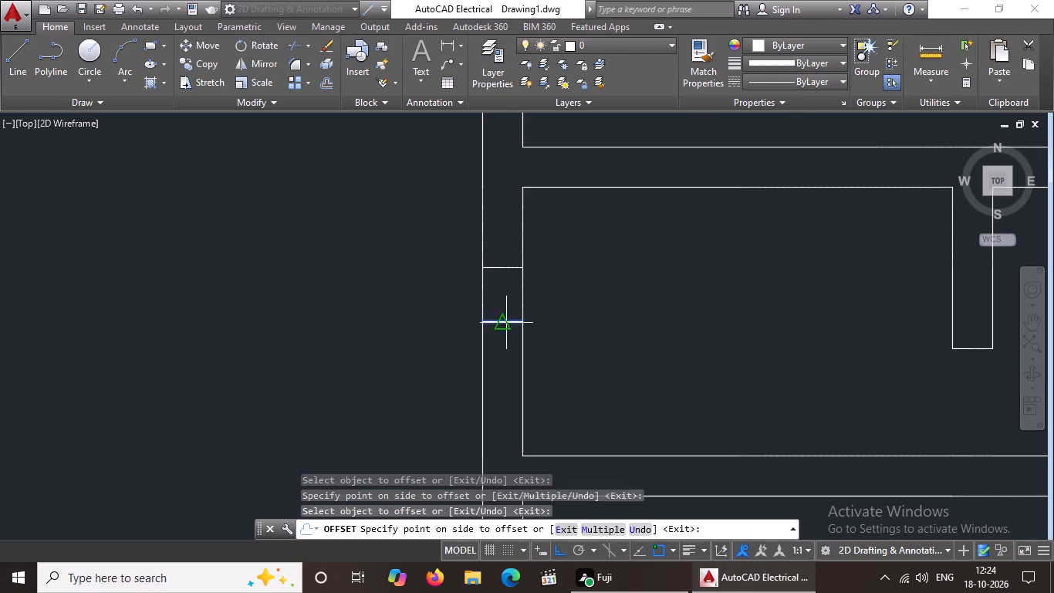
{"action": "left_click", "coordinate": [506, 397]}
Offset the midpoint line in the outer right wall of the small middle-right room 1' to both sides.
{"action": "scroll", "coordinate": [579, 347], "scroll_direction": "down", "scroll_amount": 2}
{"action": "scroll", "coordinate": [657, 334], "scroll_direction": "down", "scroll_amount": 2}
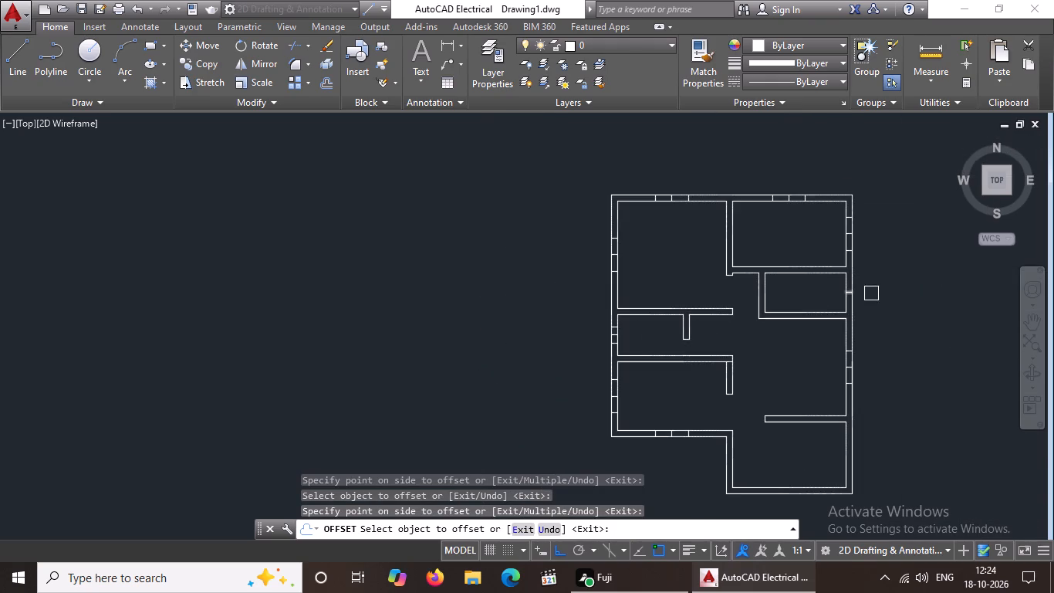
{"action": "scroll", "coordinate": [880, 286], "scroll_direction": "up", "scroll_amount": 3}
{"action": "scroll", "coordinate": [737, 291], "scroll_direction": "up", "scroll_amount": 2}
{"action": "left_click", "coordinate": [751, 341]}
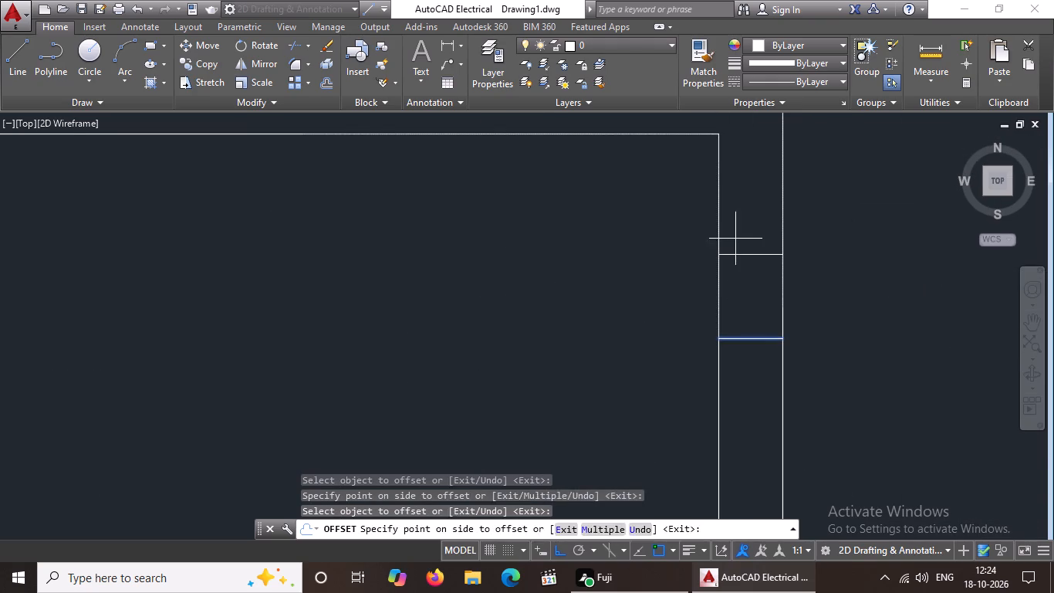
{"action": "left_click", "coordinate": [735, 239]}
{"action": "left_click", "coordinate": [754, 341]}
{"action": "left_click", "coordinate": [754, 413]}
{"action": "scroll", "coordinate": [817, 354], "scroll_direction": "down", "scroll_amount": 5}
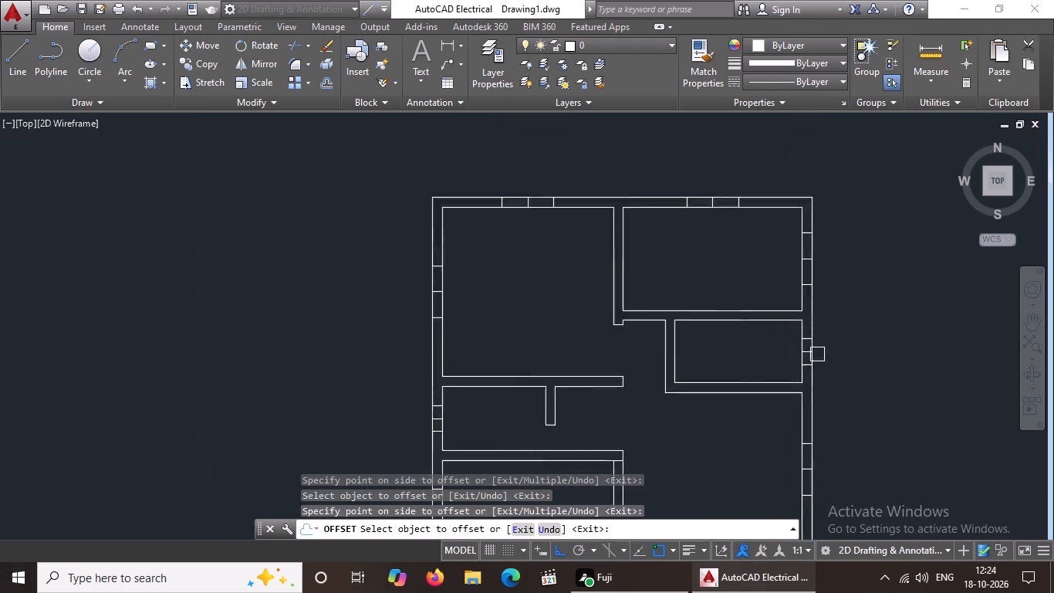
{"action": "scroll", "coordinate": [817, 354], "scroll_direction": "down", "scroll_amount": 1}
{"action": "middle_click_drag", "start_coordinate": [839, 365], "coordinate": [838, 227]}
{"action": "scroll", "coordinate": [775, 450], "scroll_direction": "up", "scroll_amount": 1}
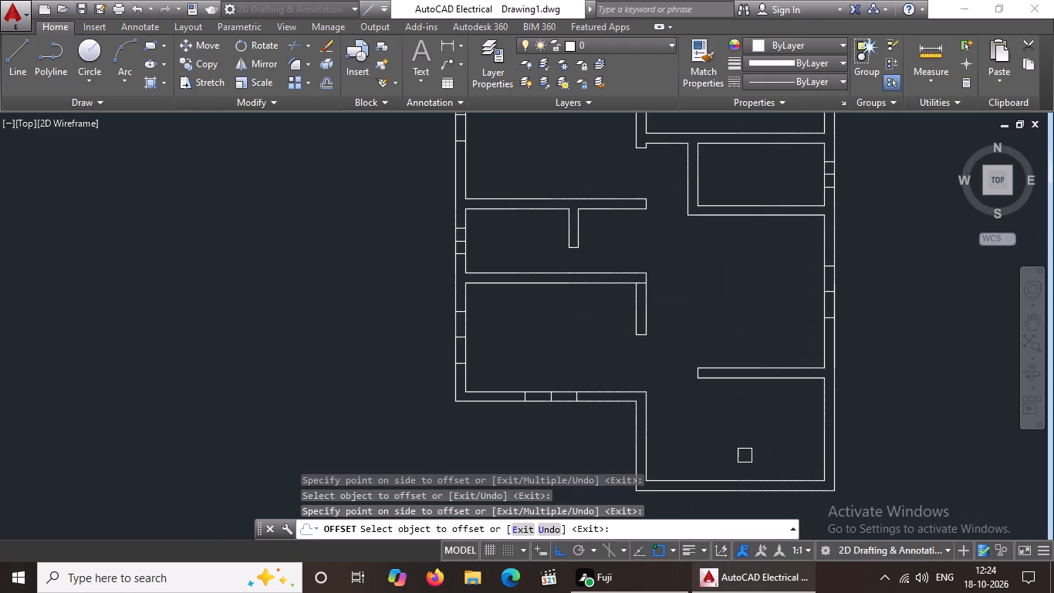
{"action": "key", "text": "Escape"}
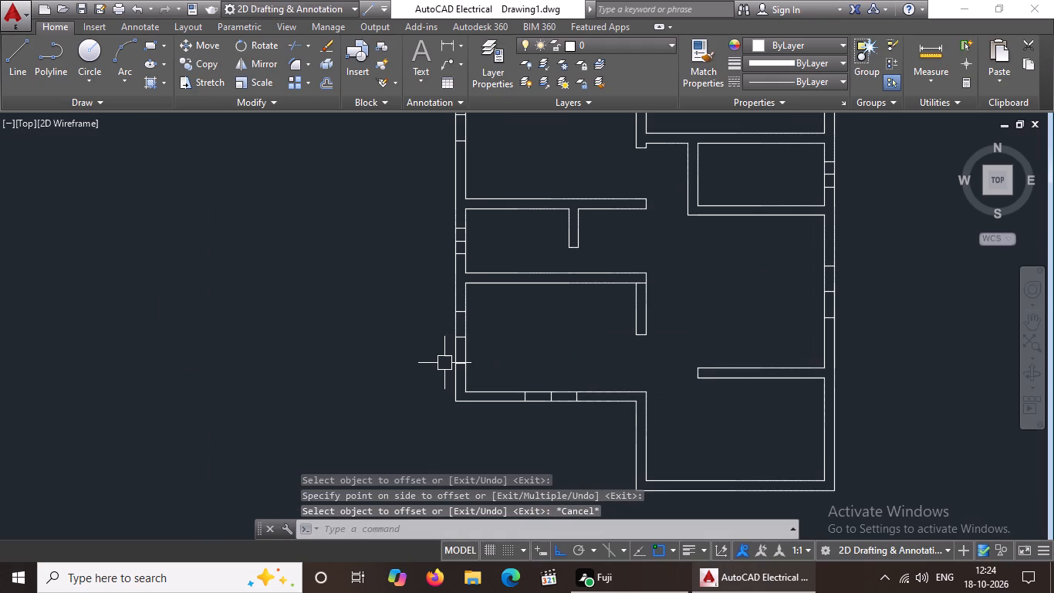
Draw a 9" line across the thickness of the lower-right room's top wall, starting from the midpoint of its upper edge.
{"action": "left_click", "coordinate": [12, 64]}
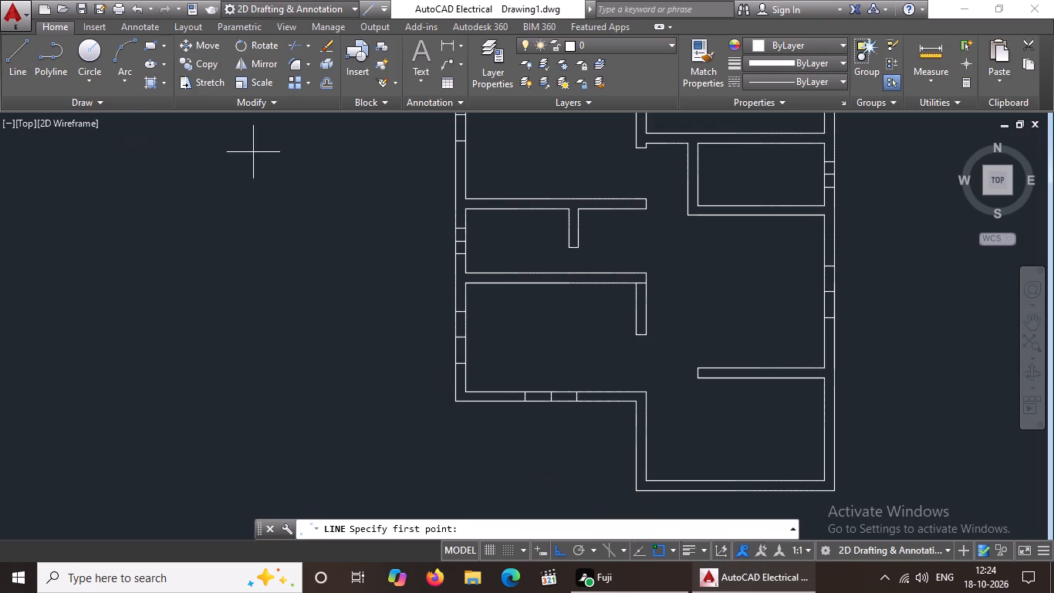
{"action": "left_click", "coordinate": [763, 368]}
{"action": "type", "text": "9\""}
{"action": "key", "text": "Return"}
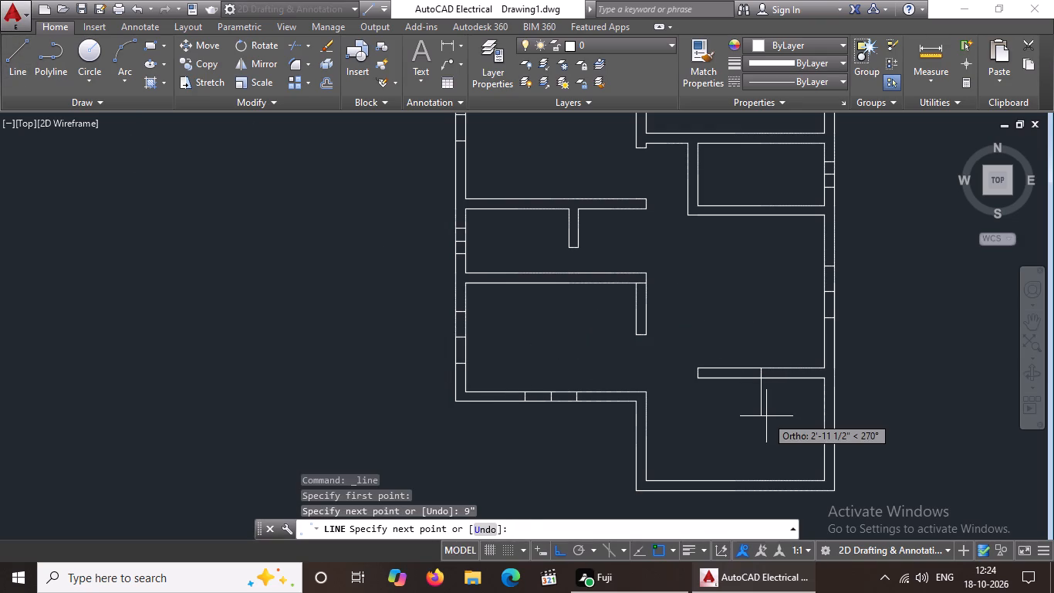
{"action": "key", "text": "Escape"}
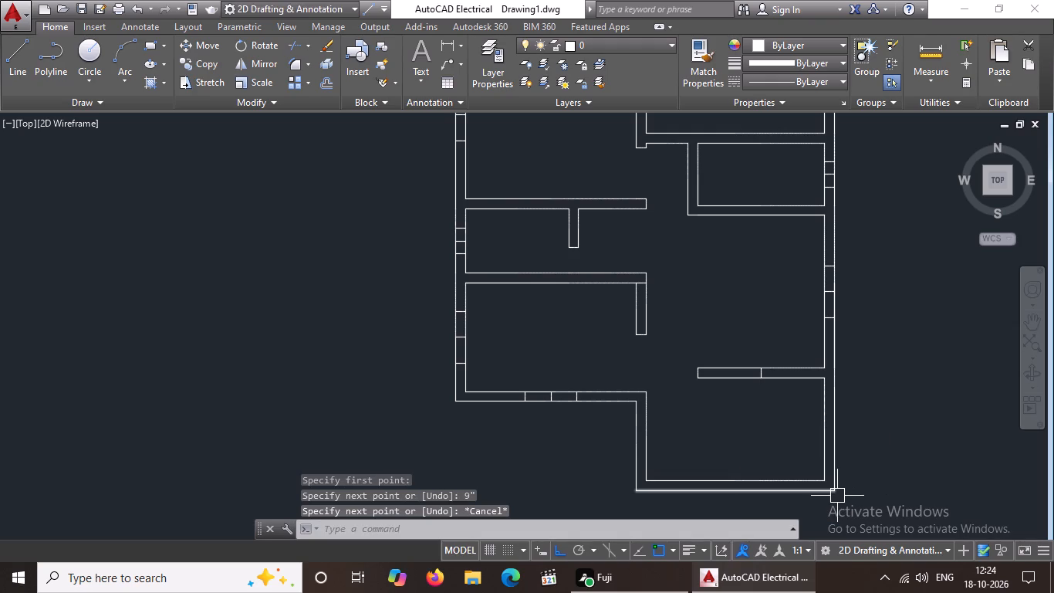
Offset the midpoint line in the lower-right room's top wall 2' to both sides.
{"action": "key", "text": "o"}
{"action": "key", "text": "Return"}
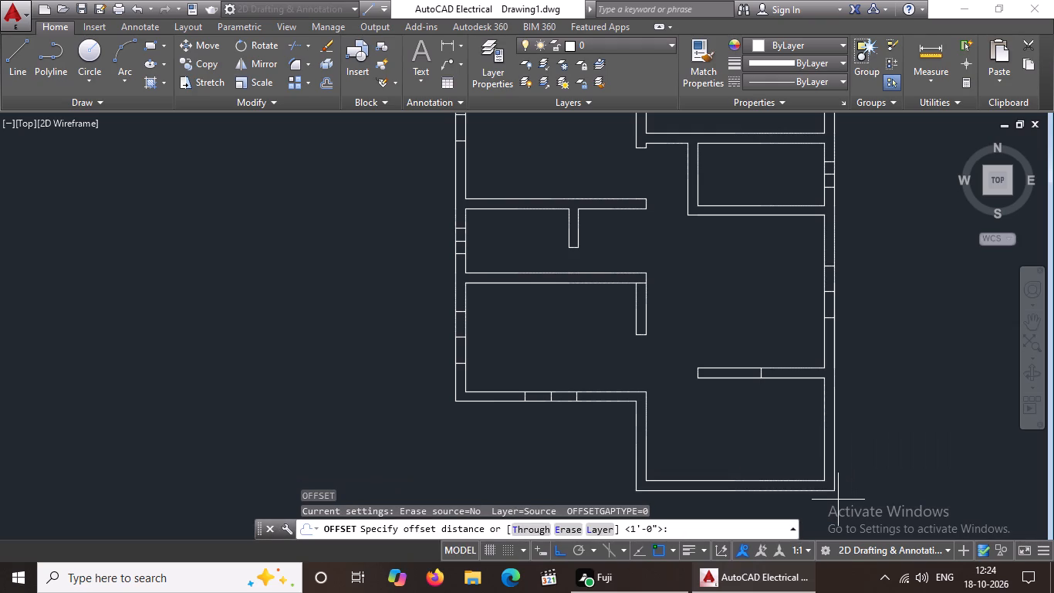
{"action": "key", "text": "3"}
{"action": "key", "text": "BackSpace"}
{"action": "type", "text": "2'"}
{"action": "key", "text": "Return"}
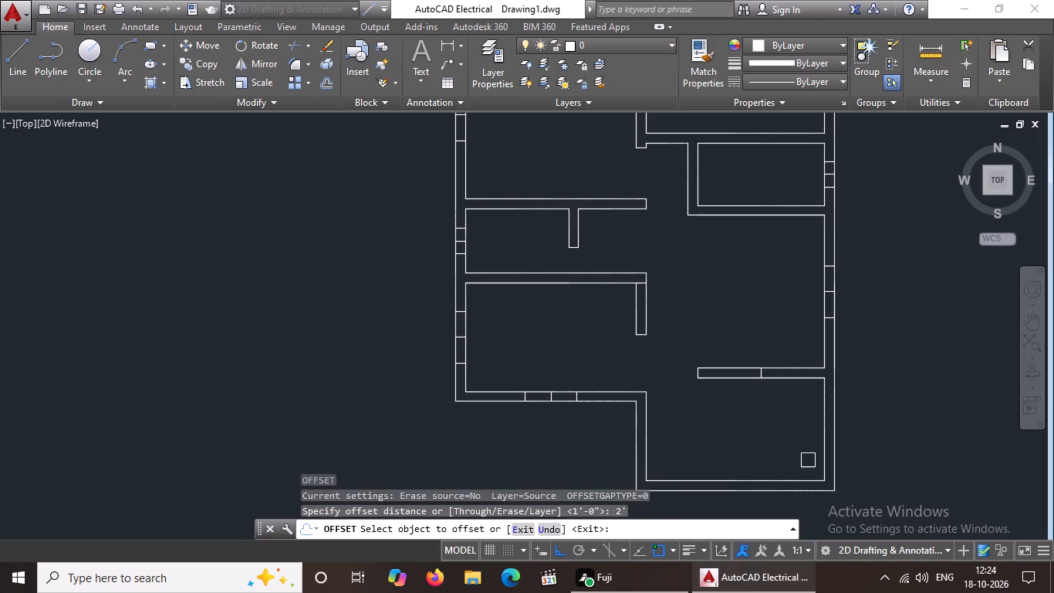
{"action": "scroll", "coordinate": [758, 363], "scroll_direction": "up", "scroll_amount": 2}
{"action": "left_click", "coordinate": [762, 390]}
{"action": "left_click", "coordinate": [674, 397]}
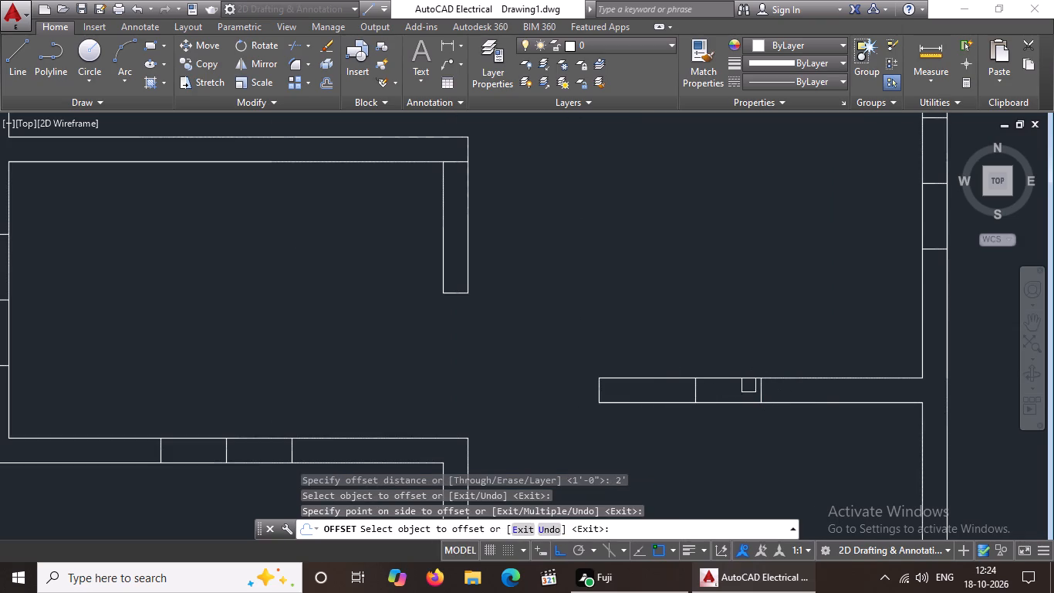
{"action": "left_click_drag", "start_coordinate": [762, 388], "coordinate": [773, 389]}
{"action": "left_click", "coordinate": [823, 389]}
{"action": "scroll", "coordinate": [789, 394], "scroll_direction": "down", "scroll_amount": 3}
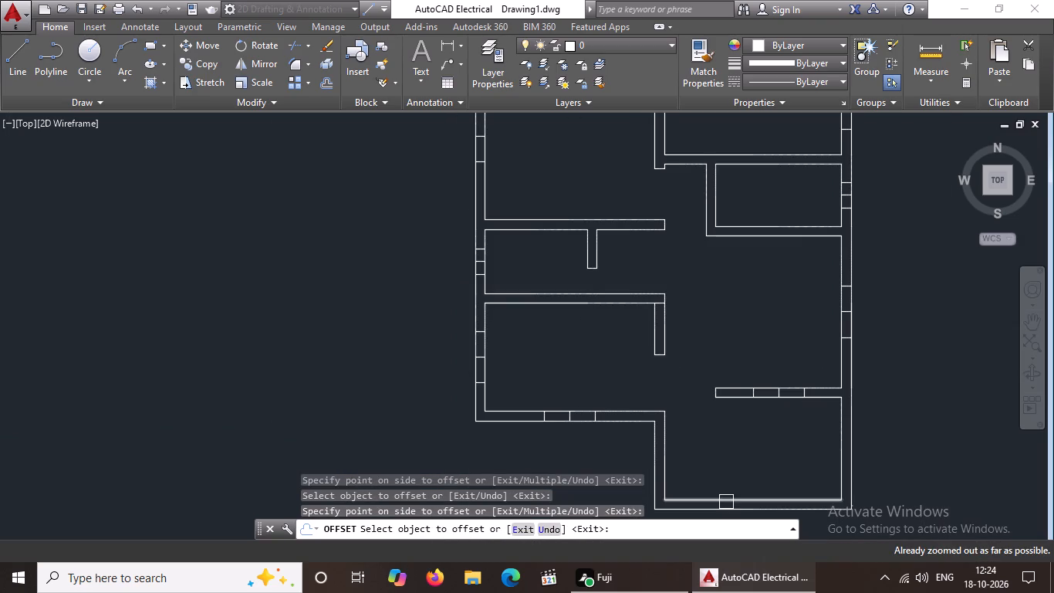
{"action": "middle_click_drag", "start_coordinate": [606, 460], "coordinate": [620, 368]}
{"action": "scroll", "coordinate": [620, 371], "scroll_direction": "up", "scroll_amount": 1}
{"action": "key", "text": "Escape"}
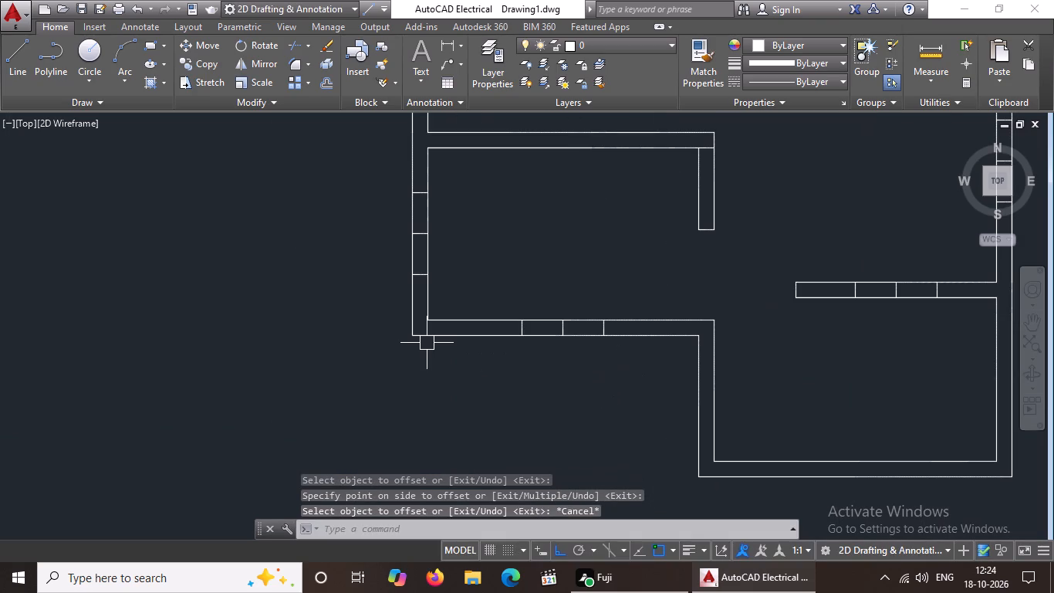
Draw a horizontal window centre line between the outer offset lines' midpoints in the lower-left room's bottom wall.
{"action": "key", "text": "l"}
{"action": "key", "text": "Return"}
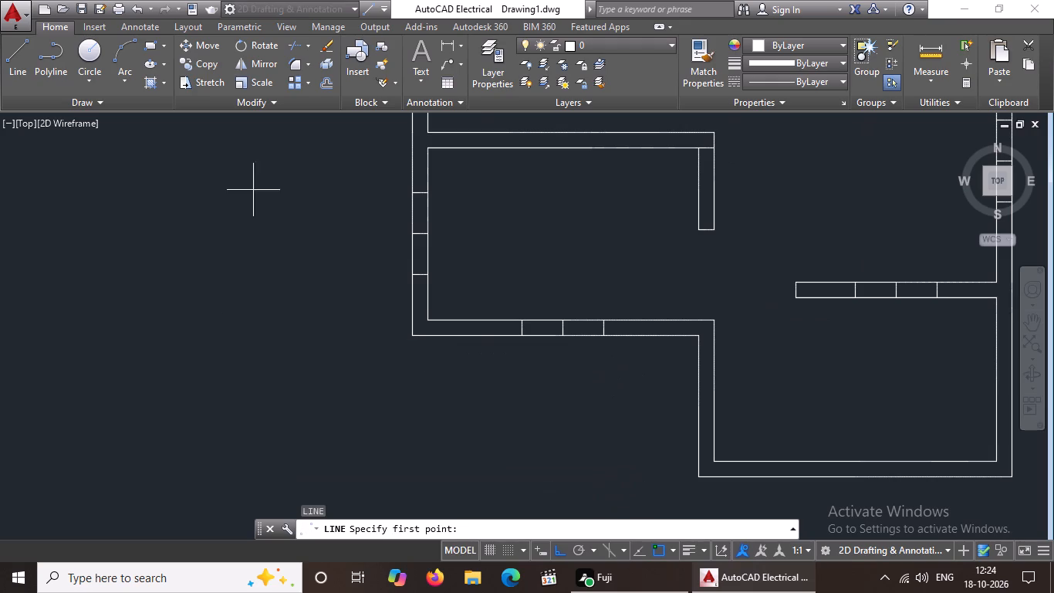
{"action": "middle_click_drag", "start_coordinate": [556, 279], "coordinate": [556, 334]}
{"action": "scroll", "coordinate": [569, 405], "scroll_direction": "up", "scroll_amount": 1}
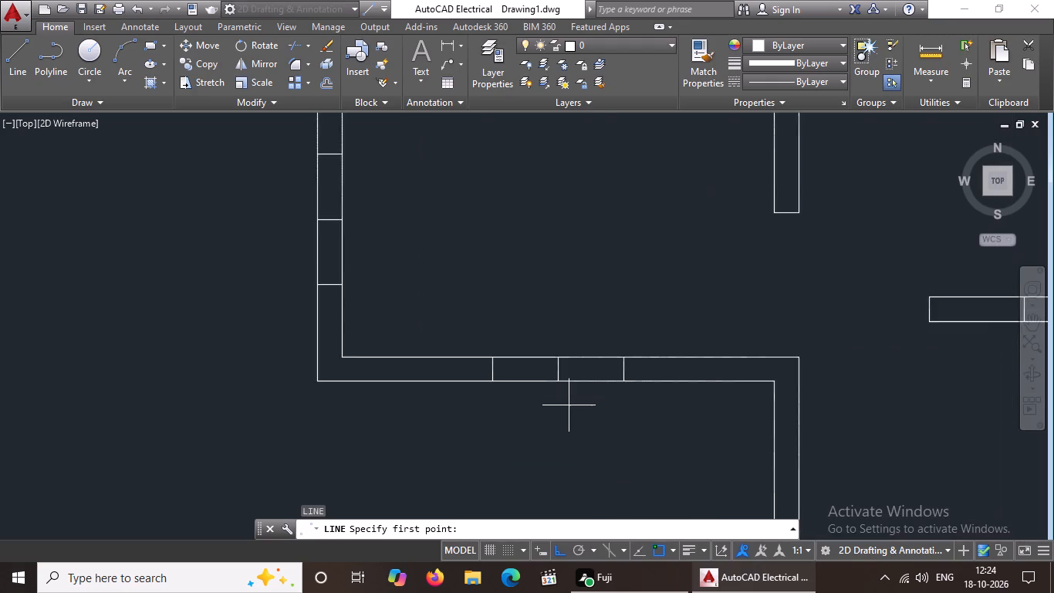
{"action": "scroll", "coordinate": [569, 405], "scroll_direction": "up", "scroll_amount": 1}
{"action": "left_click_drag", "start_coordinate": [441, 347], "coordinate": [478, 347]}
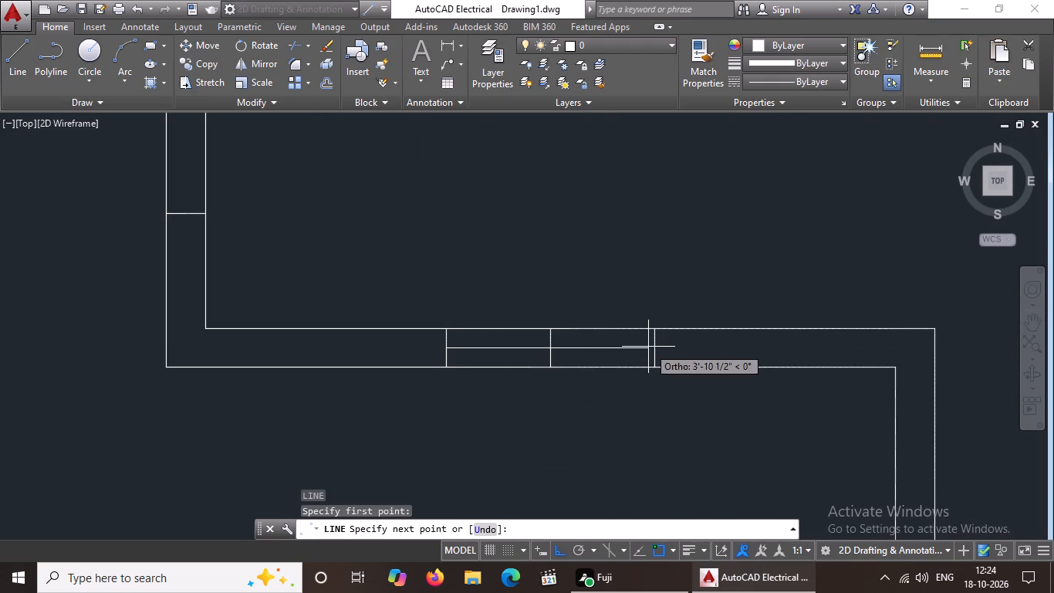
{"action": "left_click", "coordinate": [657, 344]}
{"action": "key", "text": "Escape"}
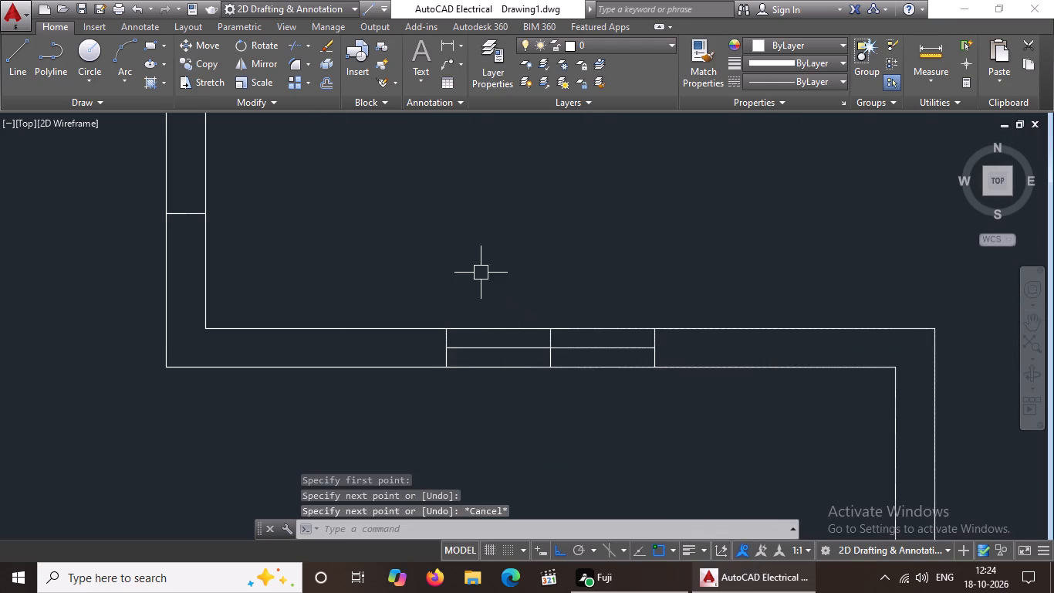
Draw a vertical window centre line between the outer offset lines' midpoints in the lower-left room's outer left wall.
{"action": "scroll", "coordinate": [481, 273], "scroll_direction": "down", "scroll_amount": 2}
{"action": "middle_click_drag", "start_coordinate": [421, 225], "coordinate": [458, 391]}
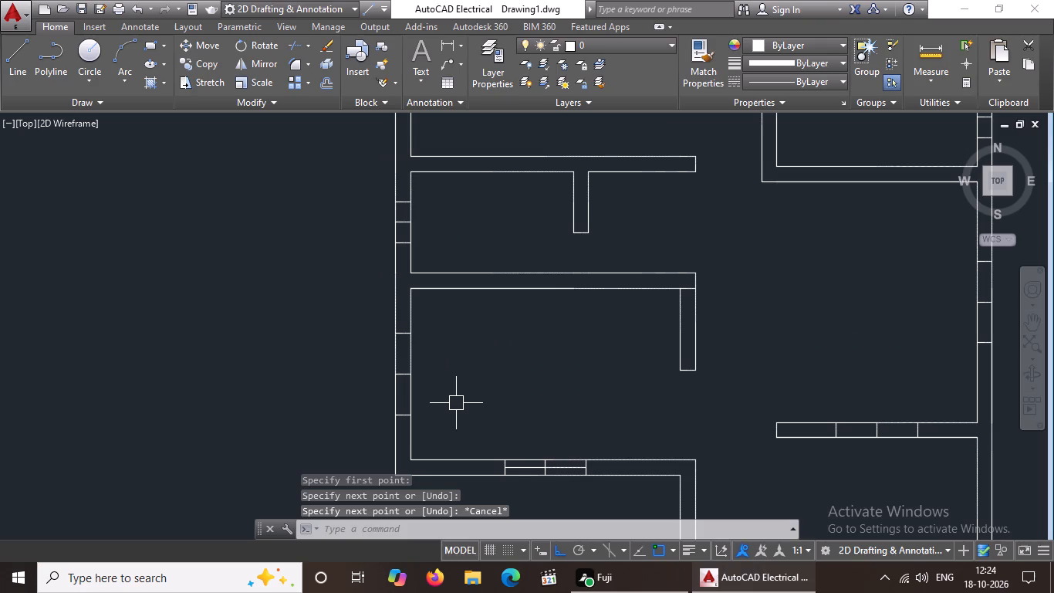
{"action": "key", "text": "l"}
{"action": "key", "text": "Return"}
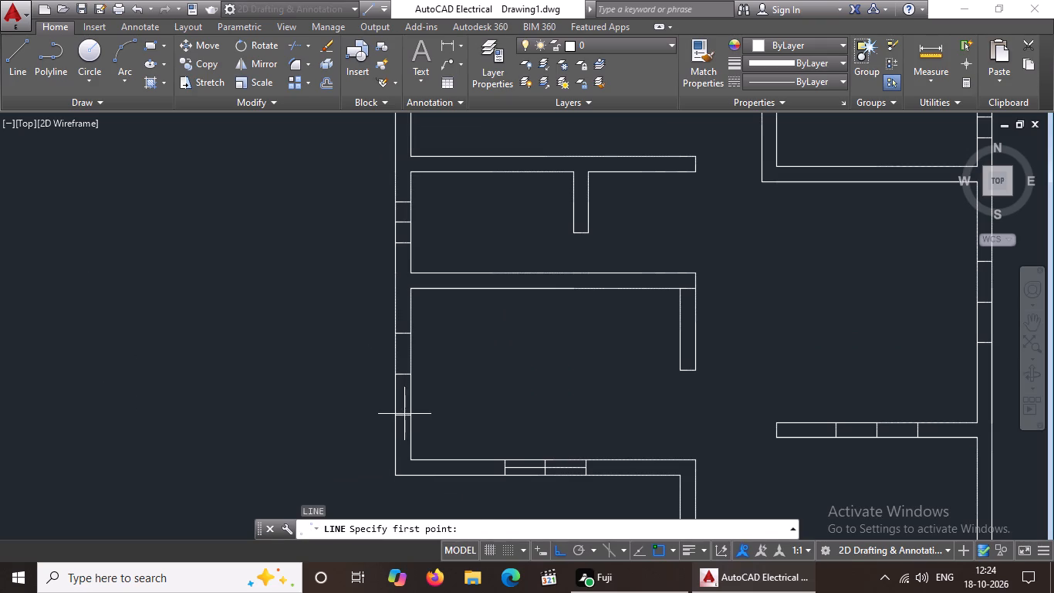
{"action": "left_click", "coordinate": [404, 416]}
{"action": "left_click", "coordinate": [404, 331]}
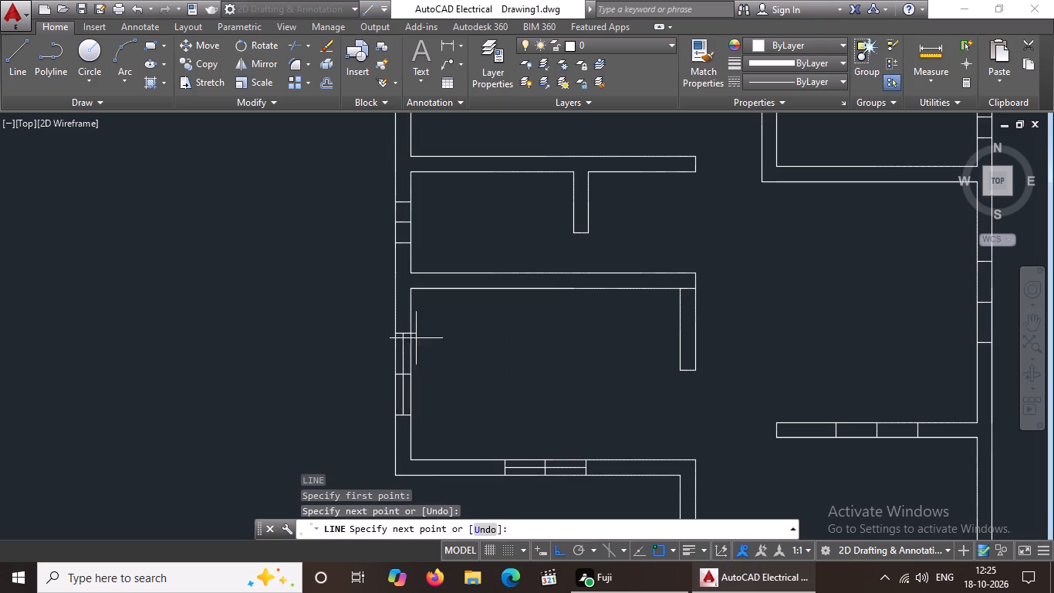
{"action": "key", "text": "Escape"}
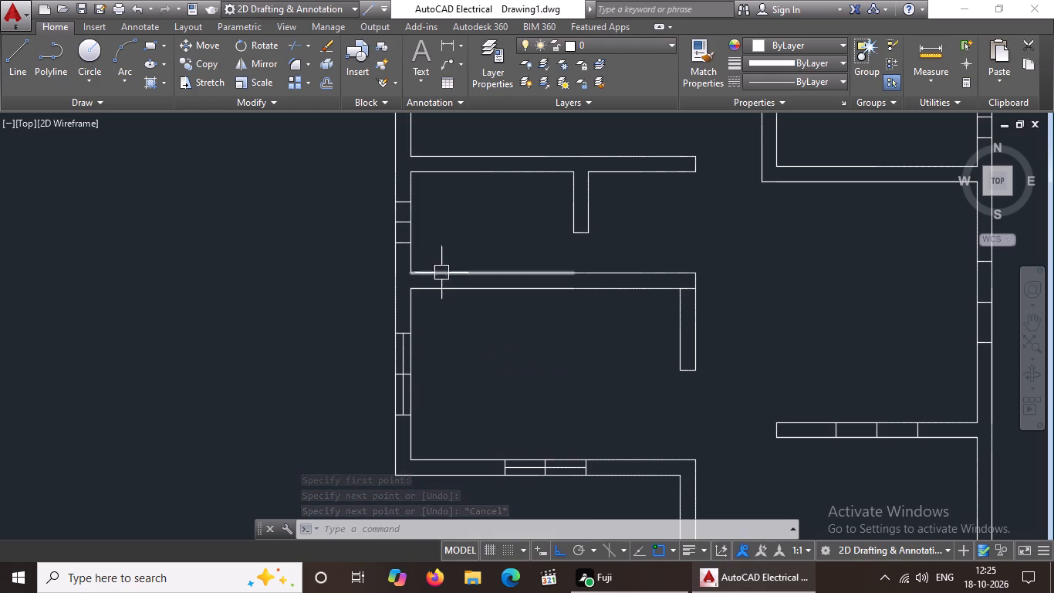
Draw a vertical window centre line between the outer offset lines' midpoints in the small middle-left room's outer left wall.
{"action": "middle_click_drag", "start_coordinate": [451, 242], "coordinate": [451, 285]}
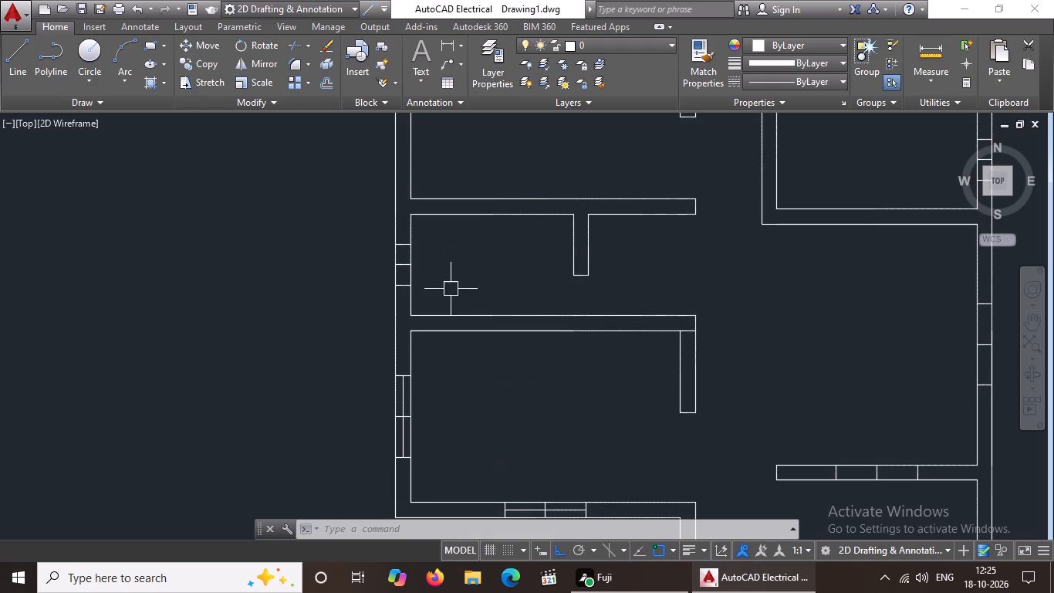
{"action": "key", "text": "l"}
{"action": "key", "text": "Return"}
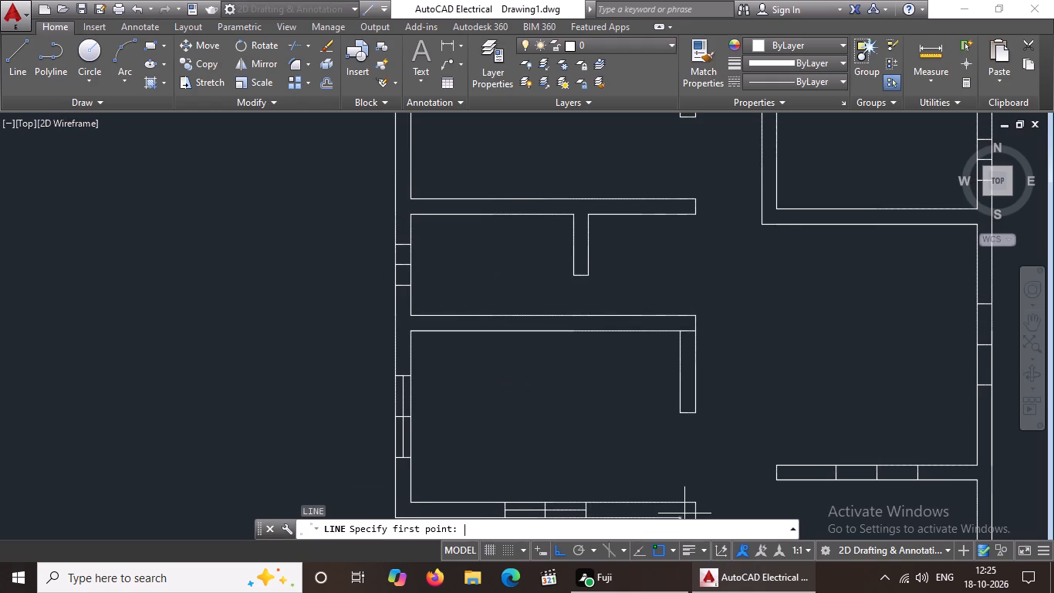
{"action": "scroll", "coordinate": [400, 284], "scroll_direction": "up", "scroll_amount": 1}
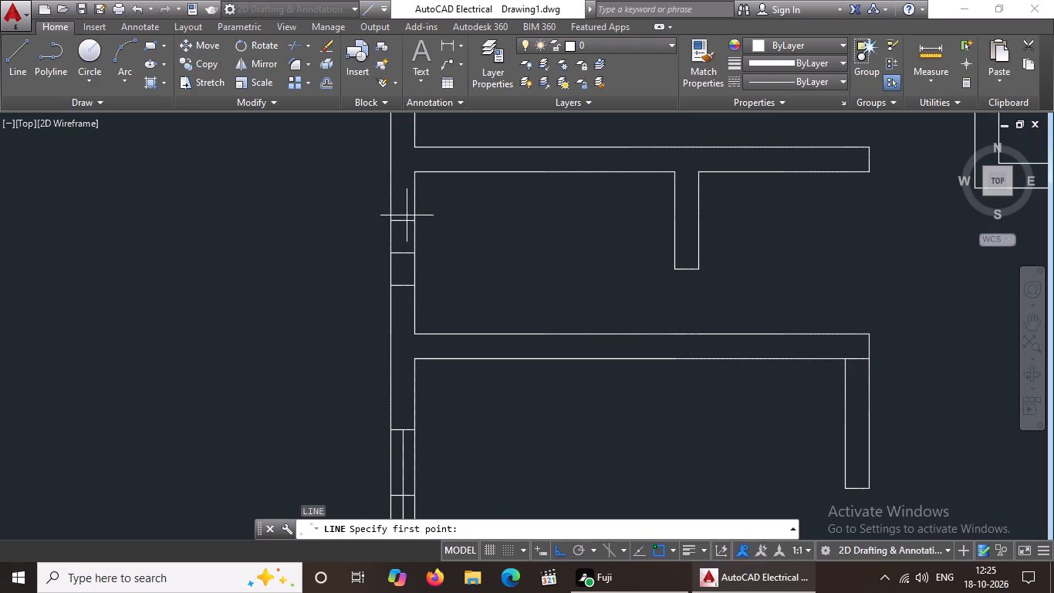
{"action": "left_click", "coordinate": [403, 222]}
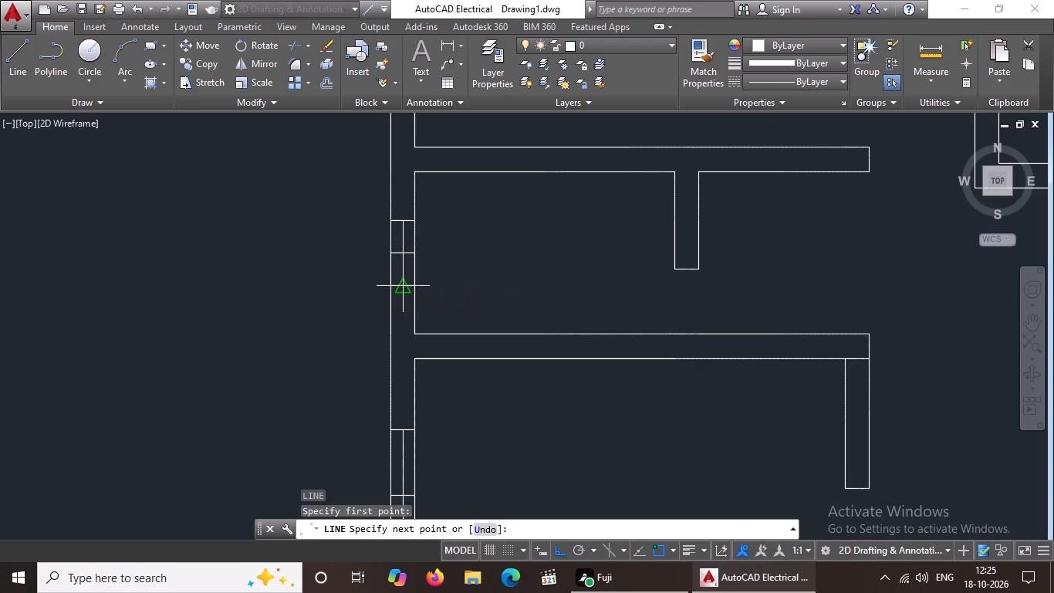
{"action": "left_click", "coordinate": [397, 286]}
{"action": "key", "text": "Escape"}
Draw a vertical window centre line between the outer offset lines' midpoints in the upper-left room's outer left wall.
{"action": "scroll", "coordinate": [440, 300], "scroll_direction": "down", "scroll_amount": 1}
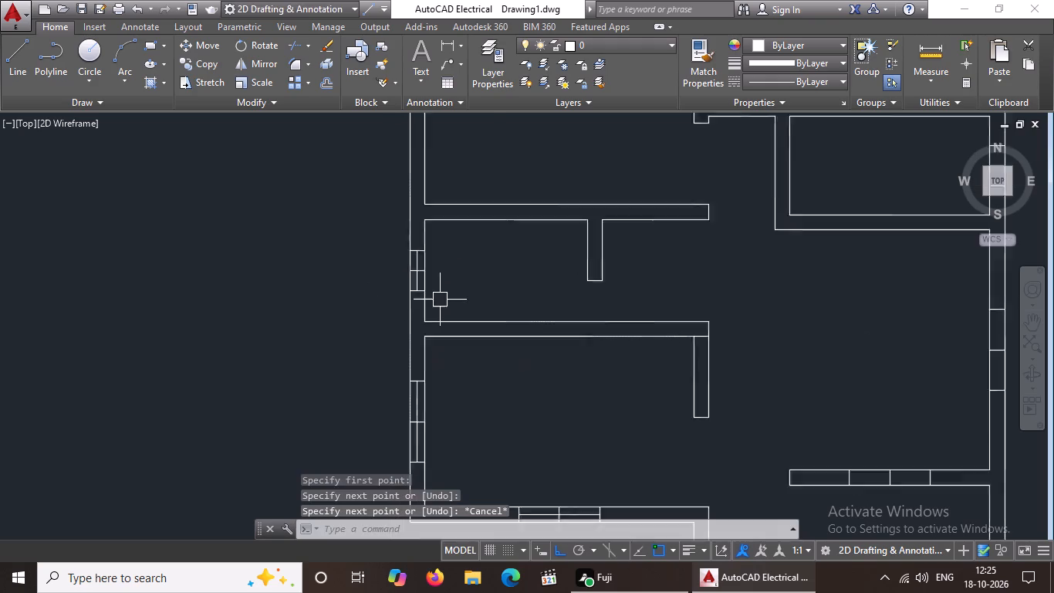
{"action": "scroll", "coordinate": [440, 300], "scroll_direction": "down", "scroll_amount": 3}
{"action": "middle_click_drag", "start_coordinate": [460, 293], "coordinate": [467, 452]}
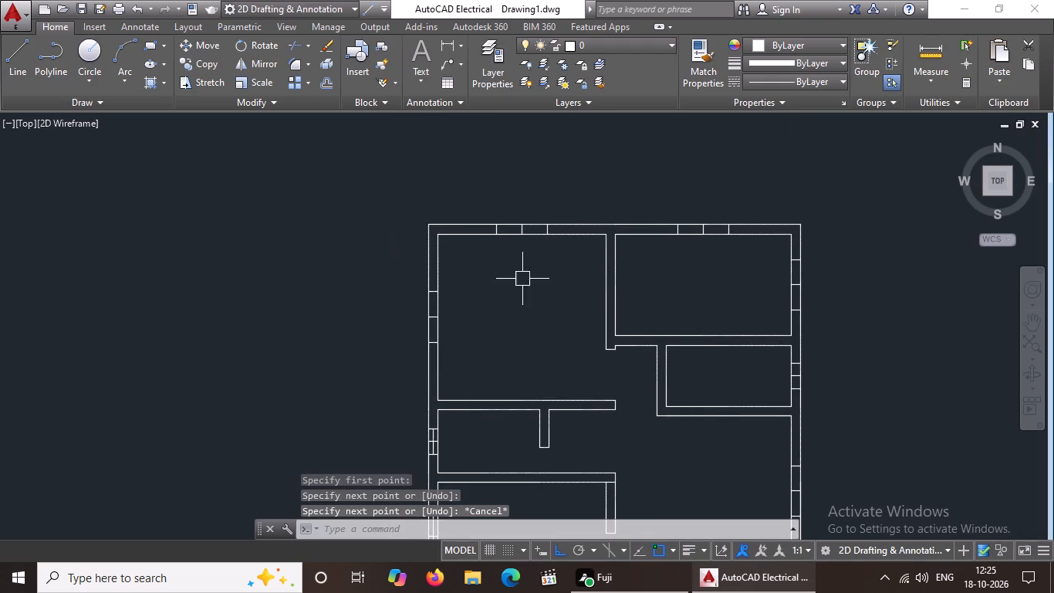
{"action": "key", "text": "l"}
{"action": "key", "text": "Return"}
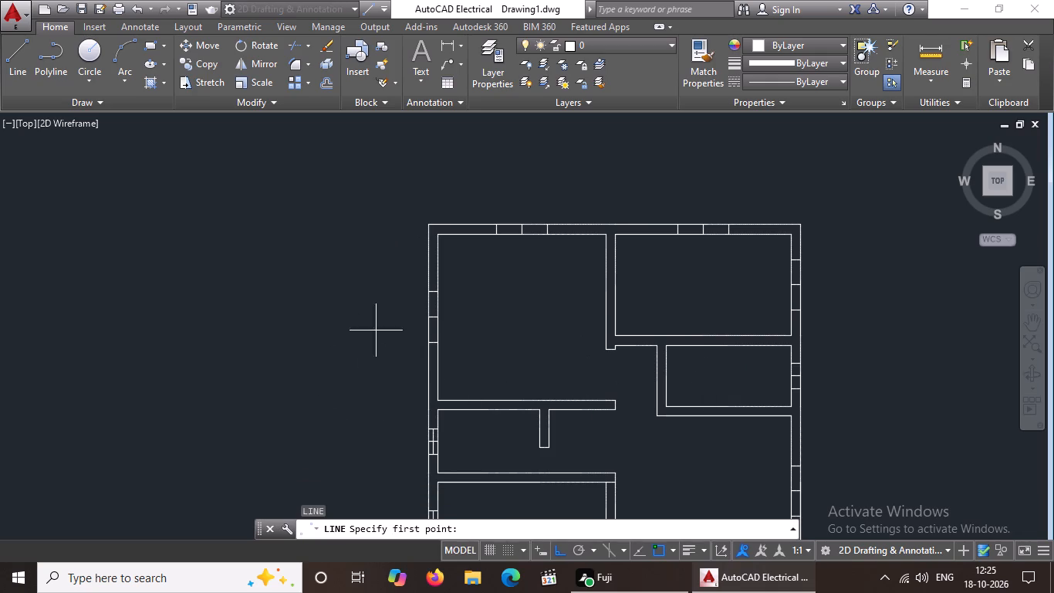
{"action": "left_click", "coordinate": [432, 289]}
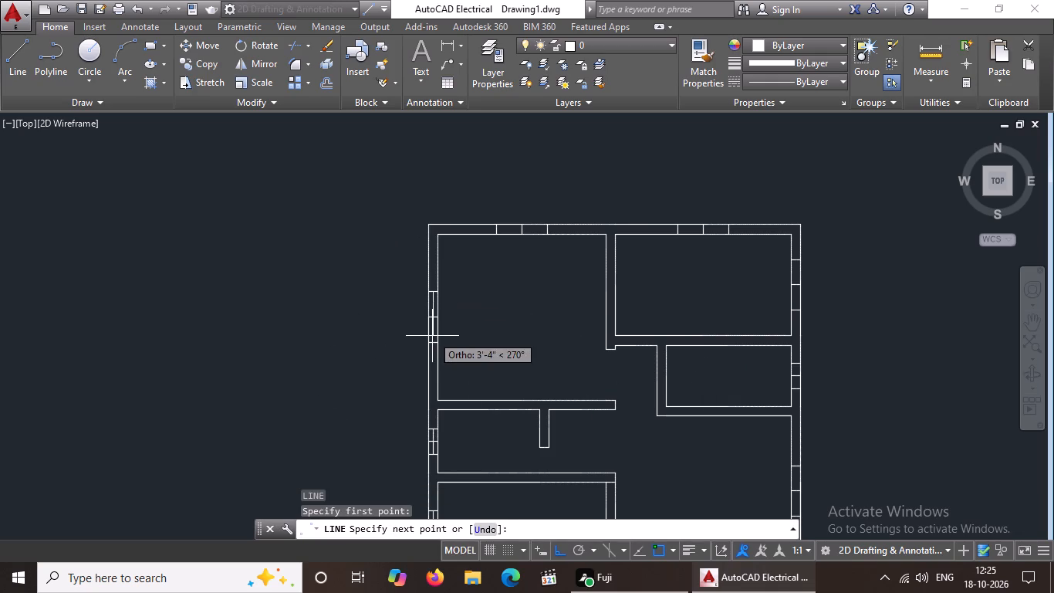
{"action": "scroll", "coordinate": [432, 336], "scroll_direction": "up", "scroll_amount": 3}
{"action": "left_click", "coordinate": [431, 369]}
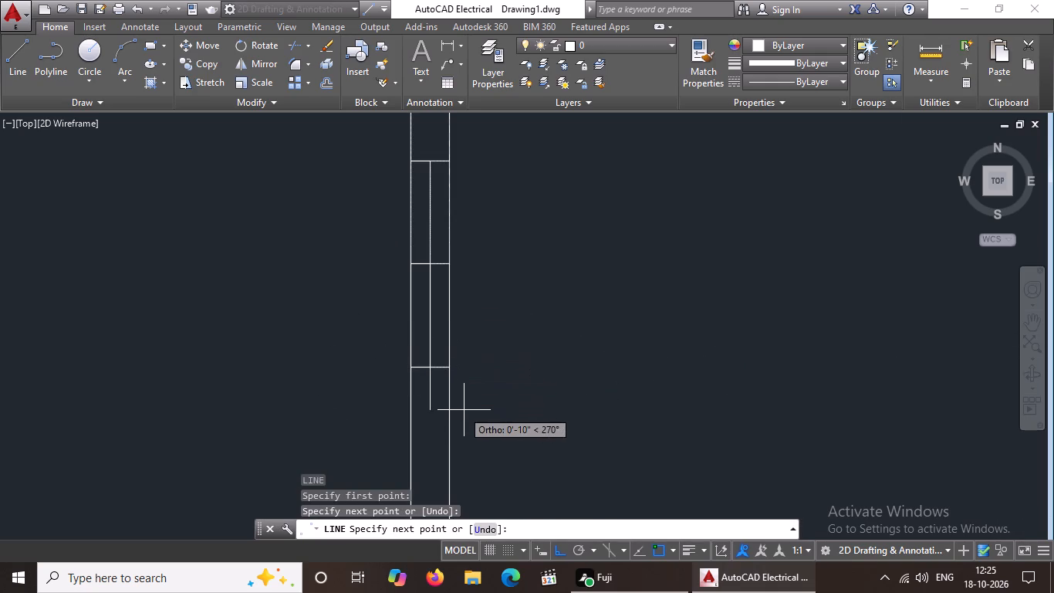
{"action": "key", "text": "Escape"}
Draw a horizontal window centre line between the outer offset lines' midpoints in the upper-left room's top wall.
{"action": "scroll", "coordinate": [466, 407], "scroll_direction": "down", "scroll_amount": 3}
{"action": "middle_click_drag", "start_coordinate": [552, 387], "coordinate": [547, 446]}
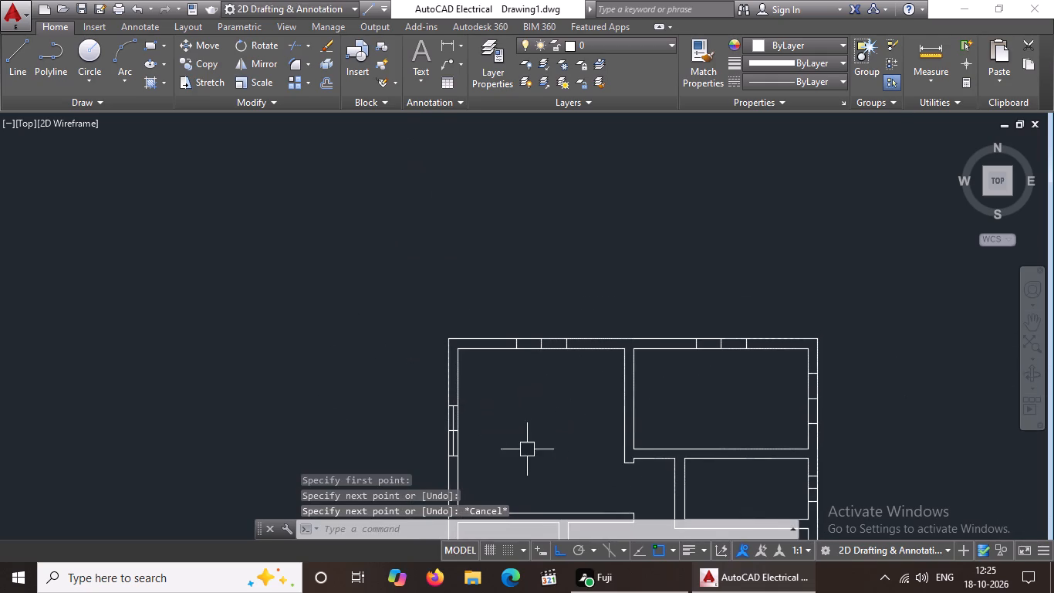
{"action": "key", "text": "l"}
{"action": "key", "text": "Return"}
{"action": "scroll", "coordinate": [506, 347], "scroll_direction": "up", "scroll_amount": 3}
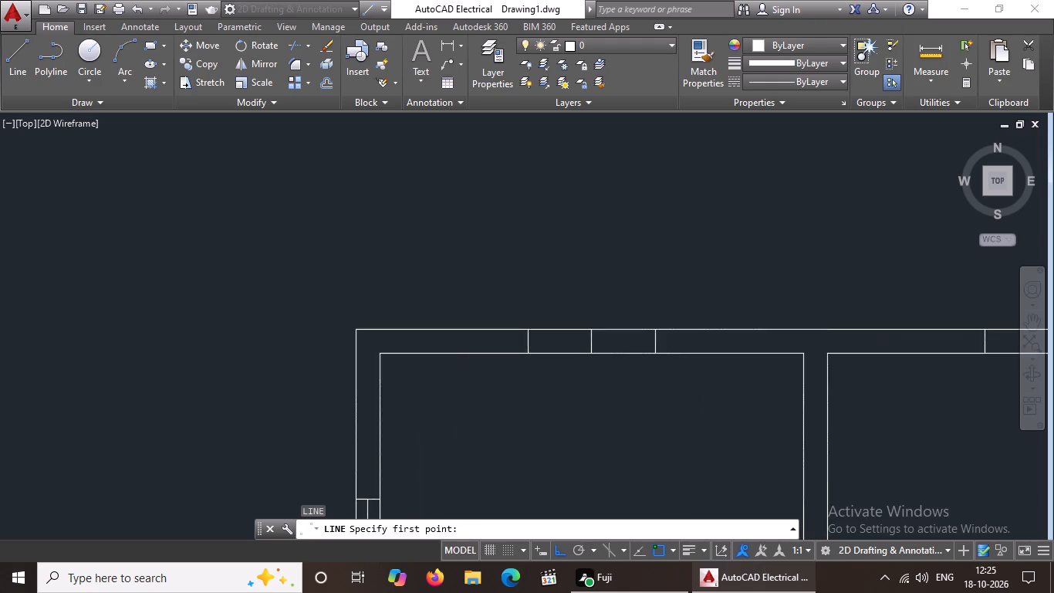
{"action": "left_click_drag", "start_coordinate": [539, 343], "coordinate": [546, 344]}
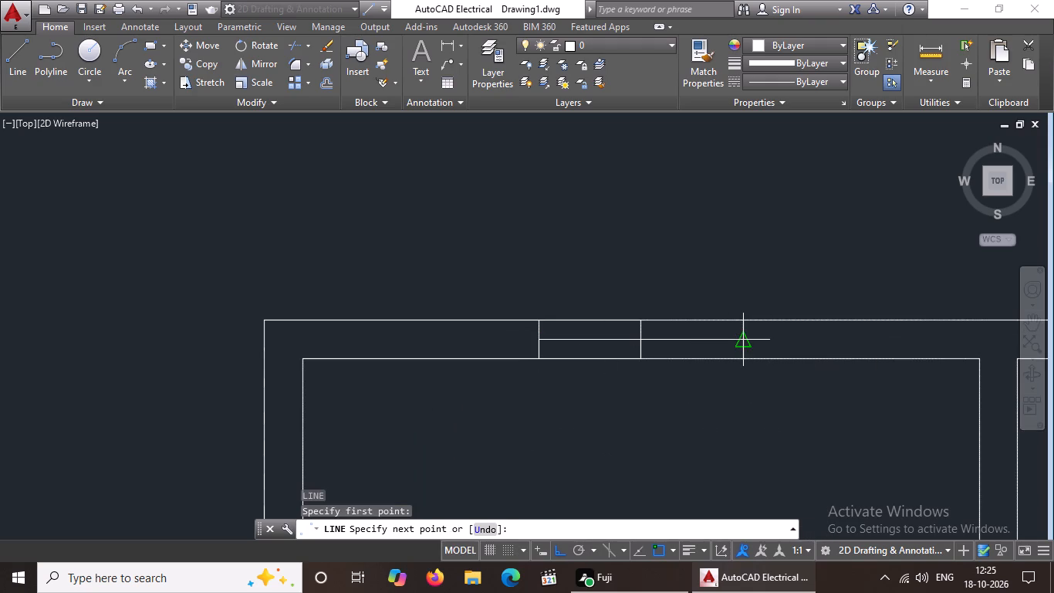
{"action": "left_click", "coordinate": [747, 338]}
{"action": "key", "text": "Escape"}
{"action": "scroll", "coordinate": [730, 391], "scroll_direction": "down", "scroll_amount": 2}
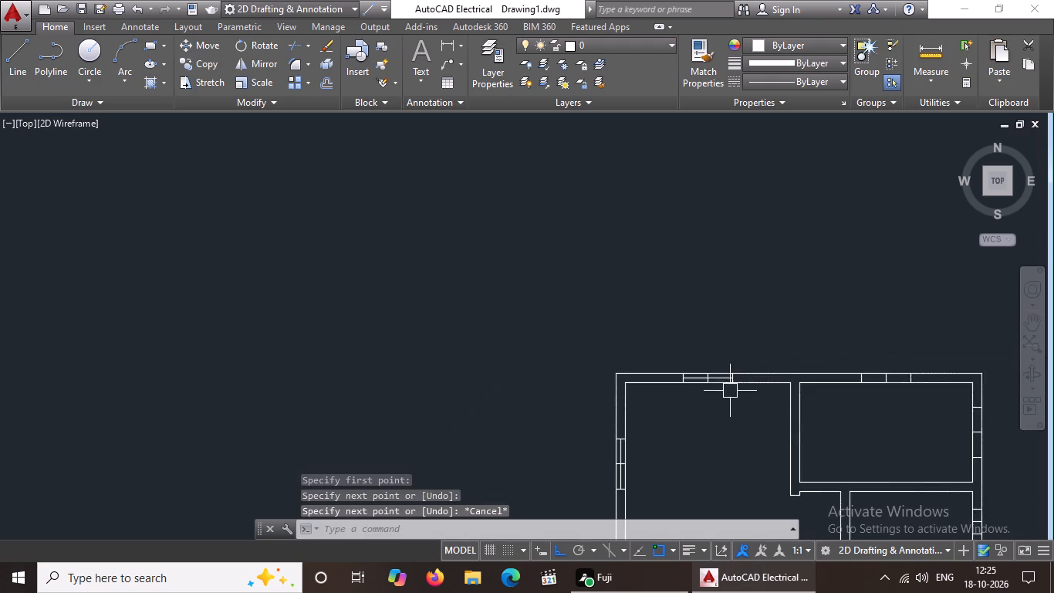
Draw a horizontal window centre line between the outer offset lines' midpoints in the upper-right room's top wall.
{"action": "scroll", "coordinate": [730, 391], "scroll_direction": "down", "scroll_amount": 2}
{"action": "middle_click_drag", "start_coordinate": [579, 303], "coordinate": [606, 412]}
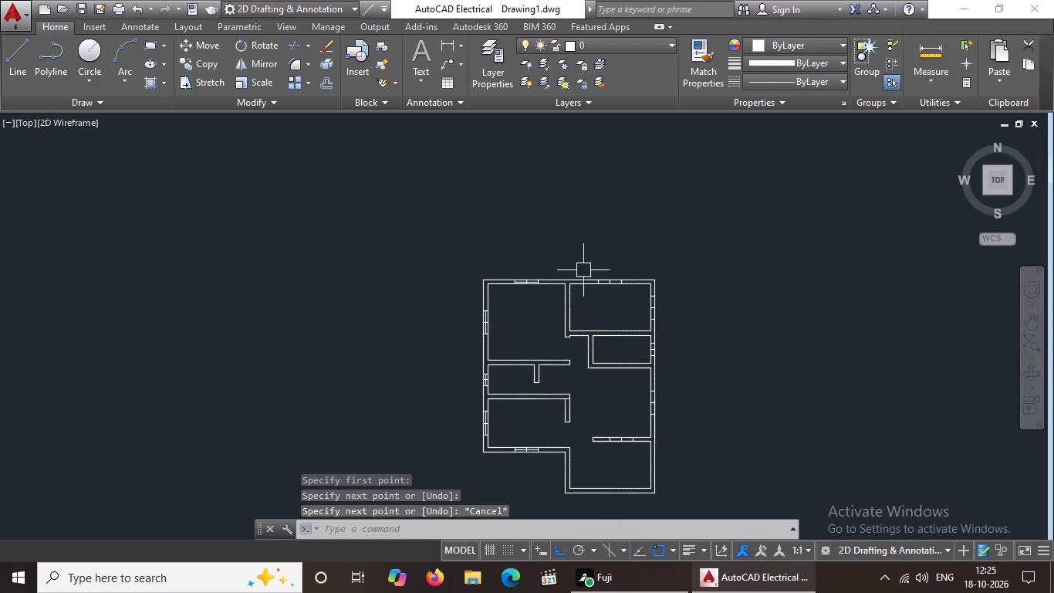
{"action": "scroll", "coordinate": [585, 269], "scroll_direction": "up", "scroll_amount": 4}
{"action": "key", "text": "l"}
{"action": "key", "text": "Return"}
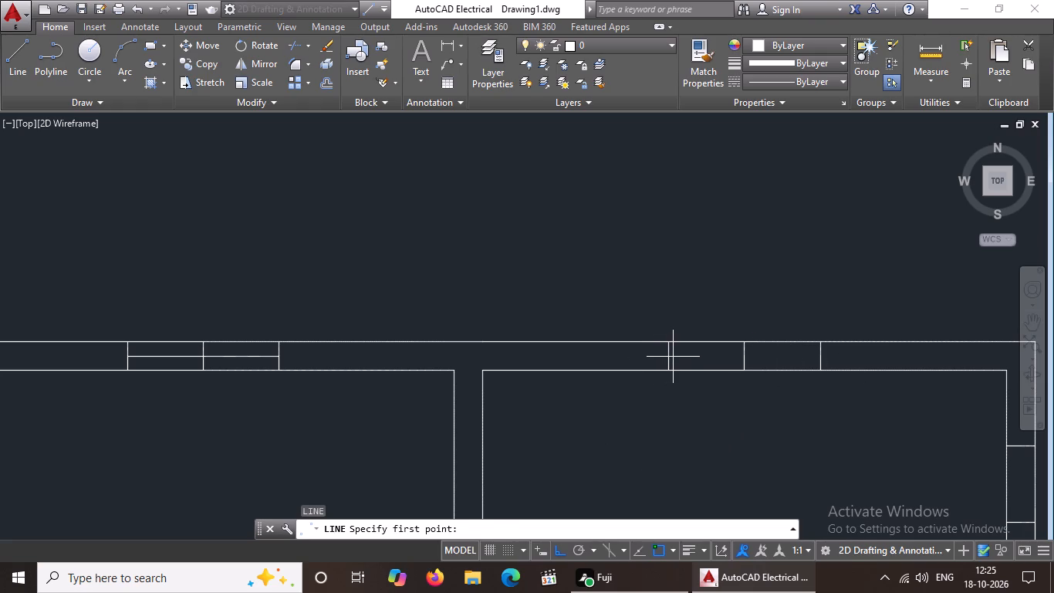
{"action": "left_click_drag", "start_coordinate": [667, 358], "coordinate": [681, 361]}
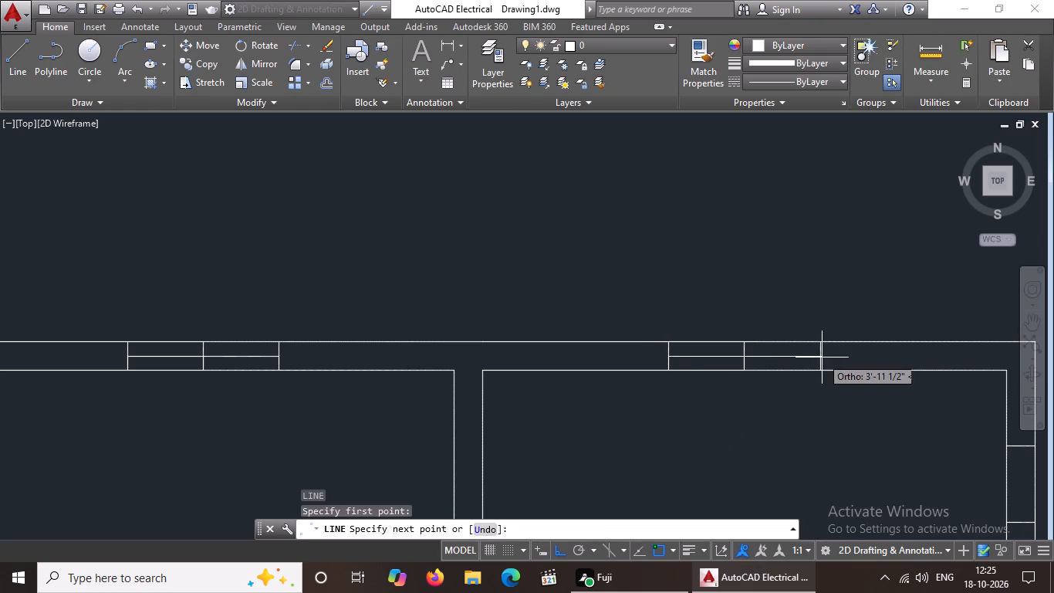
{"action": "left_click", "coordinate": [819, 359]}
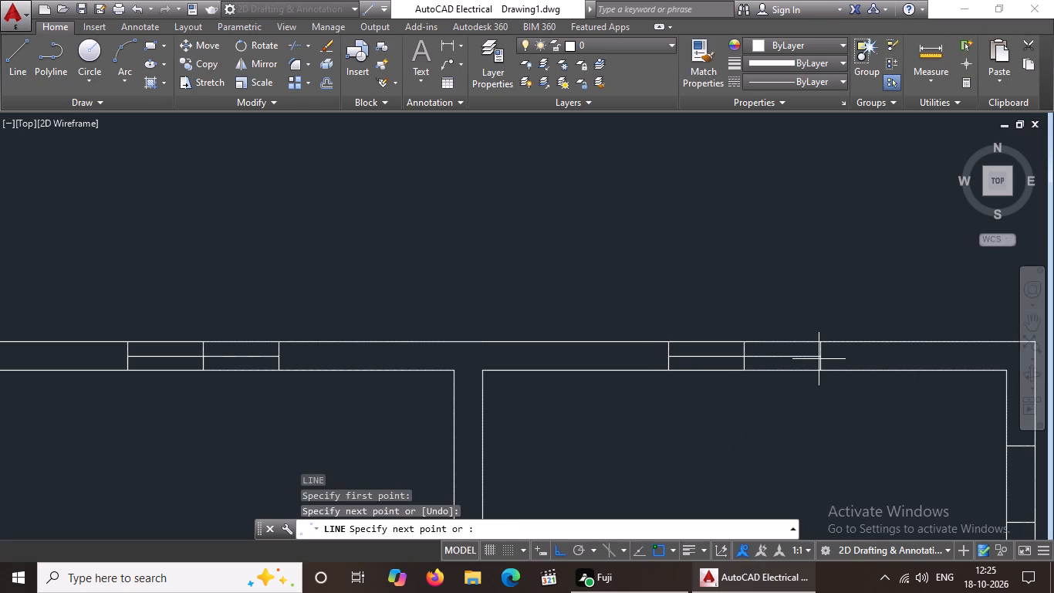
{"action": "key", "text": "Escape"}
Draw a vertical window centre line between the outer offset lines' midpoints in the upper-right room's outer right wall.
{"action": "scroll", "coordinate": [818, 359], "scroll_direction": "down", "scroll_amount": 3}
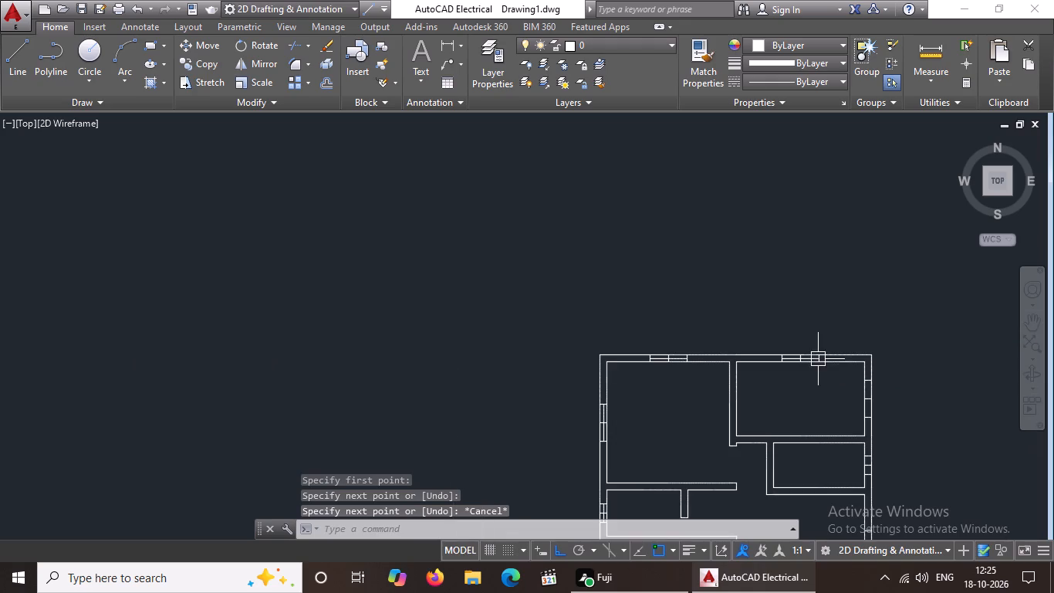
{"action": "scroll", "coordinate": [818, 381], "scroll_direction": "down", "scroll_amount": 1}
{"action": "middle_click_drag", "start_coordinate": [818, 405], "coordinate": [752, 385]}
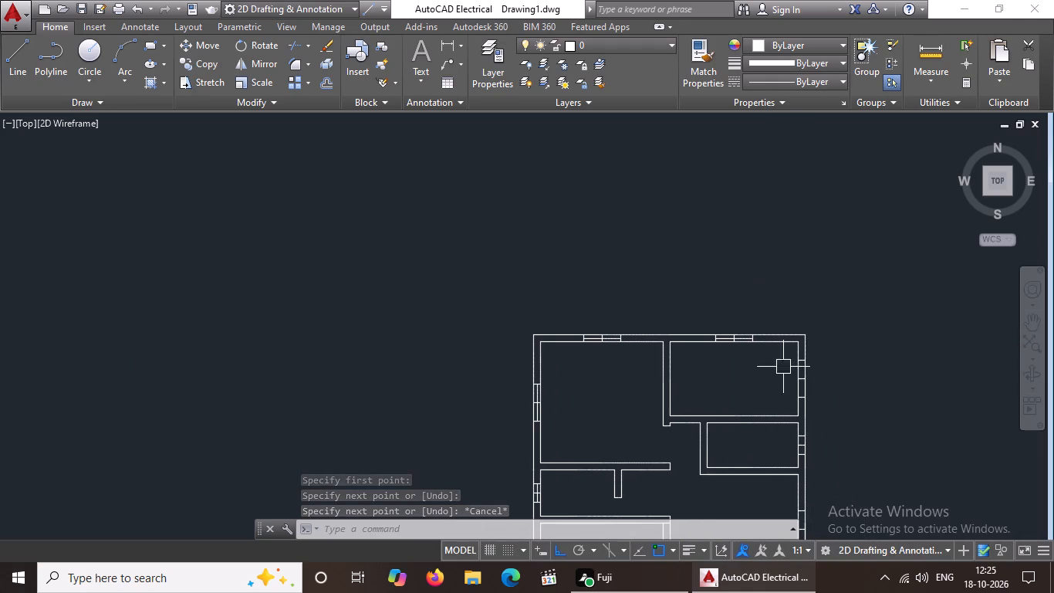
{"action": "key", "text": "Escape"}
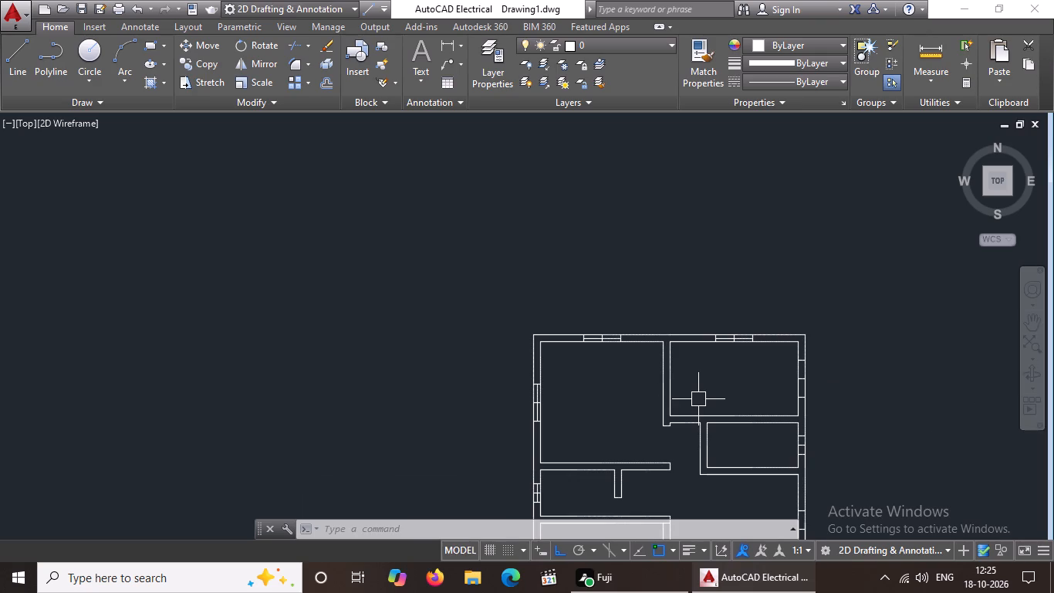
{"action": "key", "text": "l"}
{"action": "key", "text": "Return"}
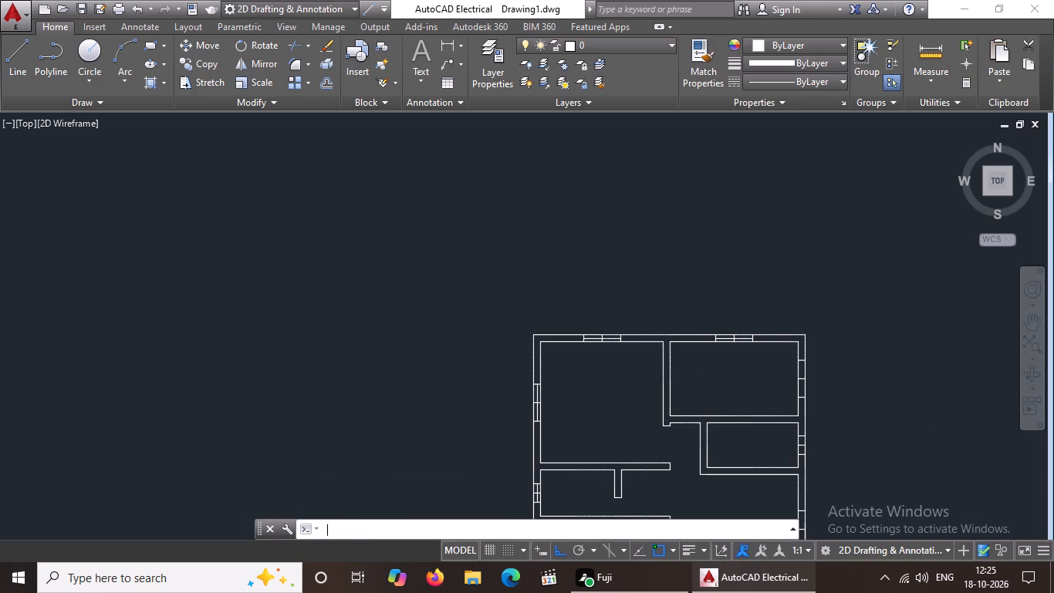
{"action": "scroll", "coordinate": [813, 373], "scroll_direction": "up", "scroll_amount": 3}
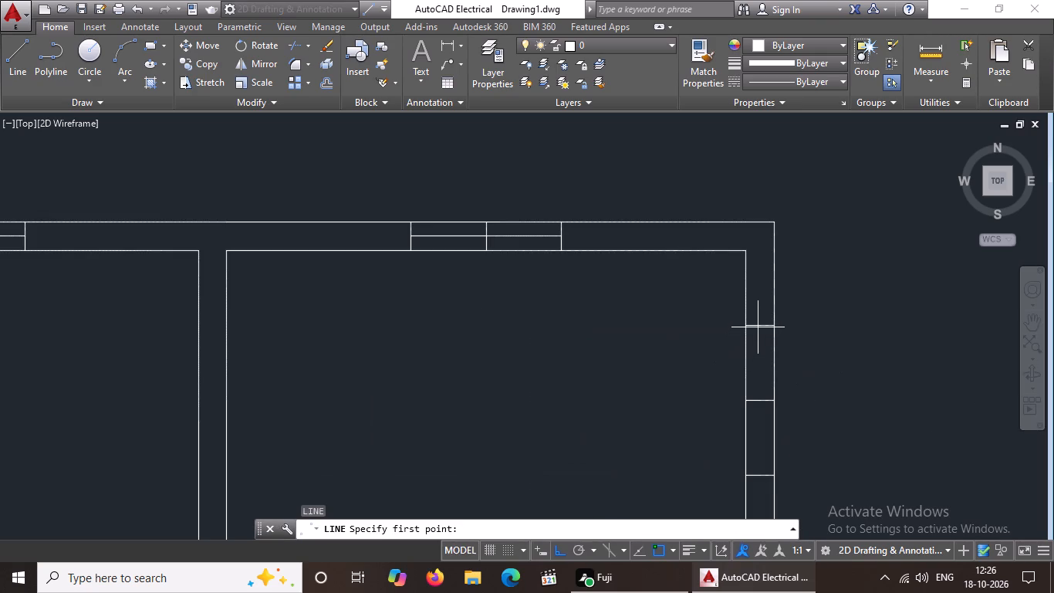
{"action": "left_click_drag", "start_coordinate": [758, 325], "coordinate": [757, 334]}
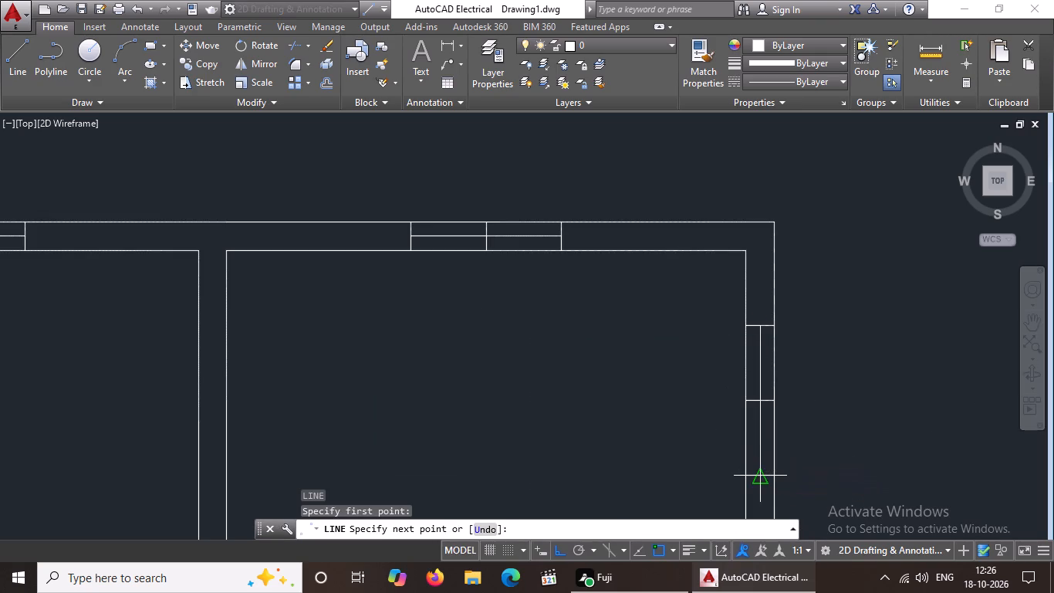
{"action": "left_click", "coordinate": [762, 476]}
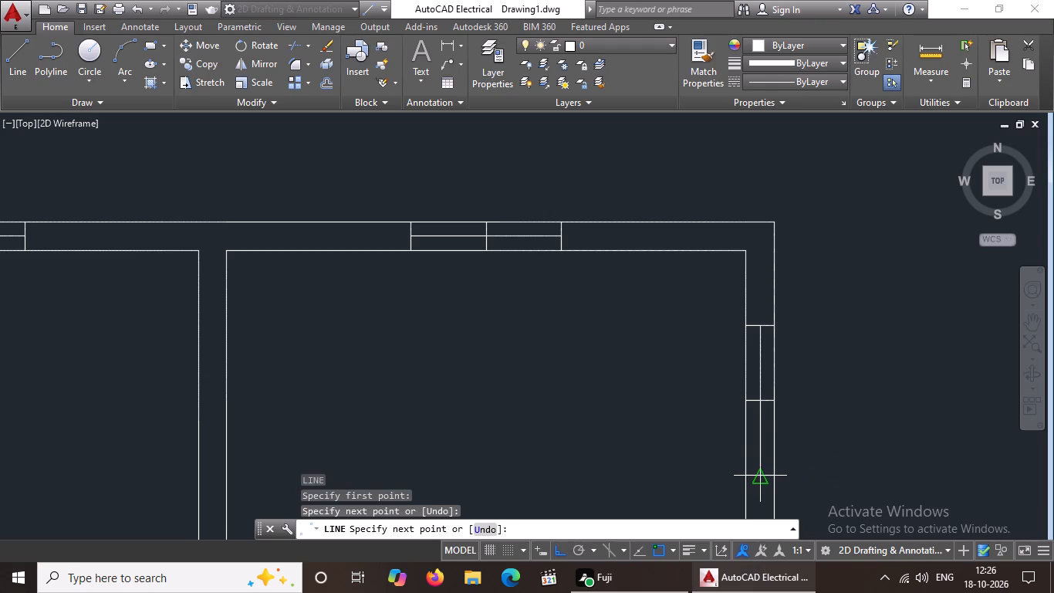
{"action": "scroll", "coordinate": [795, 443], "scroll_direction": "down", "scroll_amount": 5}
{"action": "key", "text": "Escape"}
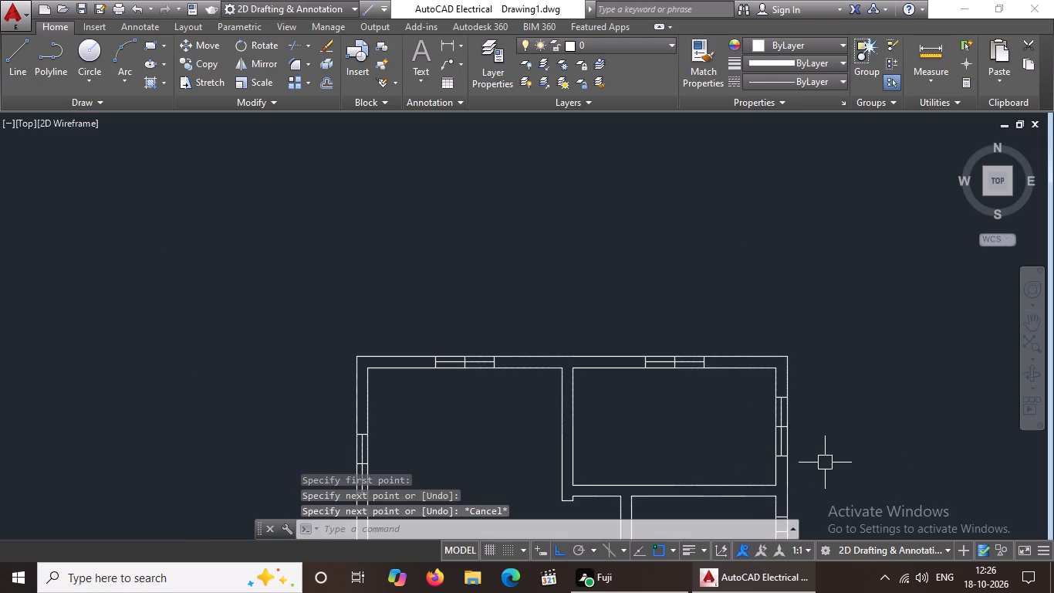
Draw a vertical window centre line between the outer offset lines' midpoints in the small middle-right room's outer right wall.
{"action": "middle_click_drag", "start_coordinate": [819, 446], "coordinate": [752, 283]}
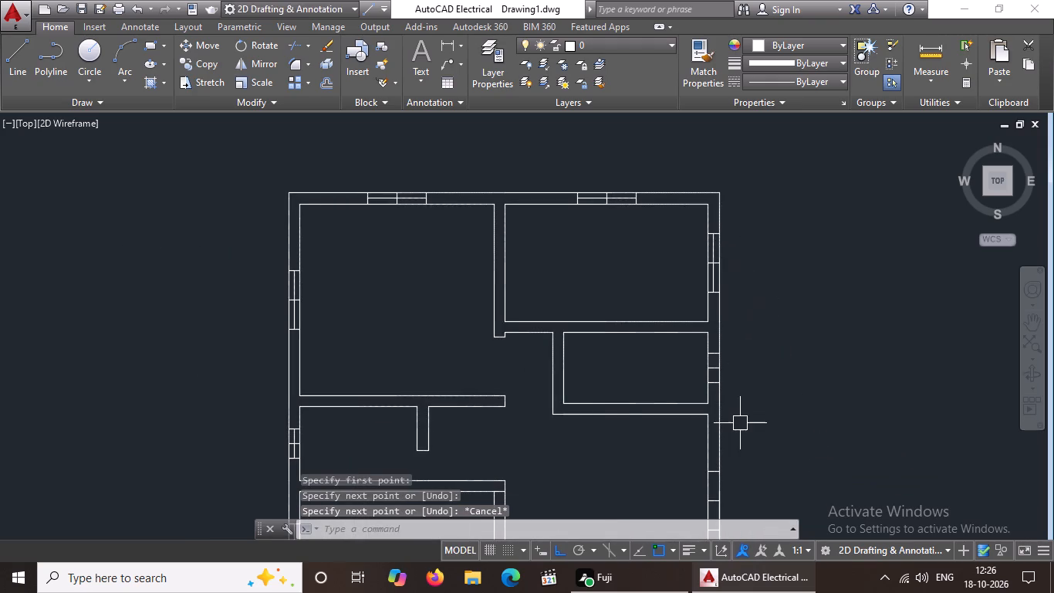
{"action": "key", "text": "l"}
{"action": "key", "text": "Return"}
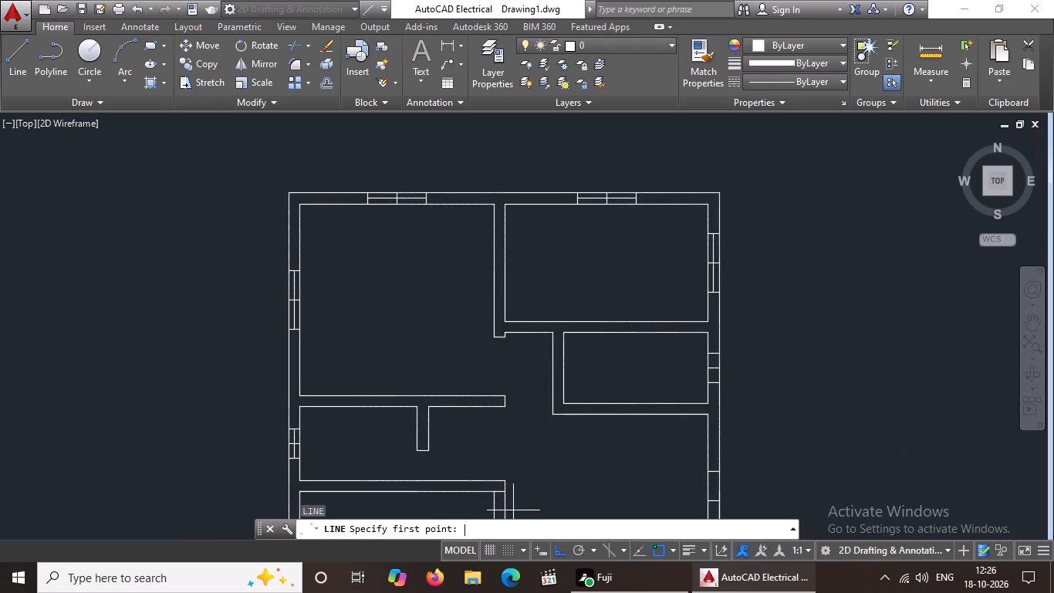
{"action": "scroll", "coordinate": [698, 371], "scroll_direction": "up", "scroll_amount": 2}
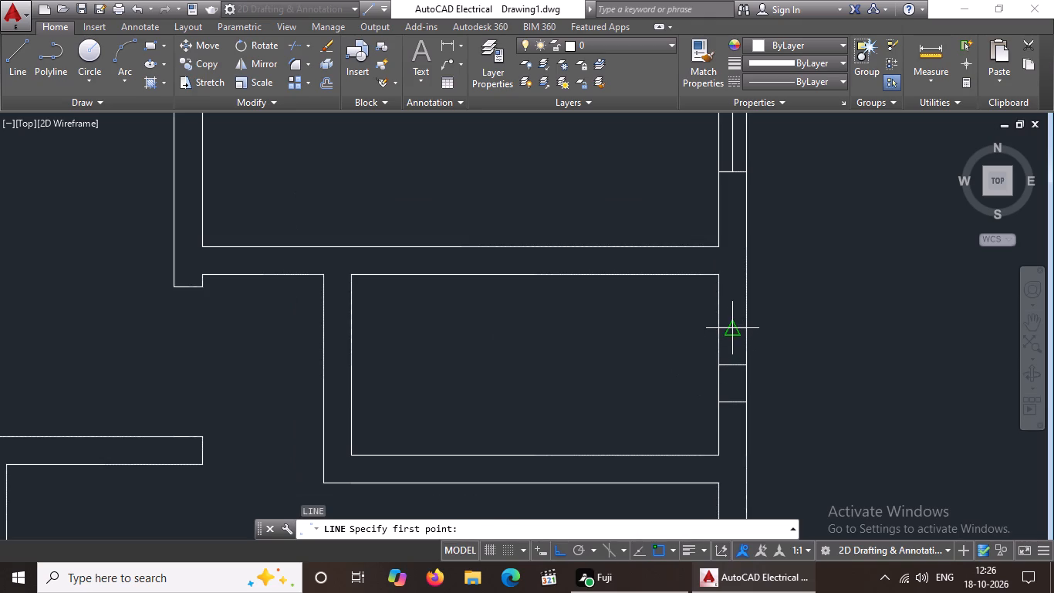
{"action": "left_click_drag", "start_coordinate": [733, 324], "coordinate": [733, 340]}
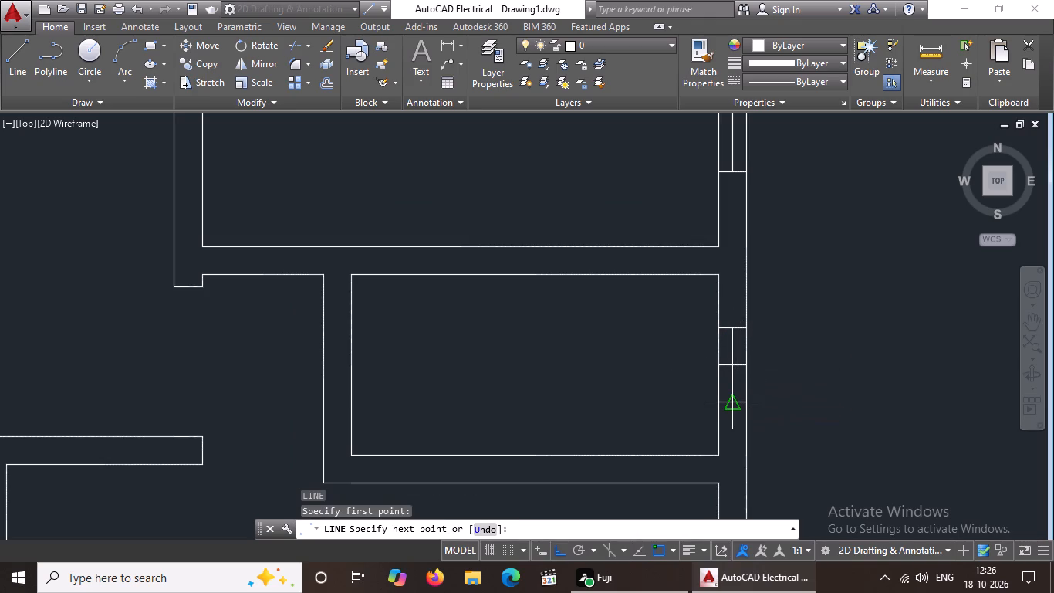
{"action": "left_click", "coordinate": [735, 407]}
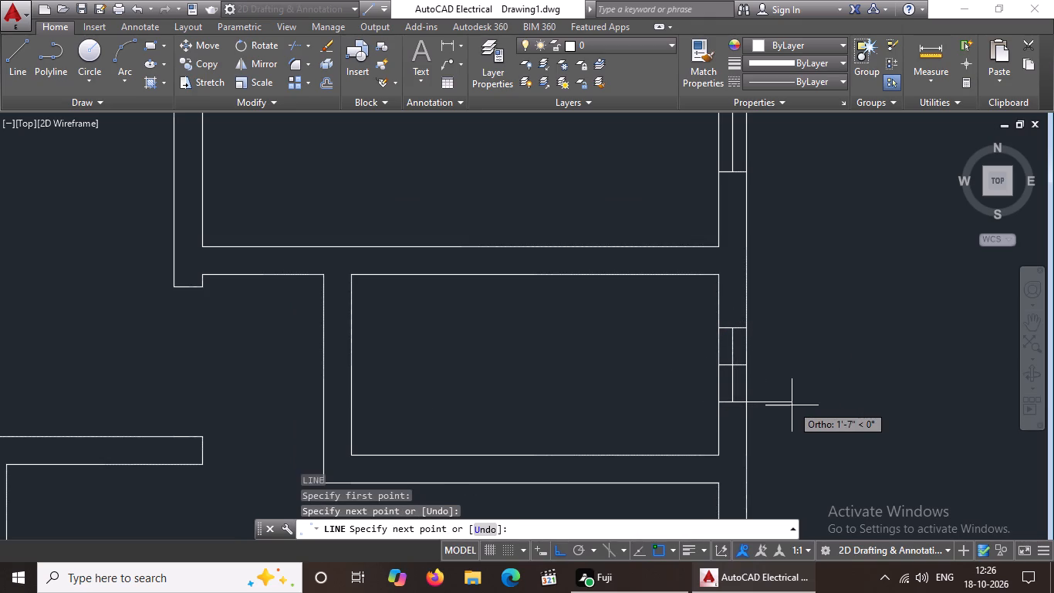
{"action": "key", "text": "Escape"}
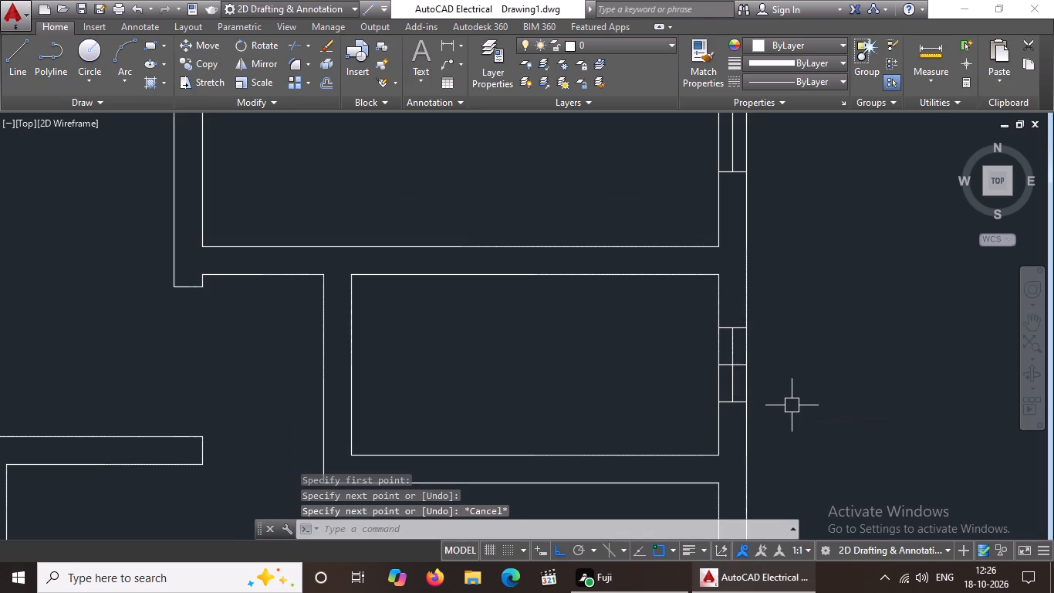
Draw a vertical window centre line between the outer offset lines' midpoints in the central hall's outer right wall.
{"action": "scroll", "coordinate": [792, 405], "scroll_direction": "down", "scroll_amount": 3}
{"action": "middle_click_drag", "start_coordinate": [799, 421], "coordinate": [762, 310]}
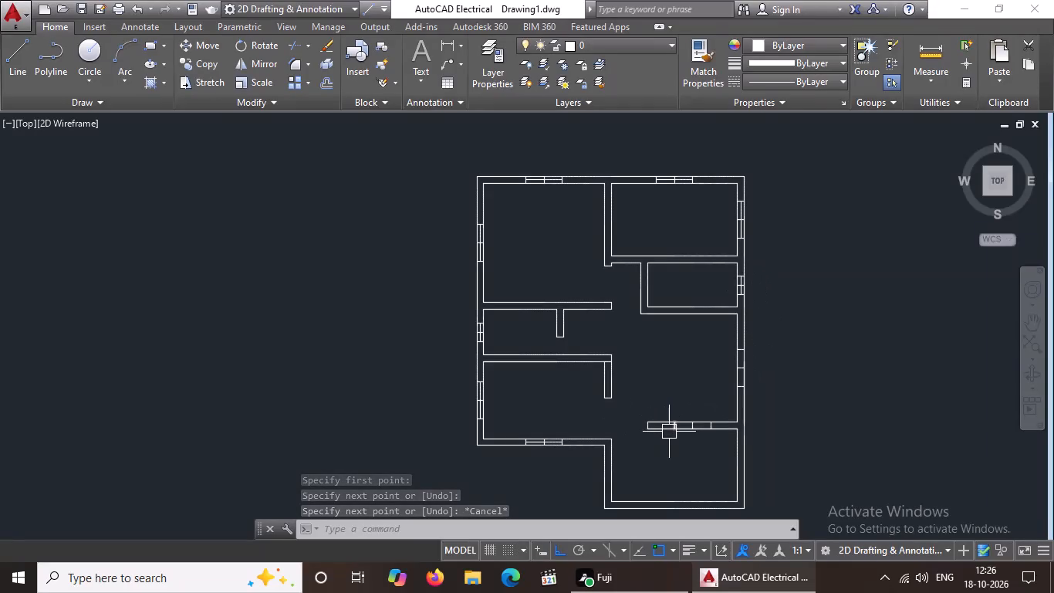
{"action": "key", "text": "l"}
{"action": "key", "text": "Return"}
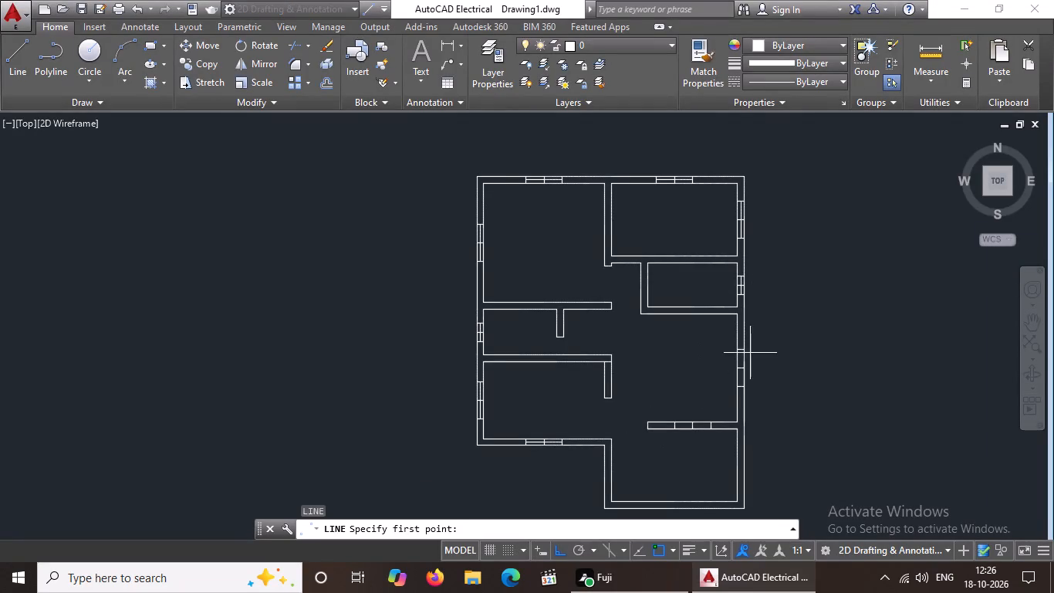
{"action": "scroll", "coordinate": [751, 353], "scroll_direction": "up", "scroll_amount": 2}
{"action": "left_click", "coordinate": [720, 347]}
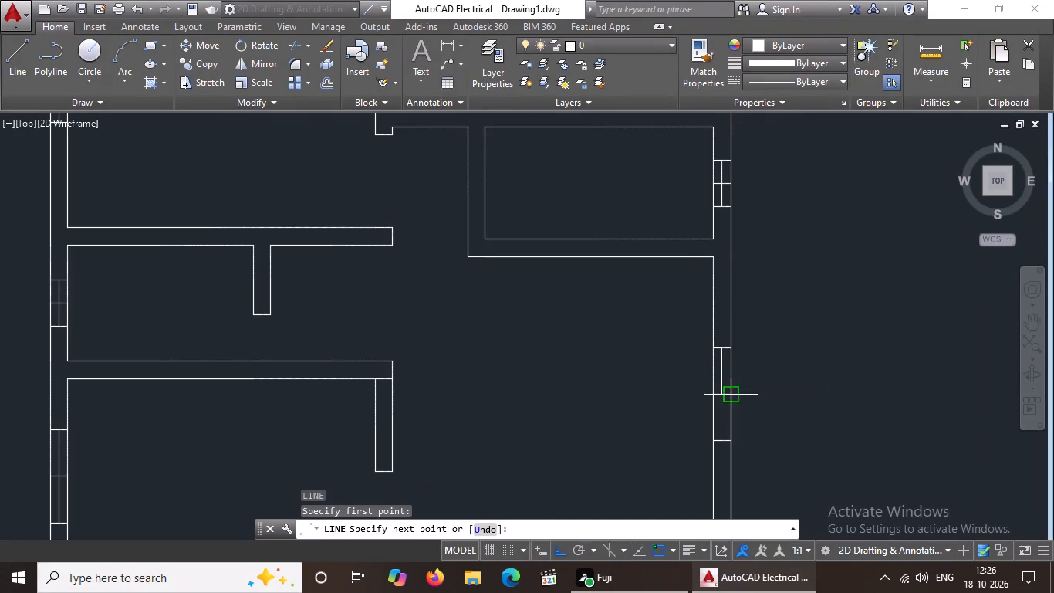
{"action": "left_click", "coordinate": [720, 440]}
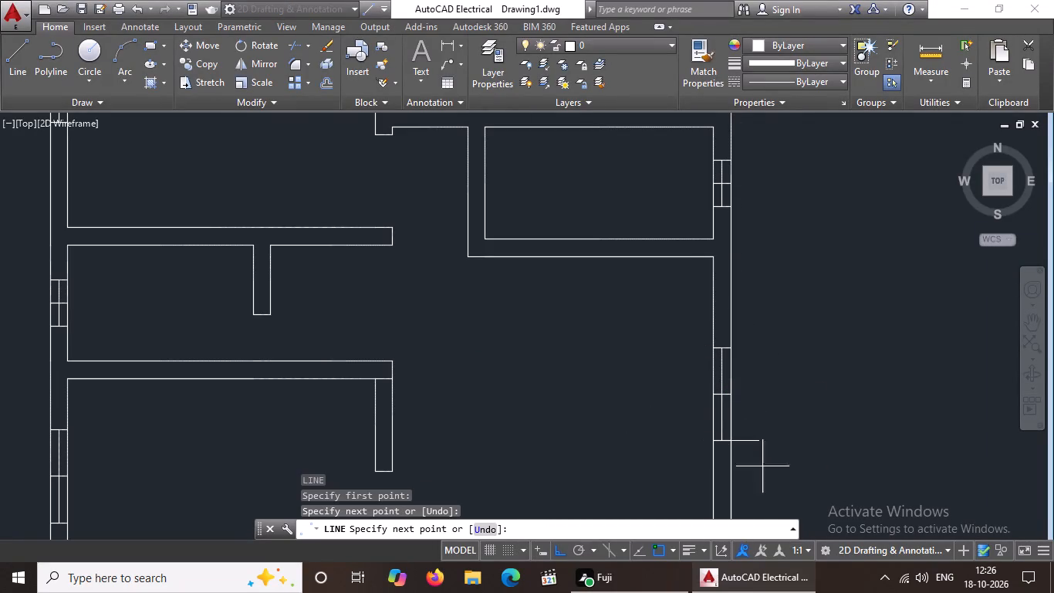
{"action": "key", "text": "Escape"}
Draw a horizontal window centre line between the outer offset lines' midpoints in the wall separating the hall from the lower-right room.
{"action": "scroll", "coordinate": [752, 386], "scroll_direction": "down", "scroll_amount": 2}
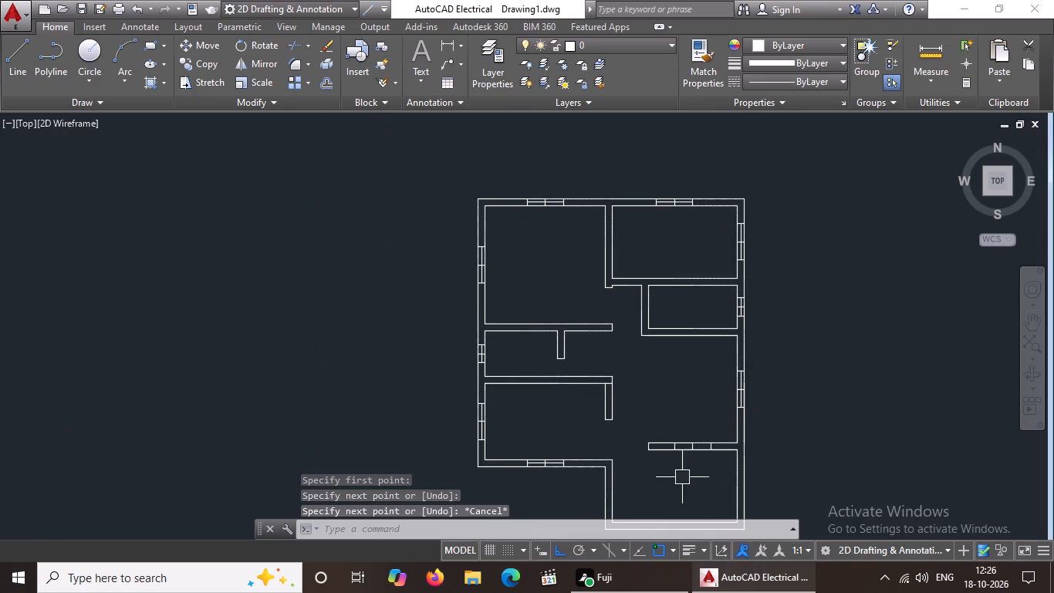
{"action": "scroll", "coordinate": [682, 477], "scroll_direction": "up", "scroll_amount": 2}
{"action": "key", "text": "l"}
{"action": "key", "text": "Return"}
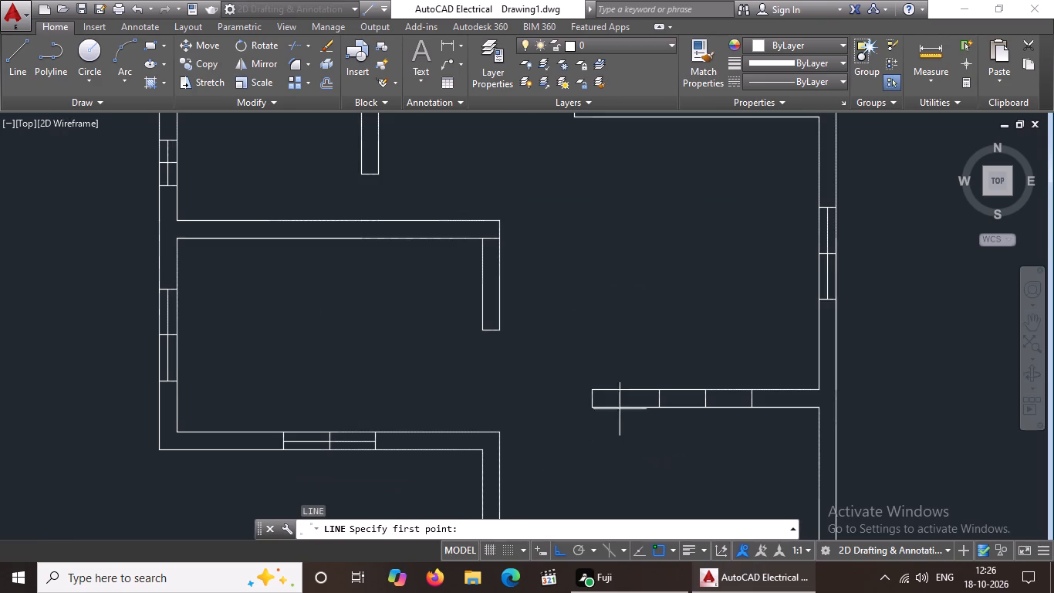
{"action": "scroll", "coordinate": [627, 394], "scroll_direction": "up", "scroll_amount": 2}
{"action": "left_click_drag", "start_coordinate": [707, 412], "coordinate": [728, 412]}
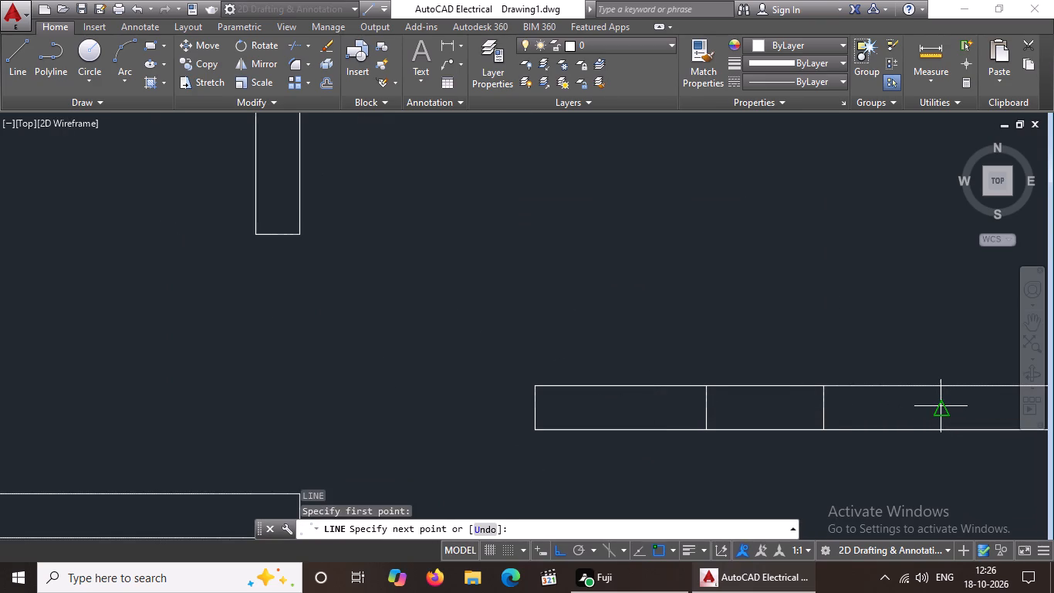
{"action": "left_click", "coordinate": [941, 406]}
{"action": "key", "text": "Escape"}
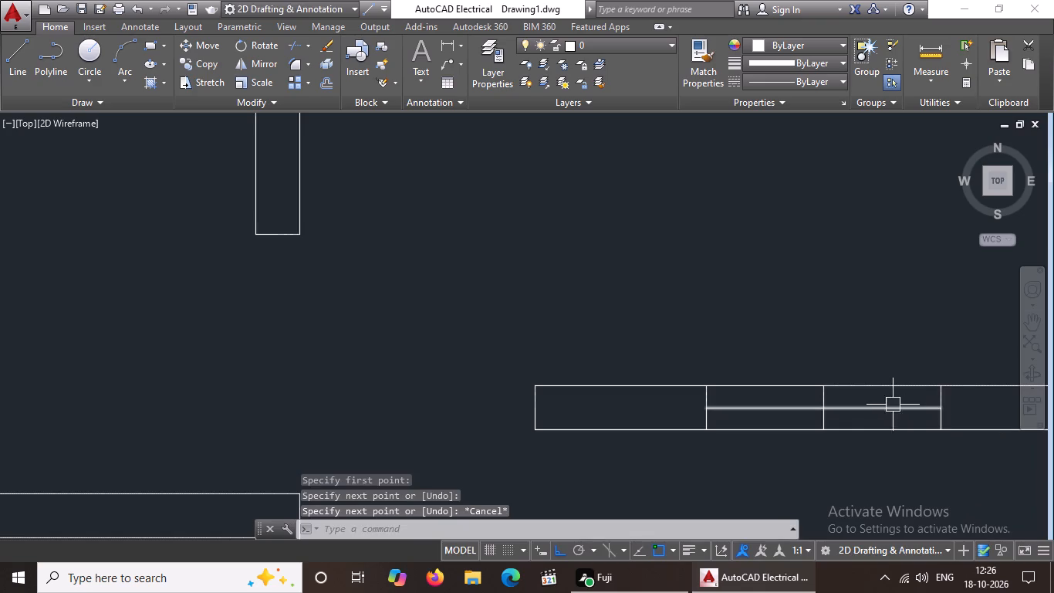
Offset both end lines of the window in the lower-left room's bottom wall outward by 2".
{"action": "scroll", "coordinate": [877, 395], "scroll_direction": "down", "scroll_amount": 6}
{"action": "middle_click_drag", "start_coordinate": [860, 451], "coordinate": [823, 382]}
{"action": "scroll", "coordinate": [583, 351], "scroll_direction": "up", "scroll_amount": 1}
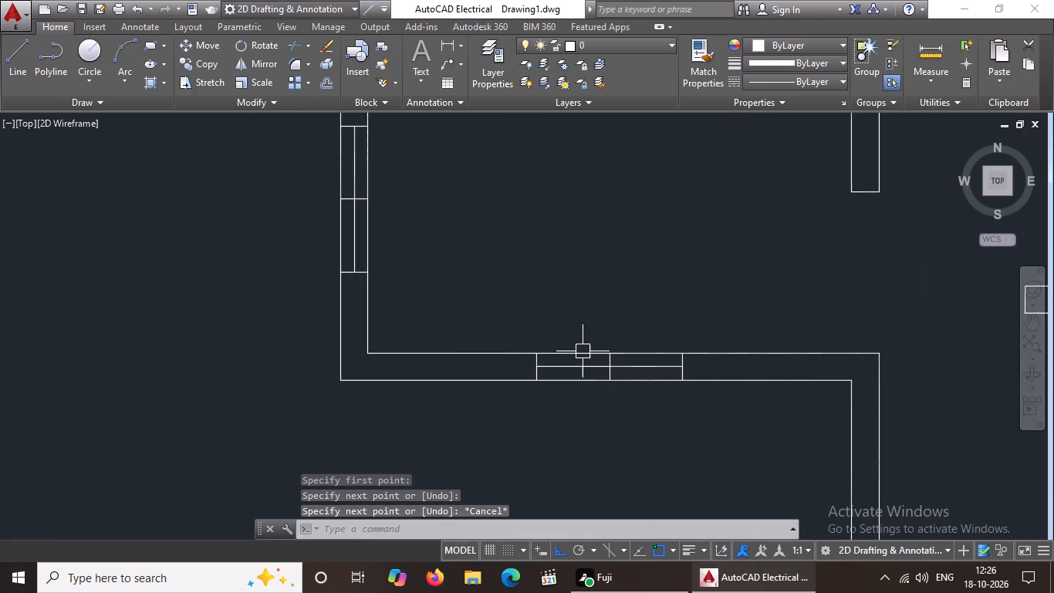
{"action": "scroll", "coordinate": [583, 351], "scroll_direction": "up", "scroll_amount": 1}
{"action": "key", "text": "Escape"}
{"action": "key", "text": "o"}
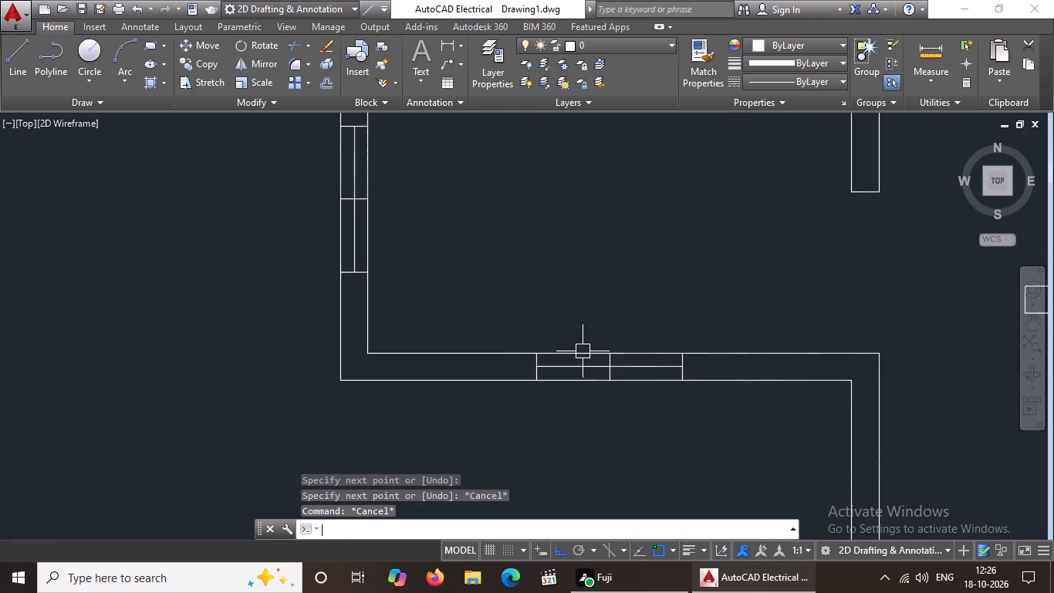
{"action": "key", "text": "Return"}
{"action": "key", "text": "2"}
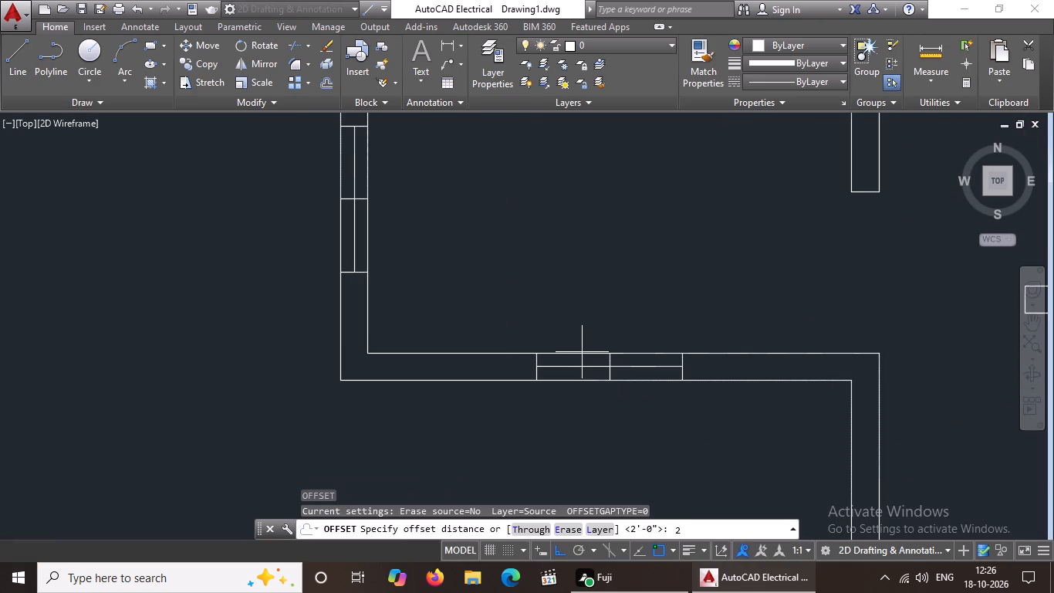
{"action": "key", "text": "shift+quotedbl"}
{"action": "key", "text": "Return"}
{"action": "scroll", "coordinate": [540, 367], "scroll_direction": "up", "scroll_amount": 2}
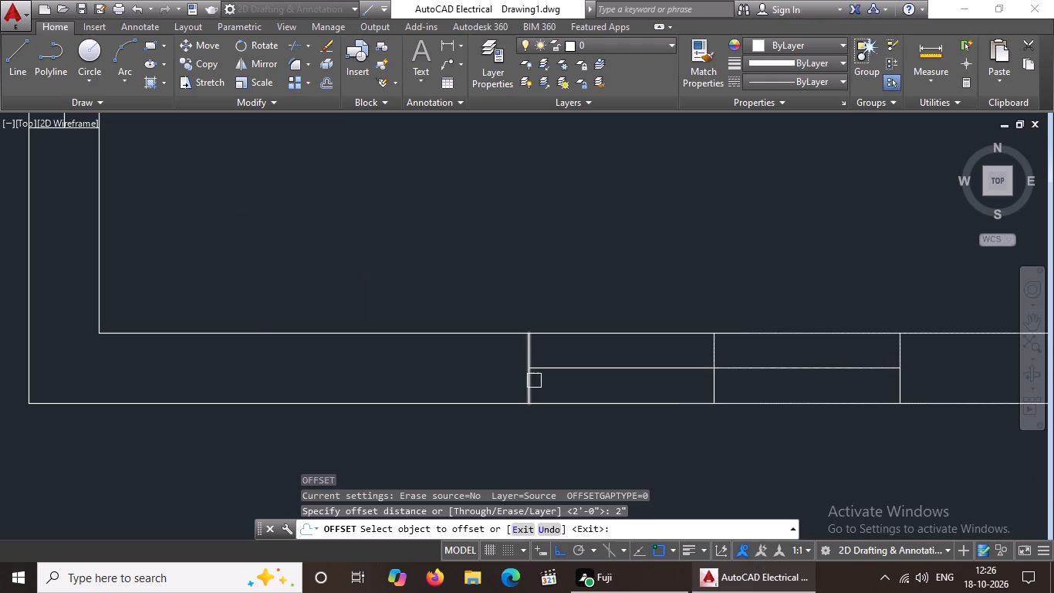
{"action": "left_click", "coordinate": [531, 385]}
{"action": "left_click", "coordinate": [464, 395]}
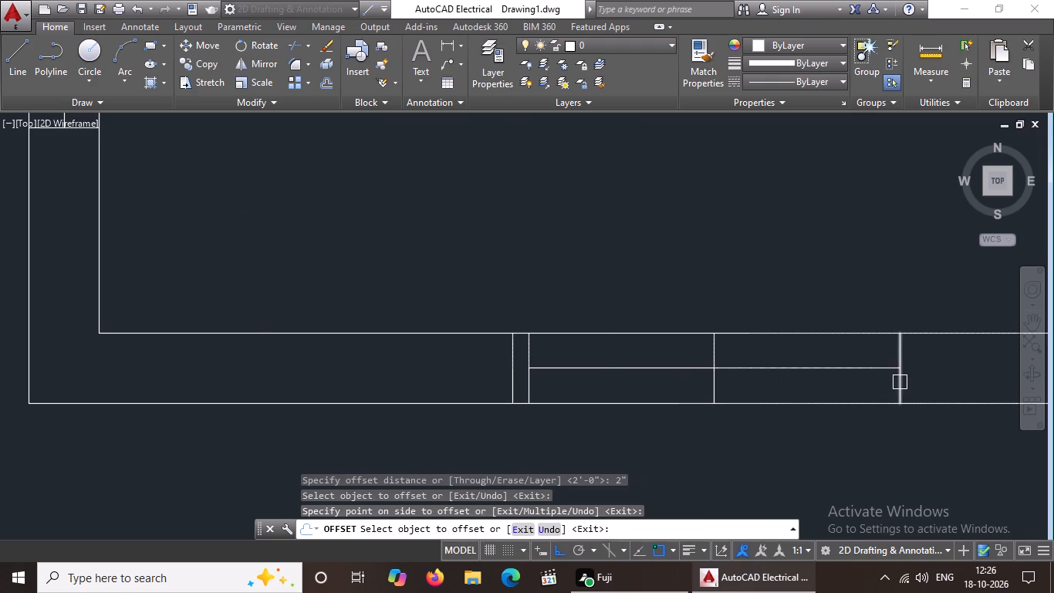
{"action": "left_click", "coordinate": [900, 382]}
{"action": "left_click", "coordinate": [923, 377]}
Offset both end lines of the window in the lower-left room's outer left wall outward by 2".
{"action": "scroll", "coordinate": [600, 487], "scroll_direction": "down", "scroll_amount": 2}
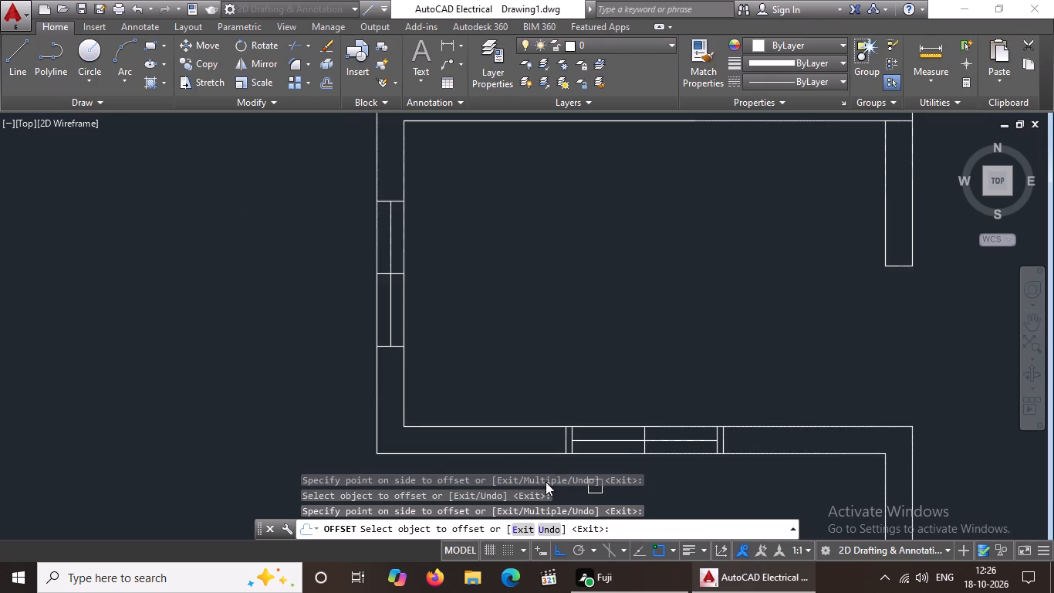
{"action": "scroll", "coordinate": [364, 349], "scroll_direction": "up", "scroll_amount": 2}
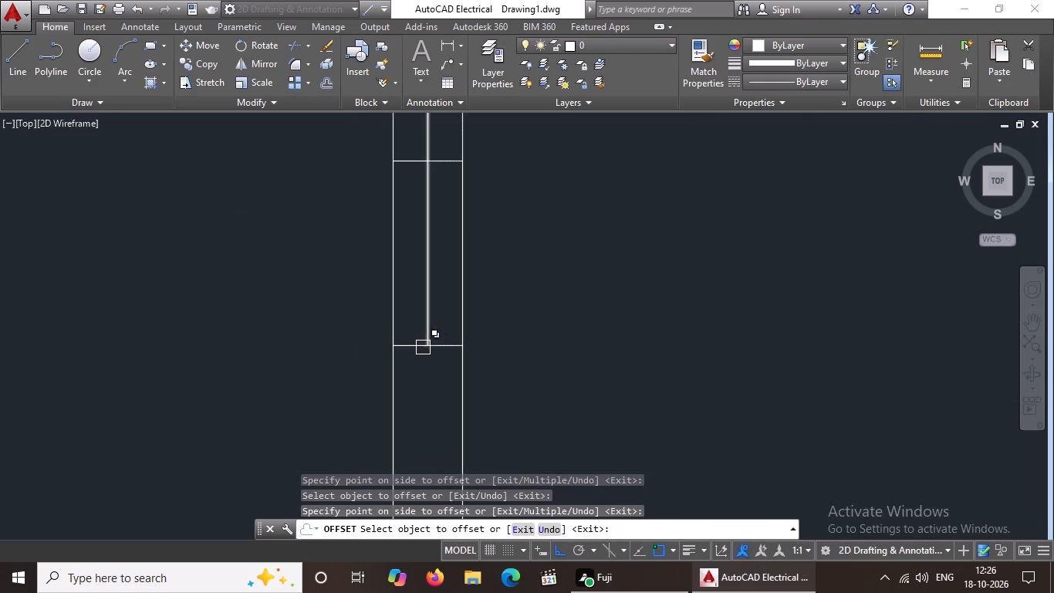
{"action": "left_click", "coordinate": [412, 346]}
{"action": "left_click", "coordinate": [423, 416]}
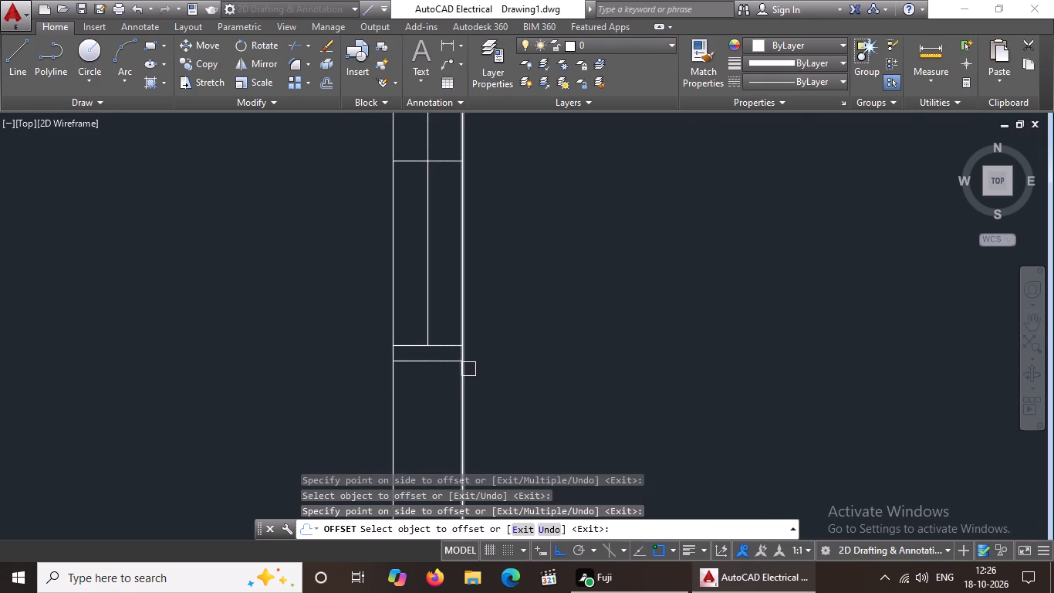
{"action": "scroll", "coordinate": [473, 368], "scroll_direction": "down", "scroll_amount": 2}
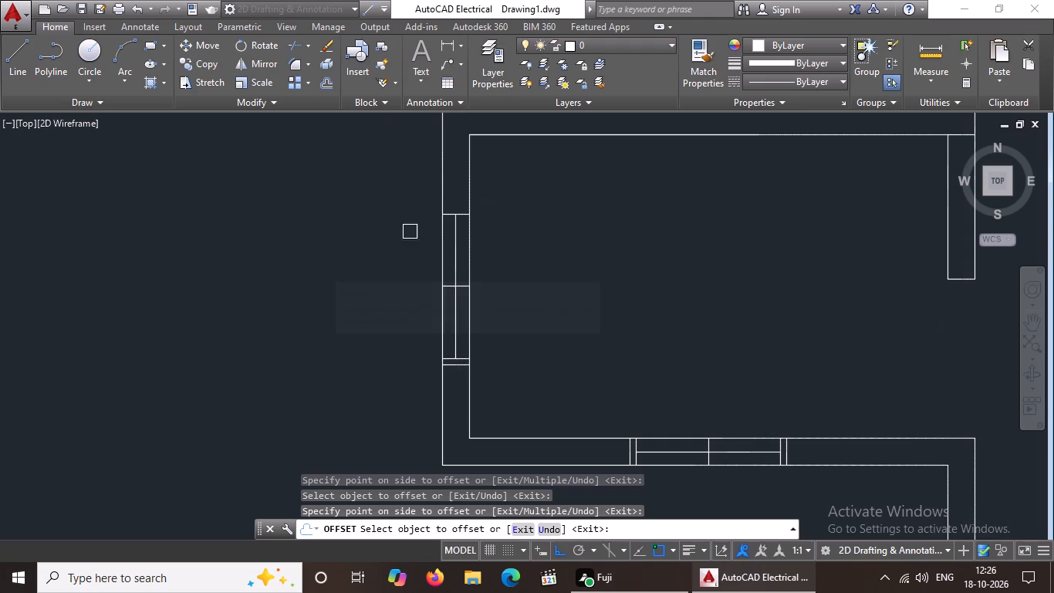
{"action": "scroll", "coordinate": [495, 181], "scroll_direction": "up", "scroll_amount": 3}
{"action": "left_click_drag", "start_coordinate": [347, 317], "coordinate": [346, 295]}
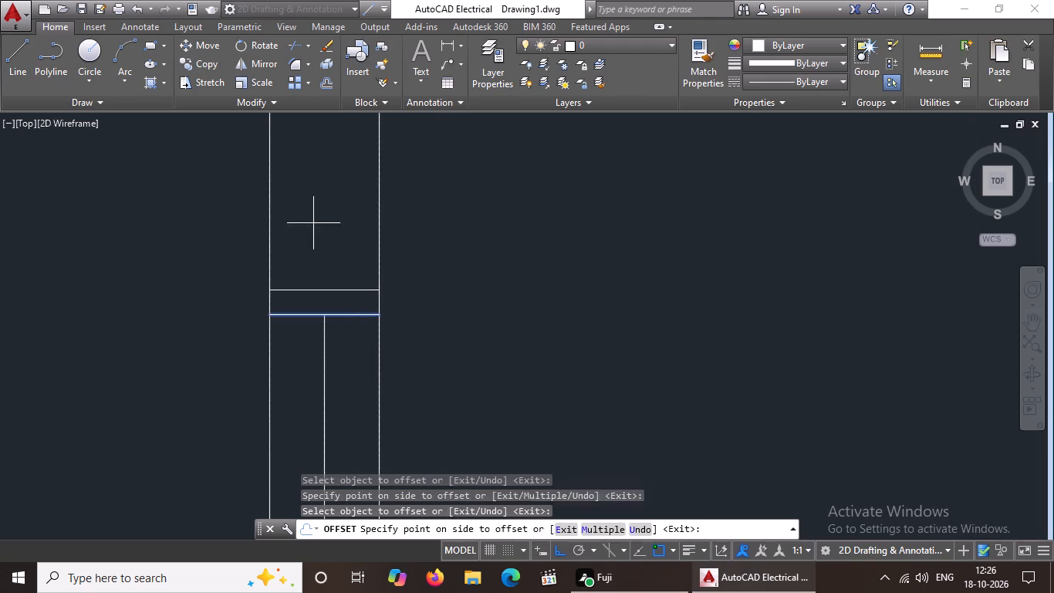
{"action": "left_click", "coordinate": [309, 213]}
Offset both end lines of the window in the small middle-left room's outer left wall outward by 2".
{"action": "scroll", "coordinate": [445, 214], "scroll_direction": "down", "scroll_amount": 2}
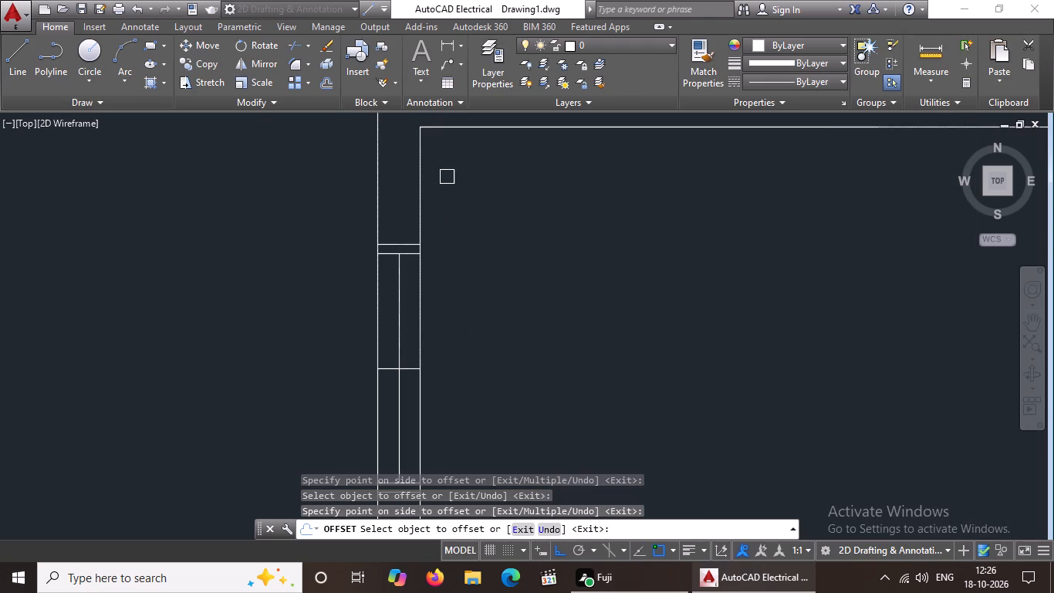
{"action": "middle_click_drag", "start_coordinate": [455, 181], "coordinate": [496, 368]}
{"action": "scroll", "coordinate": [472, 289], "scroll_direction": "down", "scroll_amount": 1}
{"action": "scroll", "coordinate": [488, 210], "scroll_direction": "up", "scroll_amount": 2}
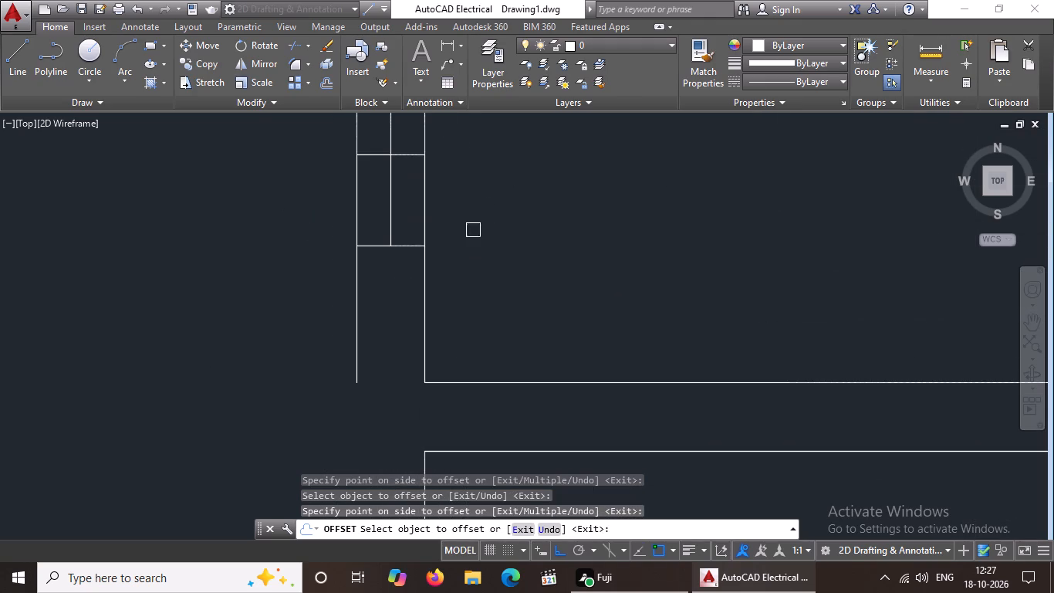
{"action": "left_click_drag", "start_coordinate": [400, 243], "coordinate": [404, 260]}
{"action": "left_click", "coordinate": [413, 304]}
{"action": "scroll", "coordinate": [502, 256], "scroll_direction": "down", "scroll_amount": 2}
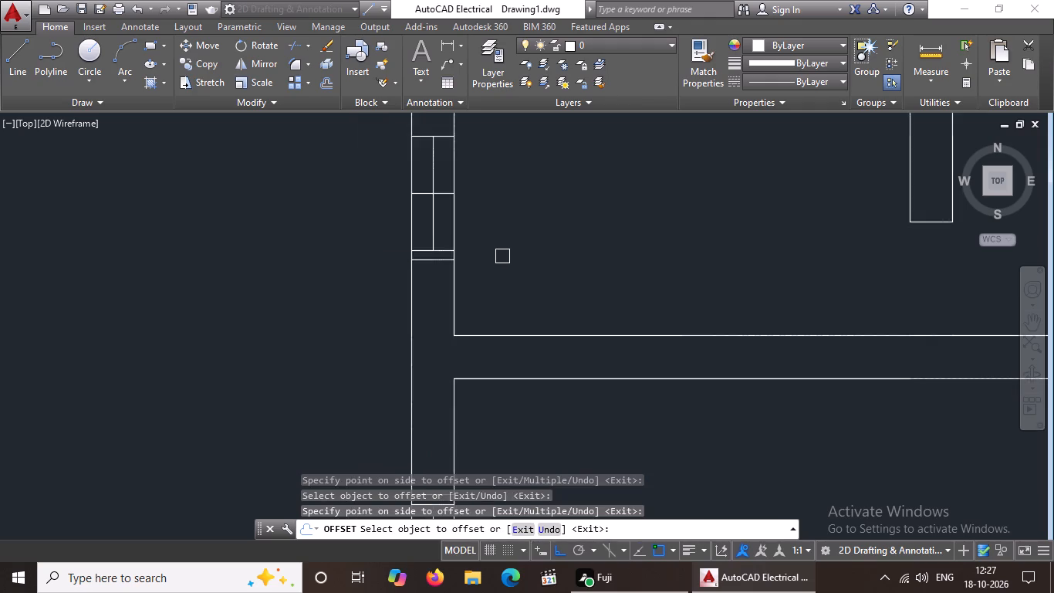
{"action": "middle_click_drag", "start_coordinate": [496, 202], "coordinate": [510, 334]}
{"action": "scroll", "coordinate": [510, 334], "scroll_direction": "up", "scroll_amount": 3}
{"action": "left_click_drag", "start_coordinate": [454, 300], "coordinate": [454, 296]}
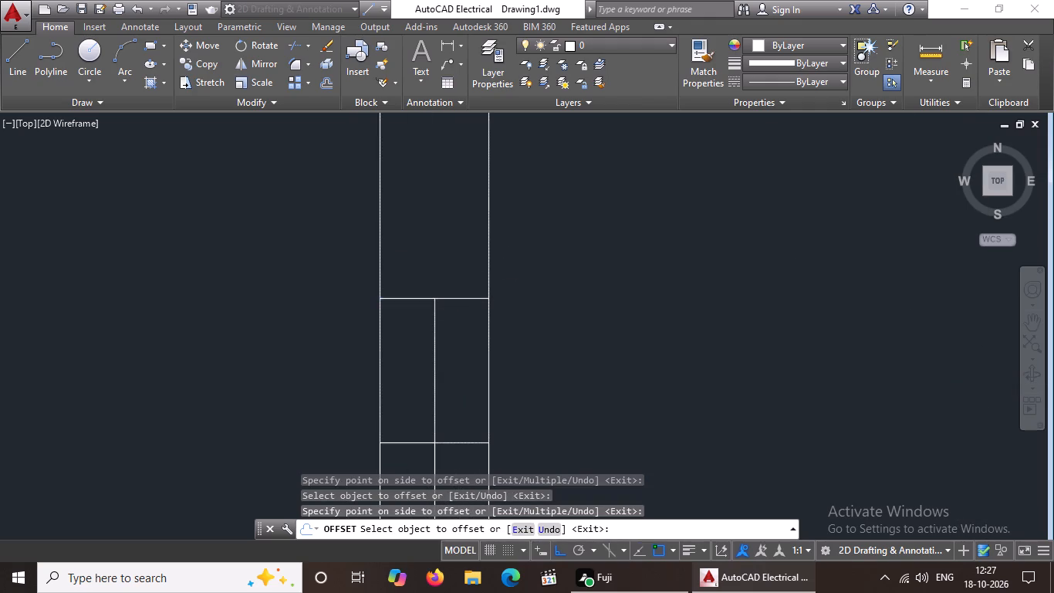
{"action": "left_click_drag", "start_coordinate": [454, 296], "coordinate": [455, 289]}
{"action": "left_click", "coordinate": [455, 246]}
Offset both end lines of the window in the upper-left room's outer left wall outward by 2".
{"action": "scroll", "coordinate": [576, 240], "scroll_direction": "down", "scroll_amount": 4}
{"action": "middle_click_drag", "start_coordinate": [592, 321], "coordinate": [573, 444]}
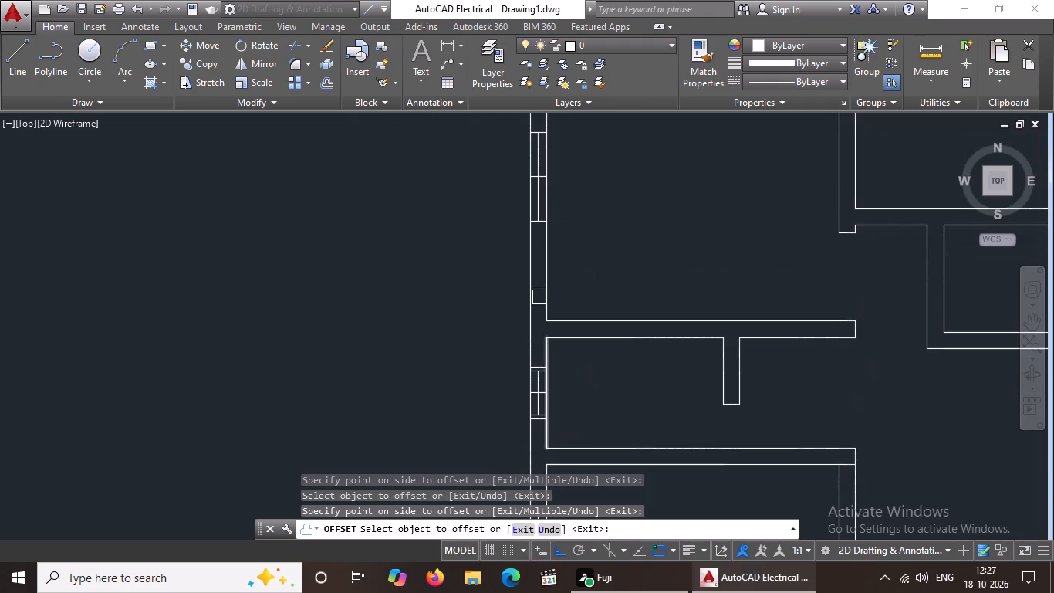
{"action": "scroll", "coordinate": [555, 221], "scroll_direction": "up", "scroll_amount": 3}
{"action": "left_click_drag", "start_coordinate": [500, 220], "coordinate": [496, 242]}
{"action": "left_click", "coordinate": [488, 312]}
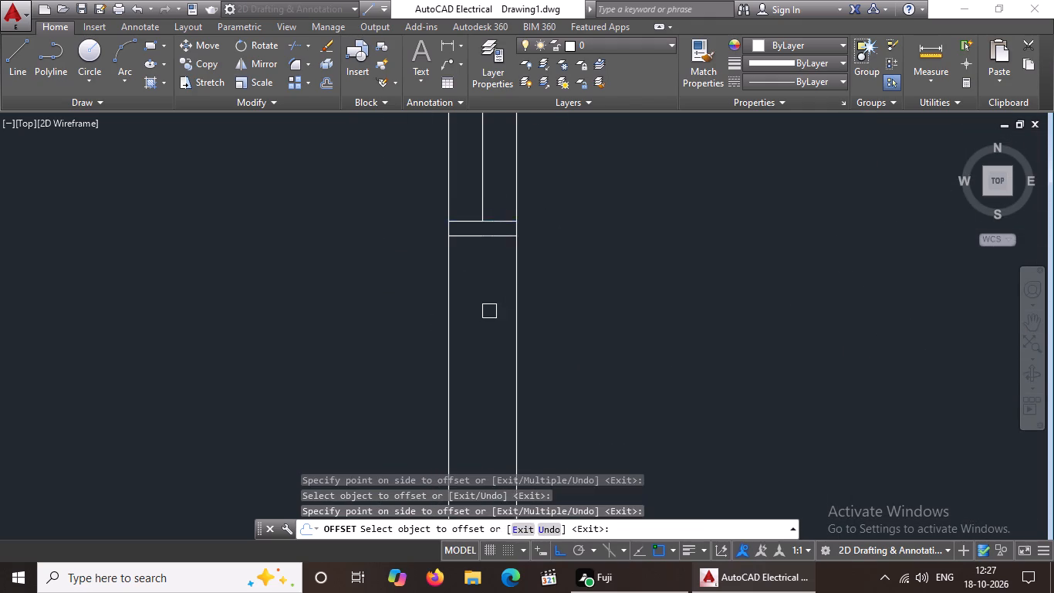
{"action": "scroll", "coordinate": [570, 264], "scroll_direction": "down", "scroll_amount": 3}
{"action": "scroll", "coordinate": [540, 158], "scroll_direction": "up", "scroll_amount": 3}
{"action": "left_click_drag", "start_coordinate": [547, 198], "coordinate": [549, 189]}
{"action": "left_click", "coordinate": [559, 163]}
Offset both end lines of the window in the upper-left room's top wall outward by 2".
{"action": "scroll", "coordinate": [652, 178], "scroll_direction": "down", "scroll_amount": 5}
{"action": "middle_click_drag", "start_coordinate": [677, 322], "coordinate": [617, 472]}
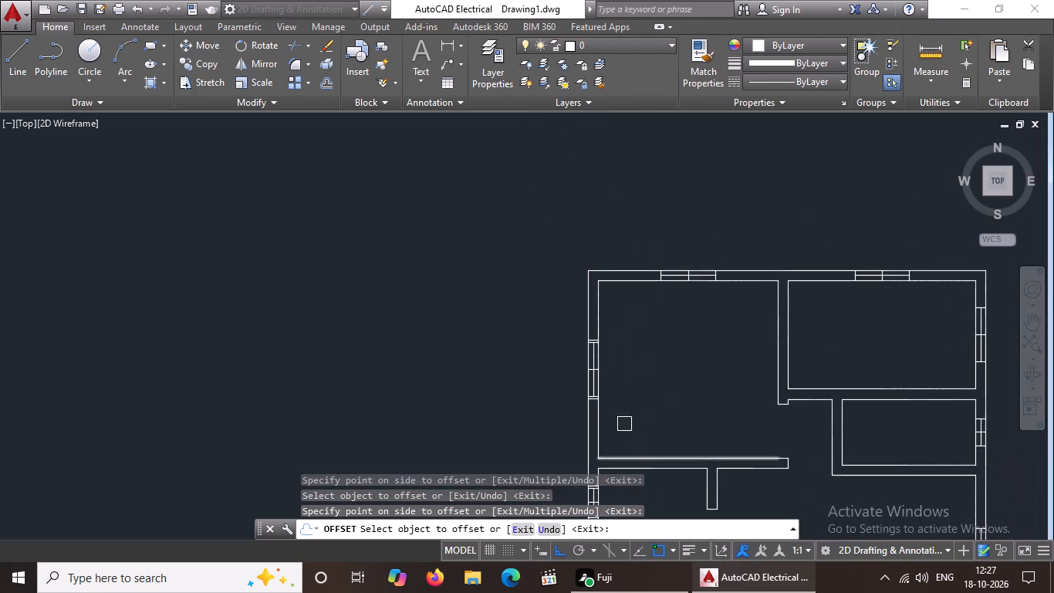
{"action": "scroll", "coordinate": [678, 268], "scroll_direction": "up", "scroll_amount": 4}
{"action": "left_click_drag", "start_coordinate": [554, 340], "coordinate": [542, 335]}
{"action": "left_click_drag", "start_coordinate": [464, 318], "coordinate": [532, 313]}
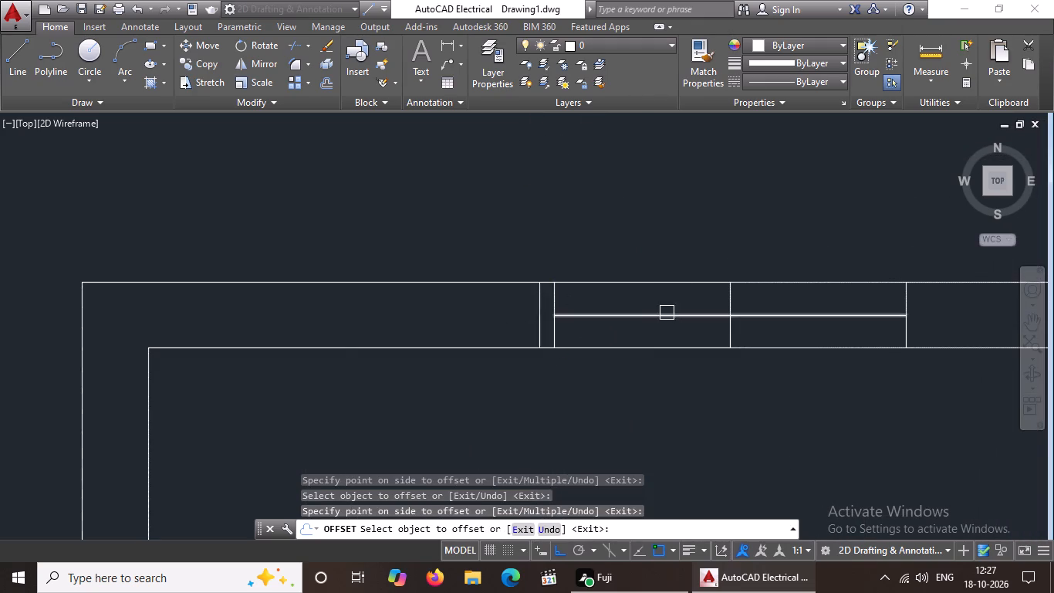
{"action": "scroll", "coordinate": [671, 306], "scroll_direction": "down", "scroll_amount": 4}
{"action": "scroll", "coordinate": [751, 300], "scroll_direction": "up", "scroll_amount": 4}
{"action": "left_click_drag", "start_coordinate": [455, 372], "coordinate": [522, 361]}
{"action": "left_click", "coordinate": [704, 353]}
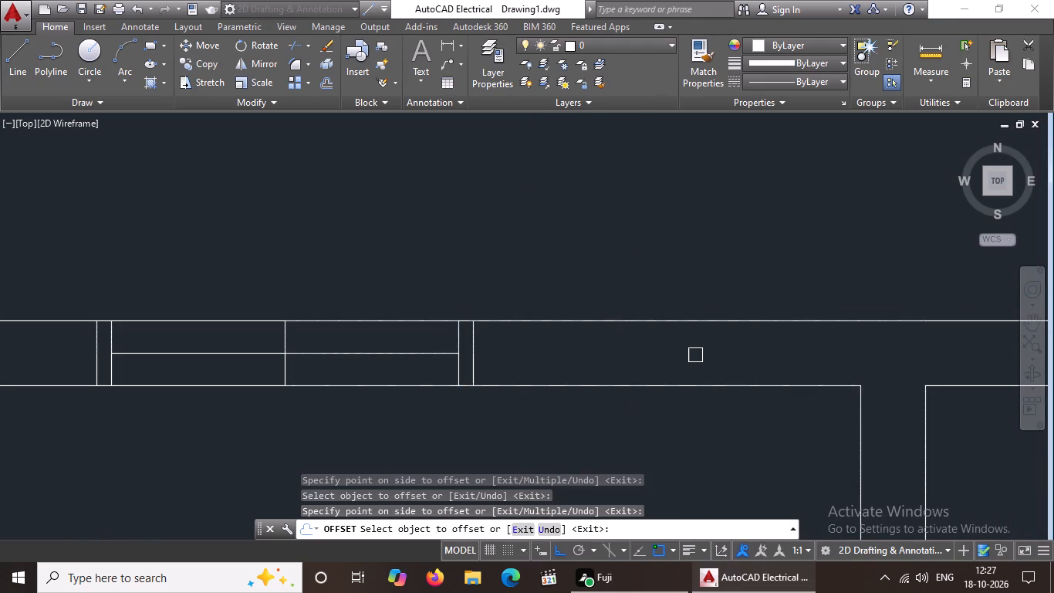
Offset both end lines of the window in the upper-right room's top wall outward by 2".
{"action": "scroll", "coordinate": [695, 355], "scroll_direction": "down", "scroll_amount": 5}
{"action": "scroll", "coordinate": [839, 357], "scroll_direction": "up", "scroll_amount": 4}
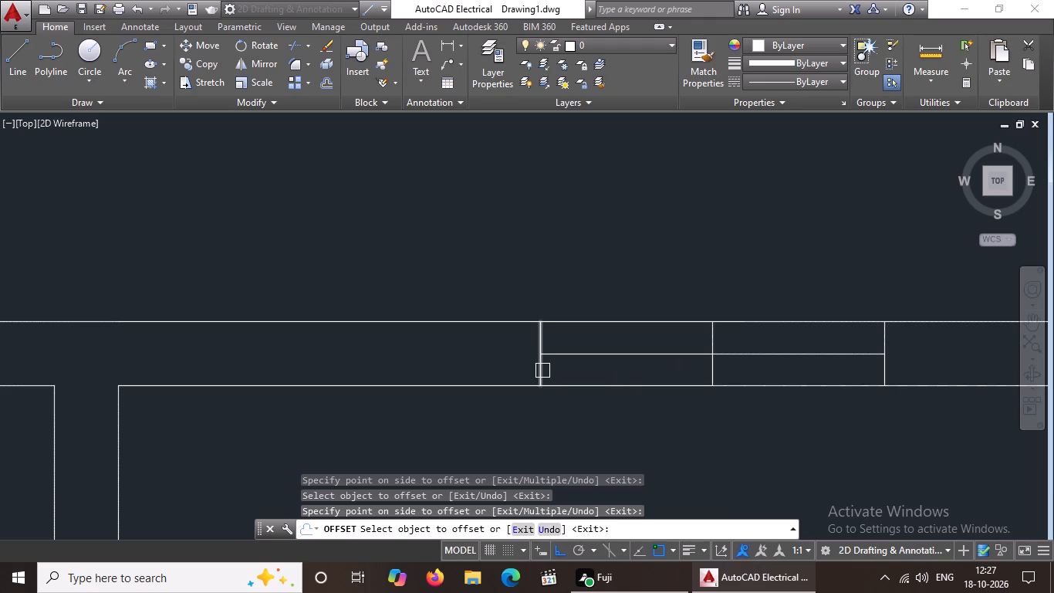
{"action": "left_click_drag", "start_coordinate": [542, 371], "coordinate": [471, 371]}
{"action": "left_click_drag", "start_coordinate": [372, 369], "coordinate": [469, 357]}
{"action": "scroll", "coordinate": [789, 341], "scroll_direction": "down", "scroll_amount": 3}
{"action": "scroll", "coordinate": [826, 336], "scroll_direction": "up", "scroll_amount": 5}
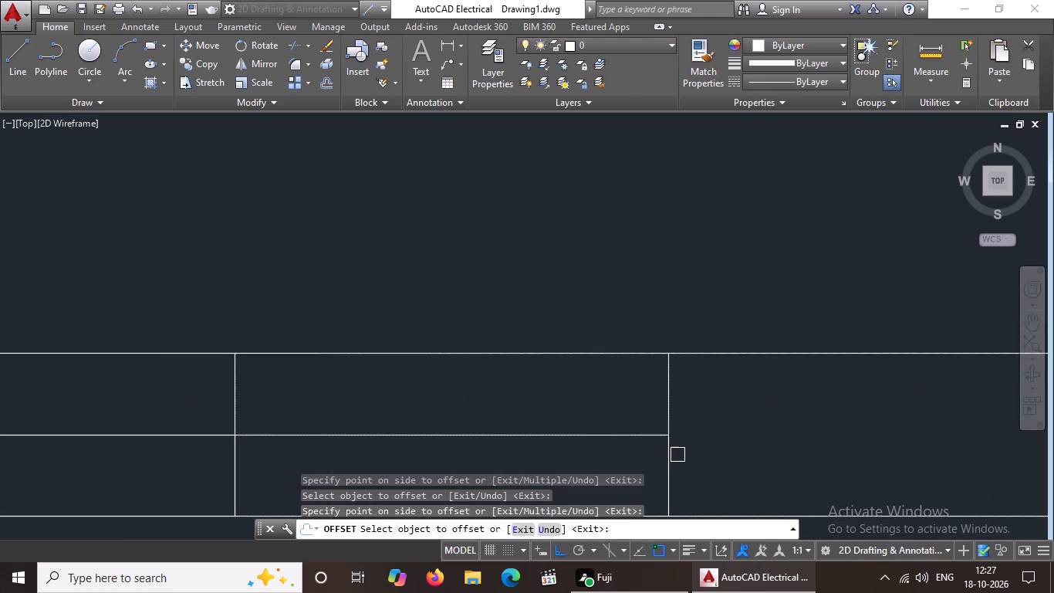
{"action": "left_click", "coordinate": [671, 465]}
{"action": "left_click", "coordinate": [808, 423]}
Offset both end lines of the window in the upper-right room's outer right wall outward by 2".
{"action": "scroll", "coordinate": [811, 407], "scroll_direction": "down", "scroll_amount": 6}
{"action": "scroll", "coordinate": [872, 476], "scroll_direction": "up", "scroll_amount": 4}
{"action": "left_click", "coordinate": [862, 237]}
{"action": "left_click", "coordinate": [856, 205]}
{"action": "scroll", "coordinate": [860, 214], "scroll_direction": "down", "scroll_amount": 4}
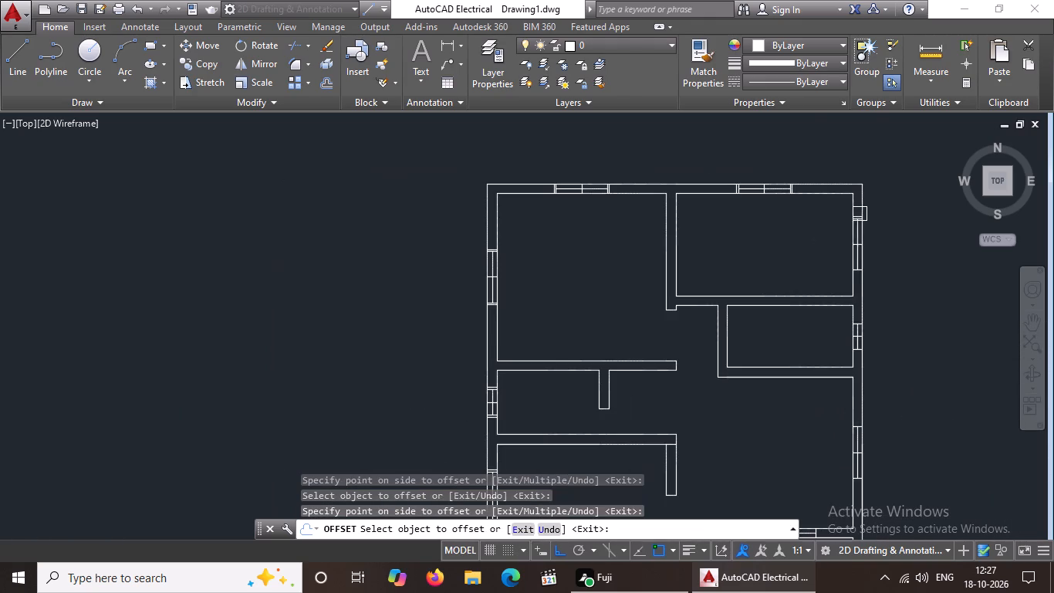
{"action": "scroll", "coordinate": [878, 331], "scroll_direction": "up", "scroll_amount": 3}
{"action": "scroll", "coordinate": [821, 186], "scroll_direction": "down", "scroll_amount": 3}
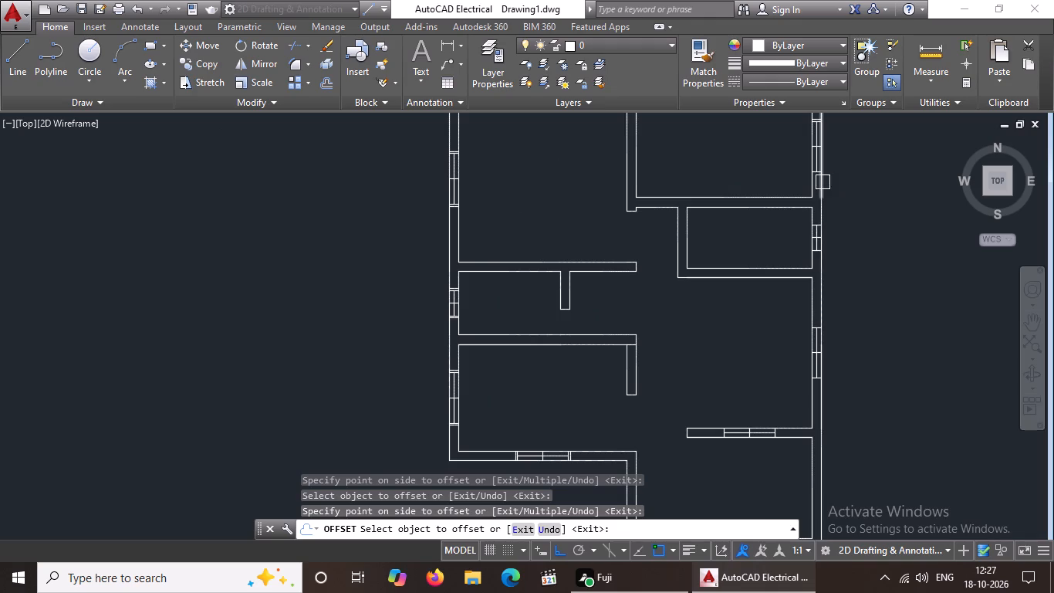
{"action": "scroll", "coordinate": [824, 187], "scroll_direction": "up", "scroll_amount": 1}
{"action": "middle_click_drag", "start_coordinate": [825, 190], "coordinate": [815, 300]}
{"action": "scroll", "coordinate": [777, 295], "scroll_direction": "up", "scroll_amount": 3}
{"action": "left_click_drag", "start_coordinate": [875, 204], "coordinate": [875, 225]}
{"action": "left_click", "coordinate": [872, 283]}
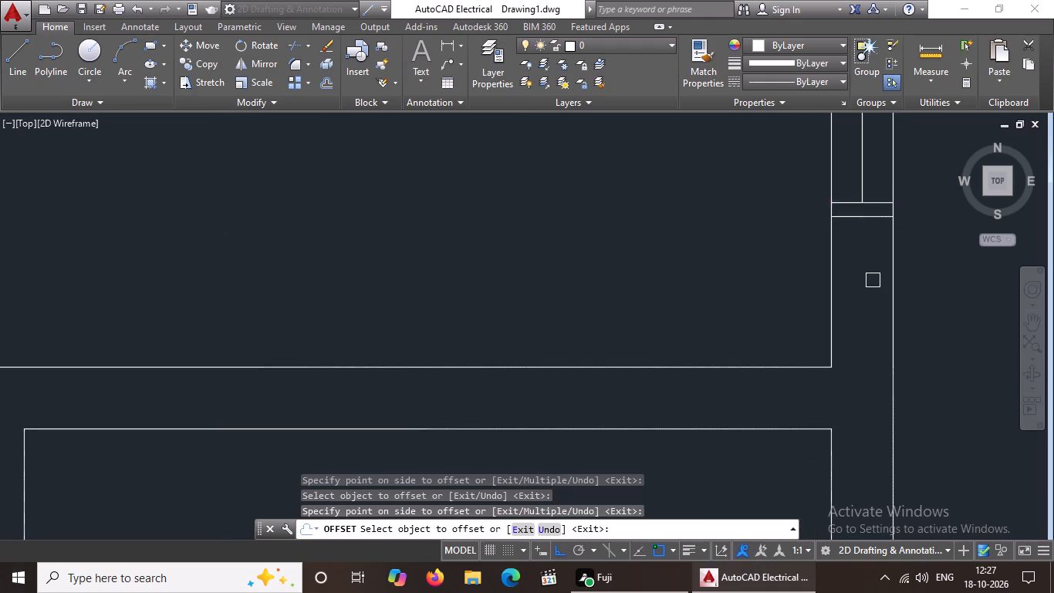
Offset both end lines of the window in the small middle-right room's outer right wall outward by 2".
{"action": "scroll", "coordinate": [892, 256], "scroll_direction": "down", "scroll_amount": 4}
{"action": "scroll", "coordinate": [887, 296], "scroll_direction": "up", "scroll_amount": 4}
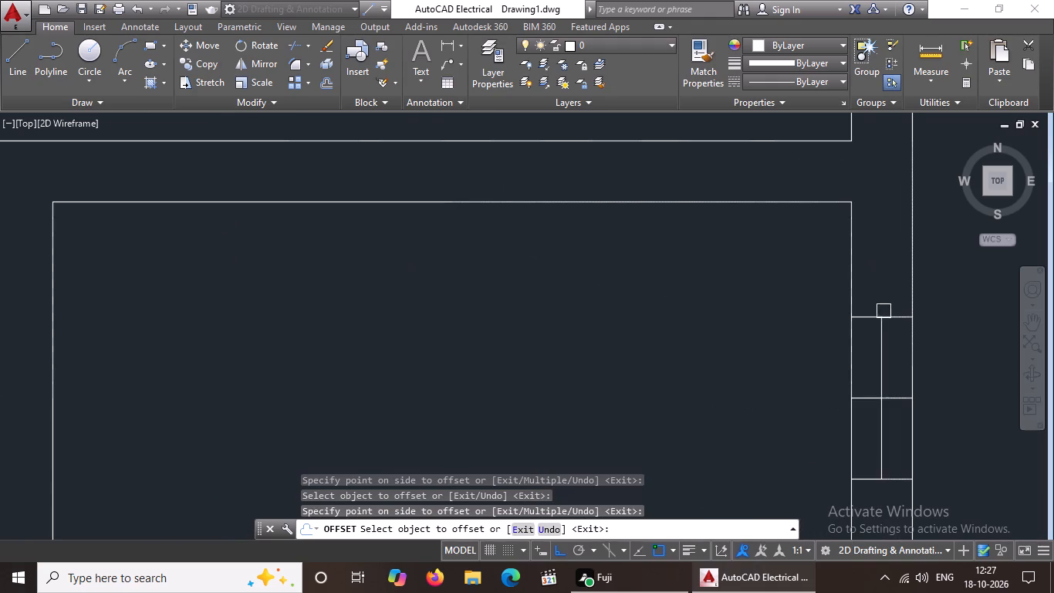
{"action": "left_click_drag", "start_coordinate": [870, 317], "coordinate": [871, 310]}
{"action": "left_click_drag", "start_coordinate": [872, 263], "coordinate": [872, 272]}
{"action": "scroll", "coordinate": [867, 394], "scroll_direction": "down", "scroll_amount": 3}
{"action": "scroll", "coordinate": [875, 418], "scroll_direction": "up", "scroll_amount": 3}
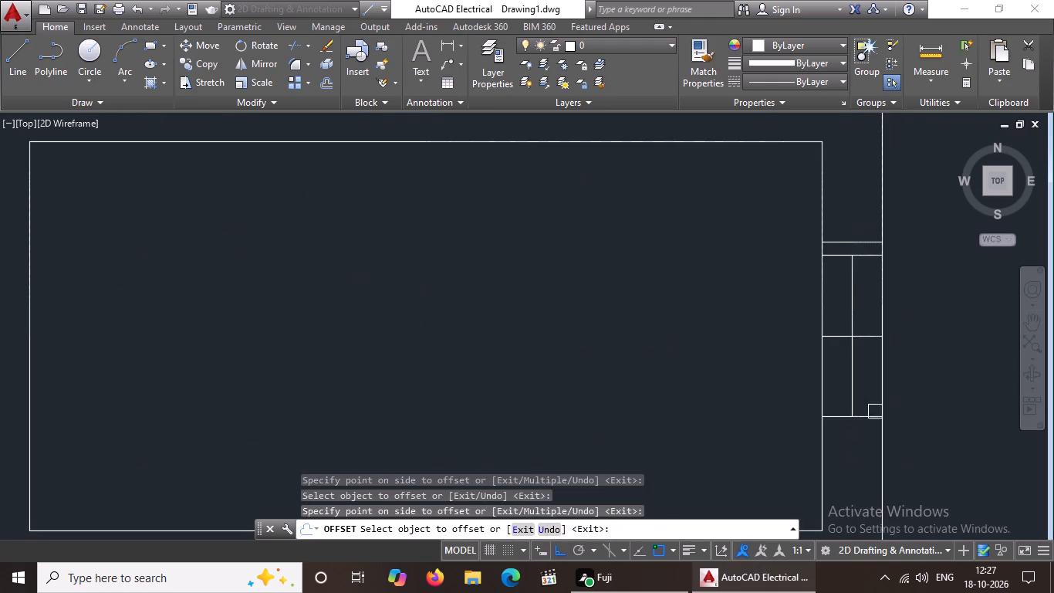
{"action": "left_click", "coordinate": [868, 417]}
{"action": "left_click_drag", "start_coordinate": [857, 486], "coordinate": [859, 479]}
Offset both end lines of the window in the central hall's outer right wall outward by 2".
{"action": "scroll", "coordinate": [881, 396], "scroll_direction": "down", "scroll_amount": 5}
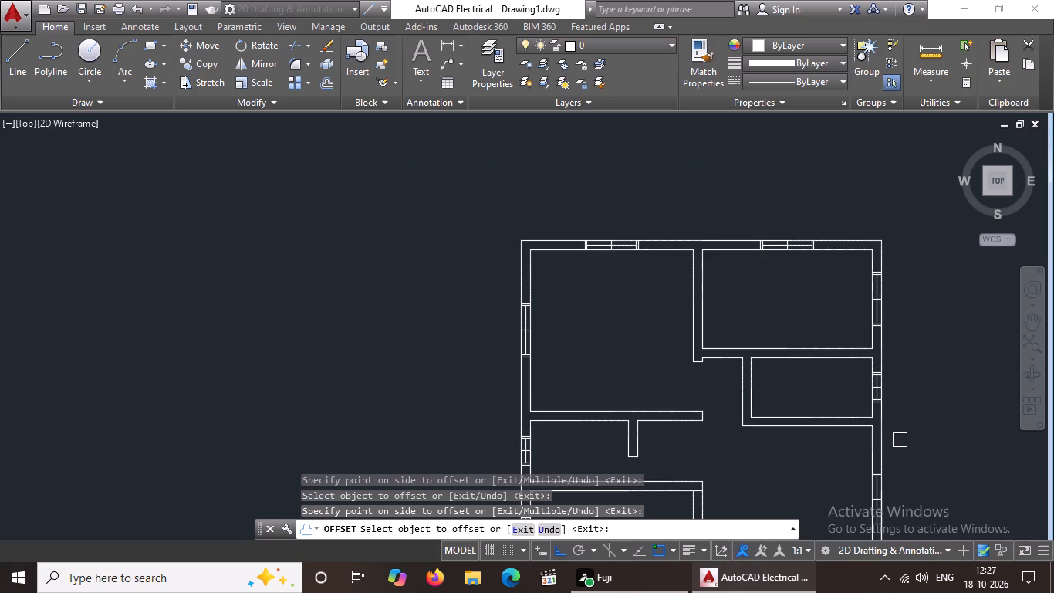
{"action": "middle_click_drag", "start_coordinate": [900, 439], "coordinate": [841, 329]}
{"action": "scroll", "coordinate": [831, 391], "scroll_direction": "up", "scroll_amount": 4}
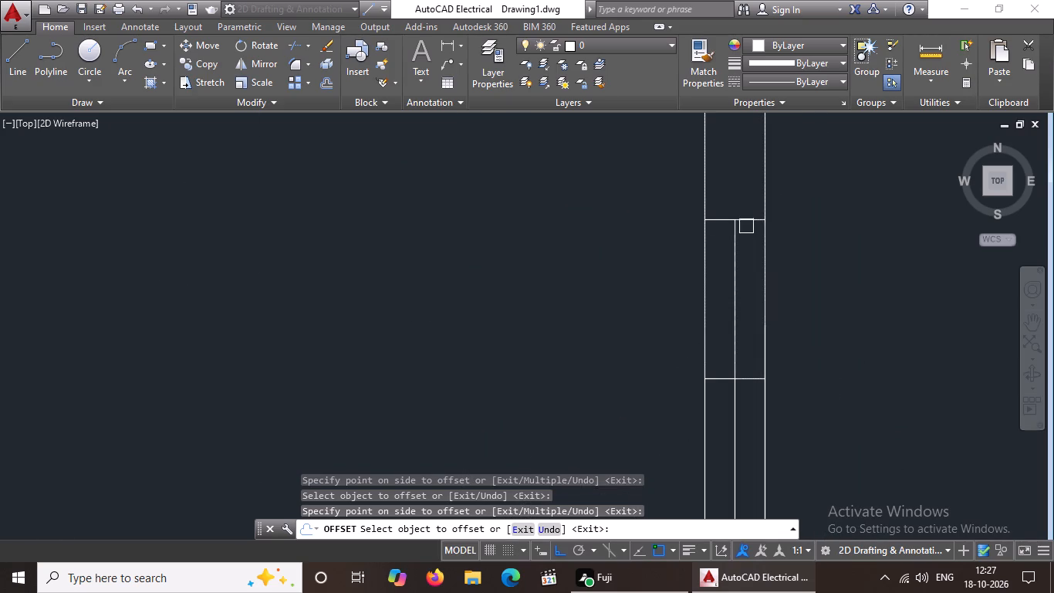
{"action": "left_click", "coordinate": [748, 222]}
{"action": "left_click", "coordinate": [744, 193]}
{"action": "scroll", "coordinate": [870, 361], "scroll_direction": "down", "scroll_amount": 3}
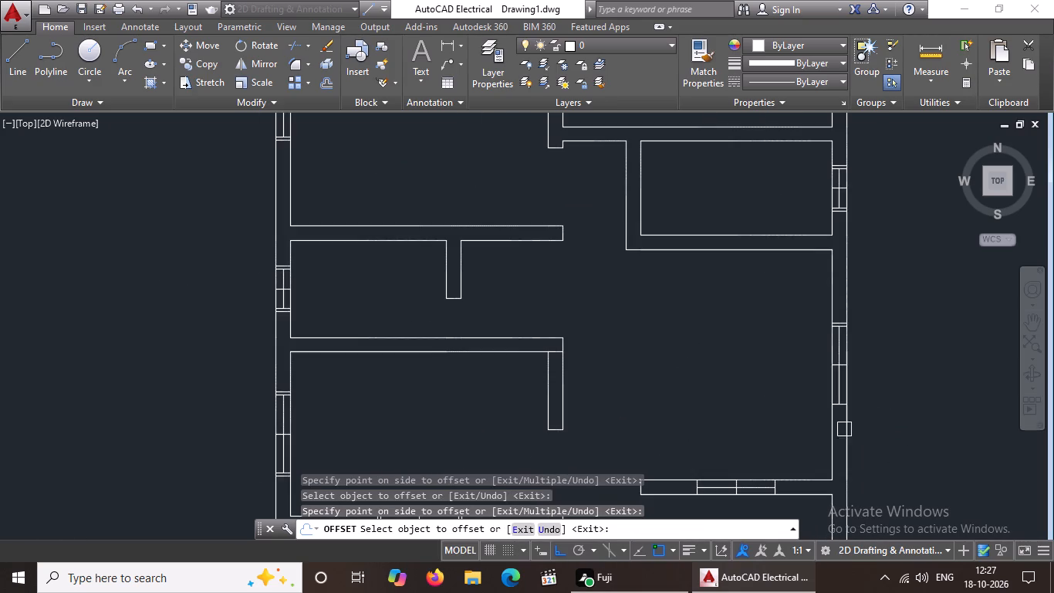
{"action": "scroll", "coordinate": [825, 405], "scroll_direction": "up", "scroll_amount": 3}
{"action": "left_click_drag", "start_coordinate": [859, 406], "coordinate": [869, 430]}
{"action": "left_click", "coordinate": [884, 473]}
Offset both end lines of the window in the wall separating the hall from the lower-right room outward by 2".
{"action": "scroll", "coordinate": [921, 427], "scroll_direction": "down", "scroll_amount": 3}
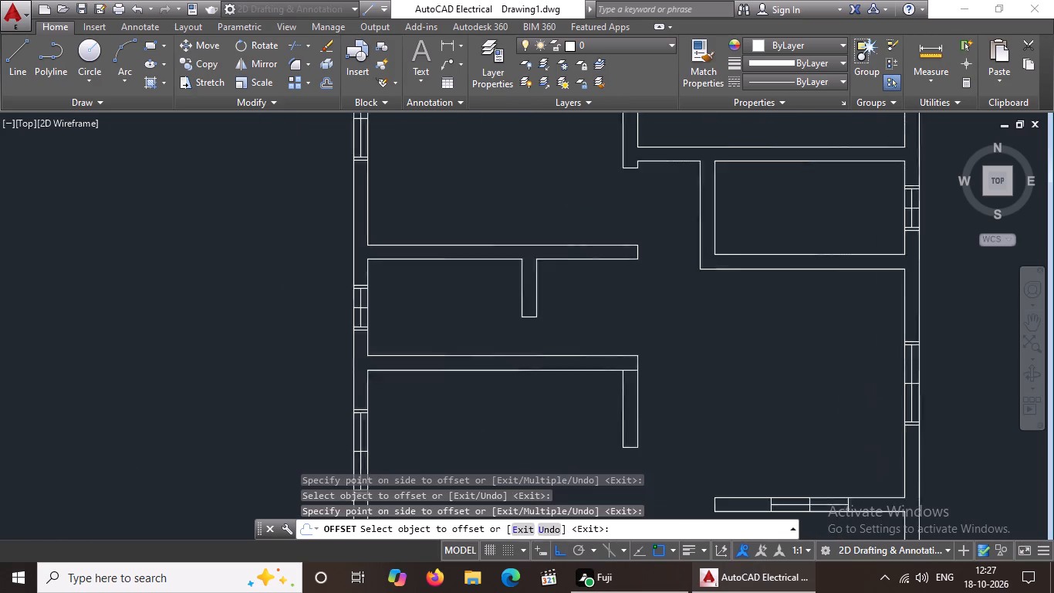
{"action": "scroll", "coordinate": [925, 426], "scroll_direction": "down", "scroll_amount": 2}
{"action": "scroll", "coordinate": [929, 502], "scroll_direction": "up", "scroll_amount": 4}
{"action": "left_click_drag", "start_coordinate": [572, 349], "coordinate": [650, 329]}
{"action": "left_click", "coordinate": [723, 315]}
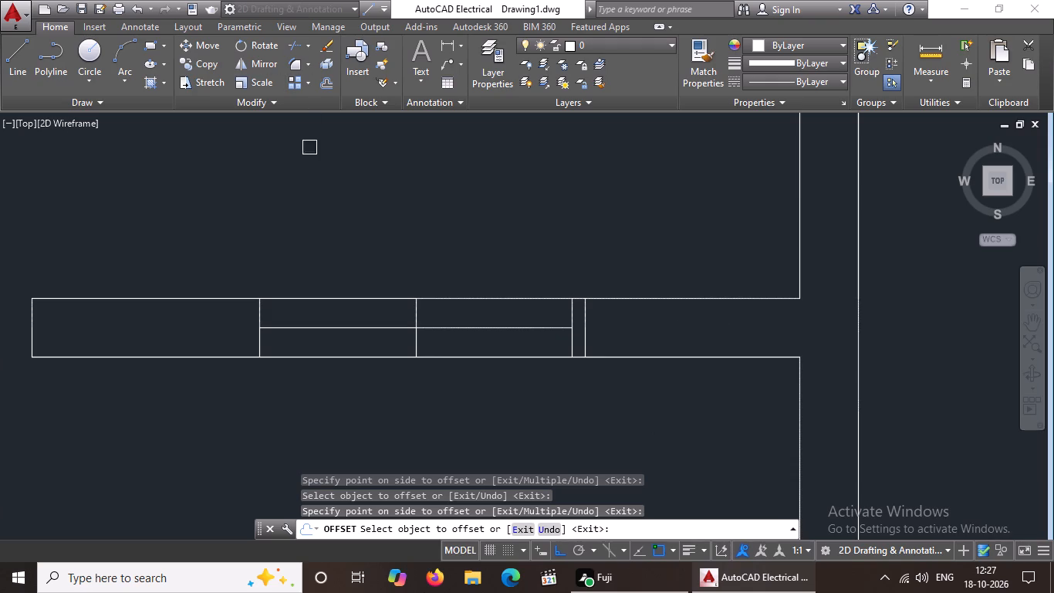
{"action": "left_click", "coordinate": [254, 336]}
{"action": "left_click", "coordinate": [184, 336]}
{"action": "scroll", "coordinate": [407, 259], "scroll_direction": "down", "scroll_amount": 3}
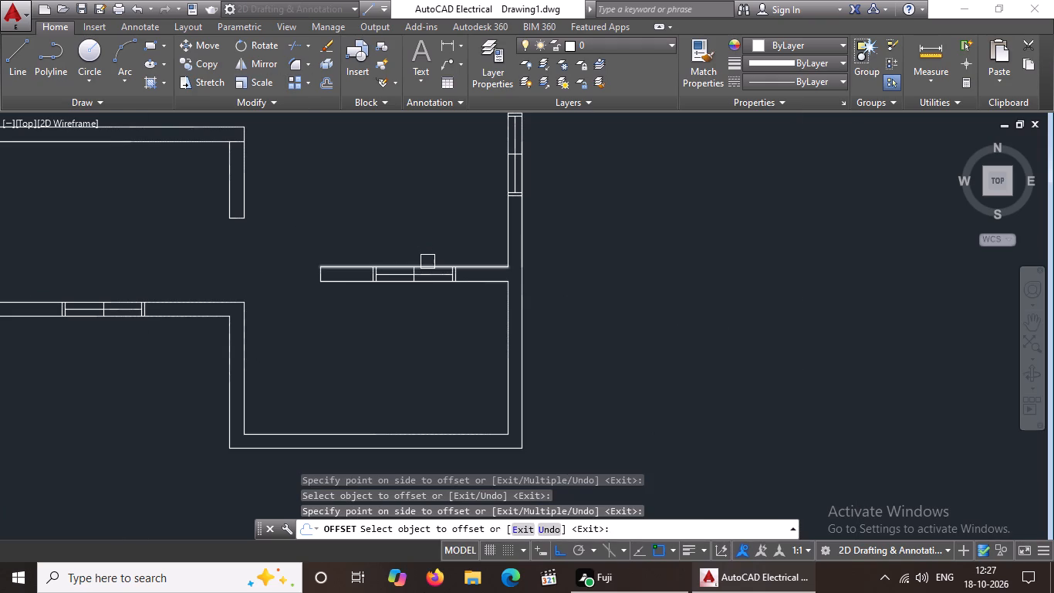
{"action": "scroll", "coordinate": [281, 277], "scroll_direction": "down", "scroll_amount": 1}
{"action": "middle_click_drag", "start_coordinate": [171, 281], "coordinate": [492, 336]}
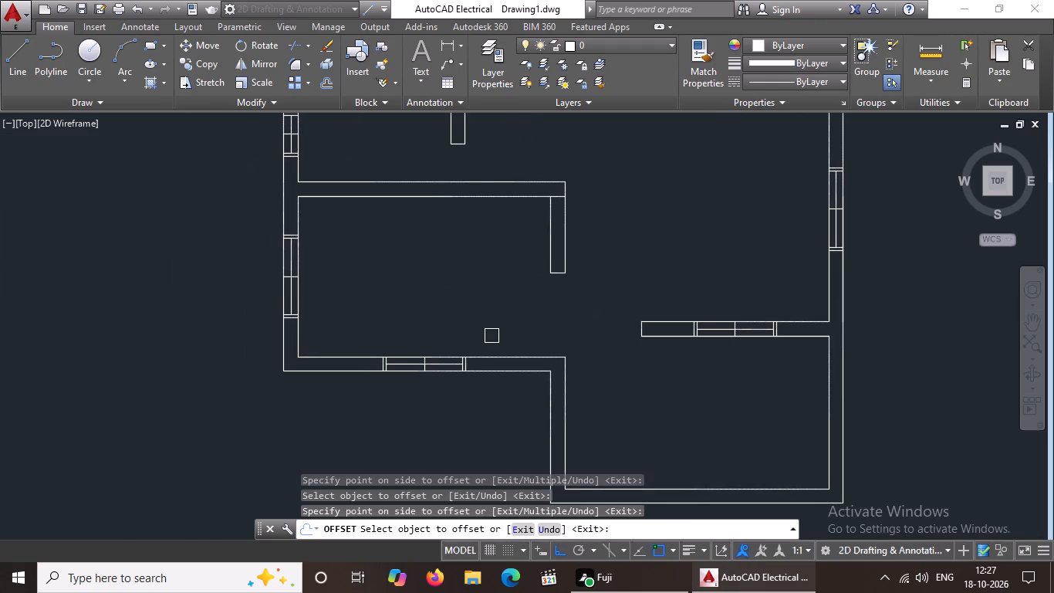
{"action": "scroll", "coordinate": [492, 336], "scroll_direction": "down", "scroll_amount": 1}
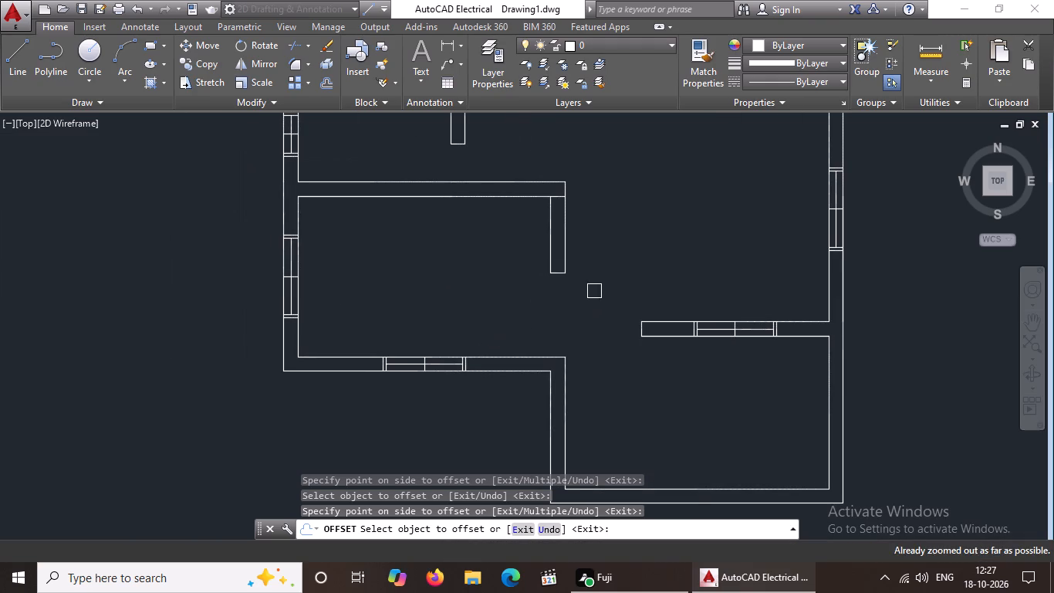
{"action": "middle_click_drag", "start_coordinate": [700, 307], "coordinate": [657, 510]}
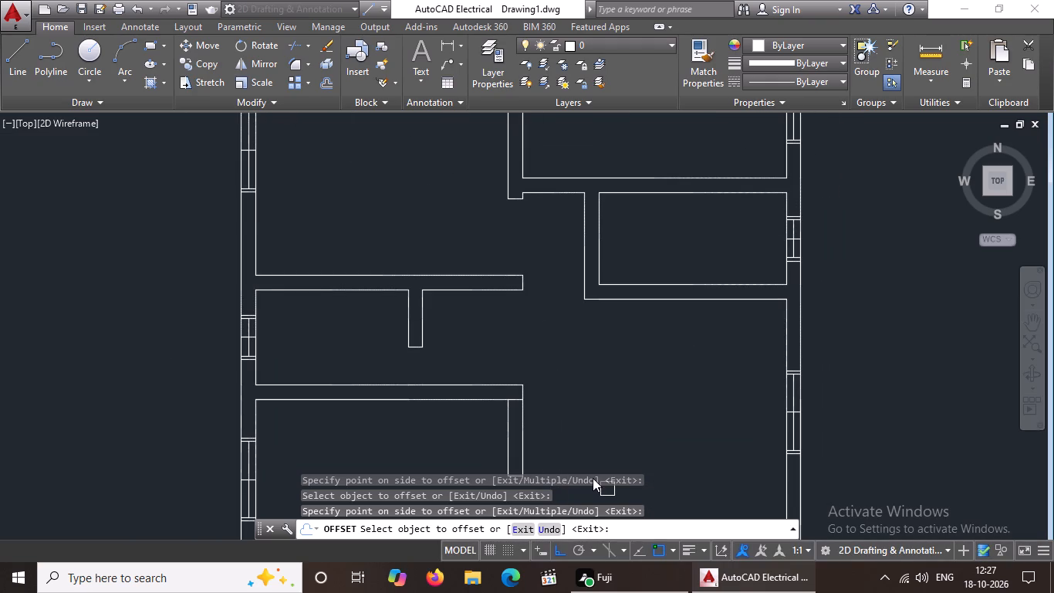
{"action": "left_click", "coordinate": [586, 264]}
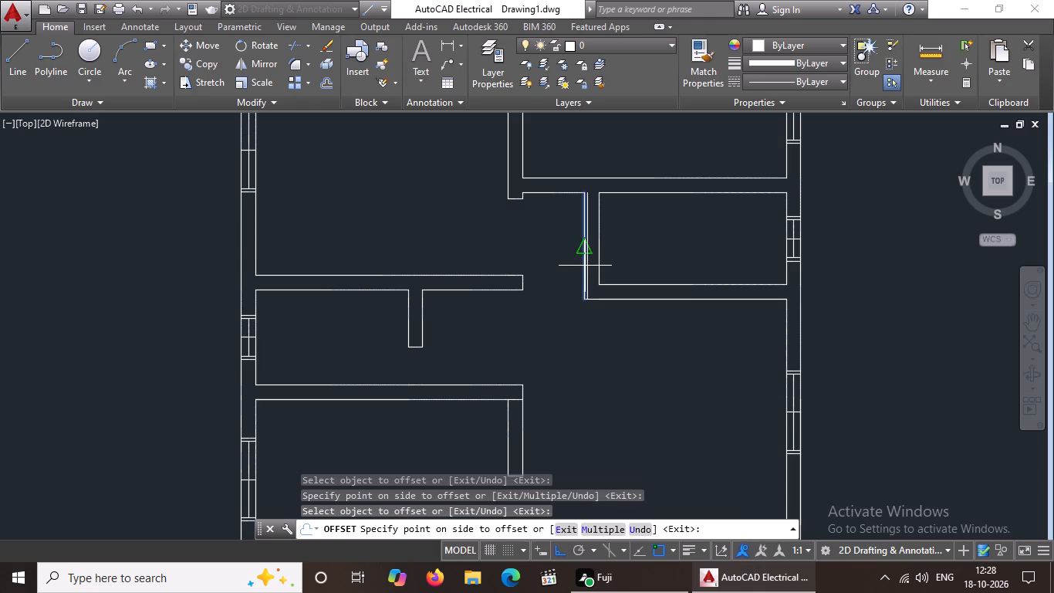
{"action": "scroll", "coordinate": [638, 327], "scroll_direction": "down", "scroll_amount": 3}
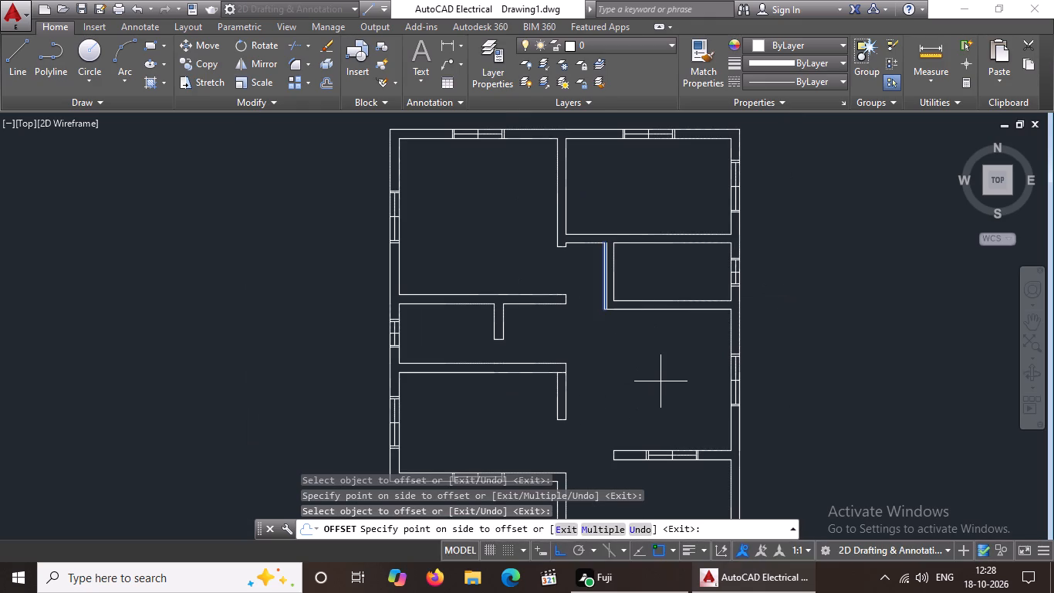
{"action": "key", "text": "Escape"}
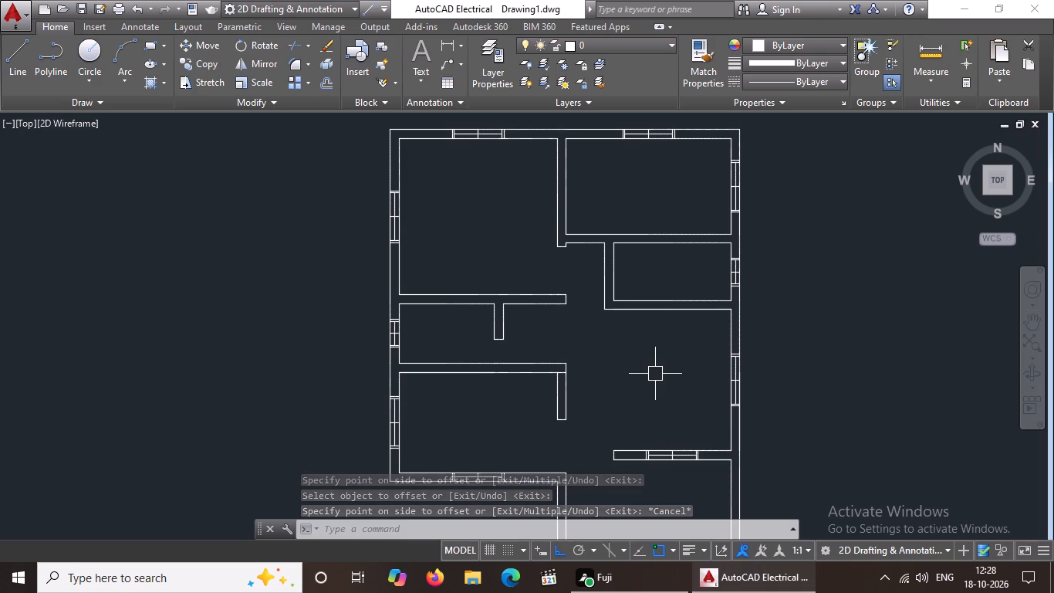
Draw lines from the right end of the lower-left room's bottom window: 5" right along the outer wall face, 1' outward.
{"action": "middle_click_drag", "start_coordinate": [644, 375], "coordinate": [682, 220]}
{"action": "scroll", "coordinate": [568, 432], "scroll_direction": "up", "scroll_amount": 2}
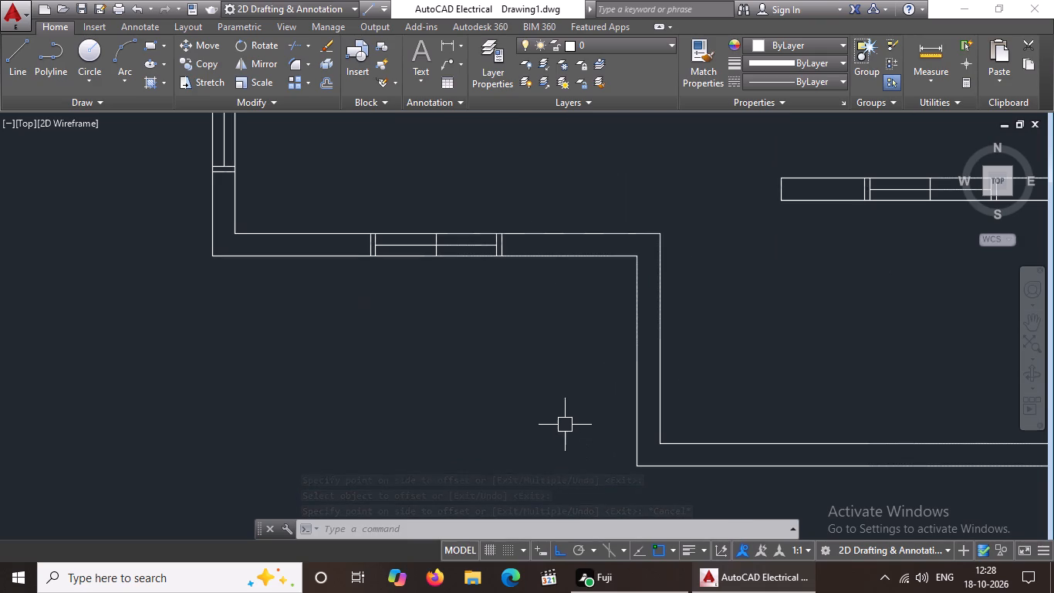
{"action": "left_click", "coordinate": [19, 57]}
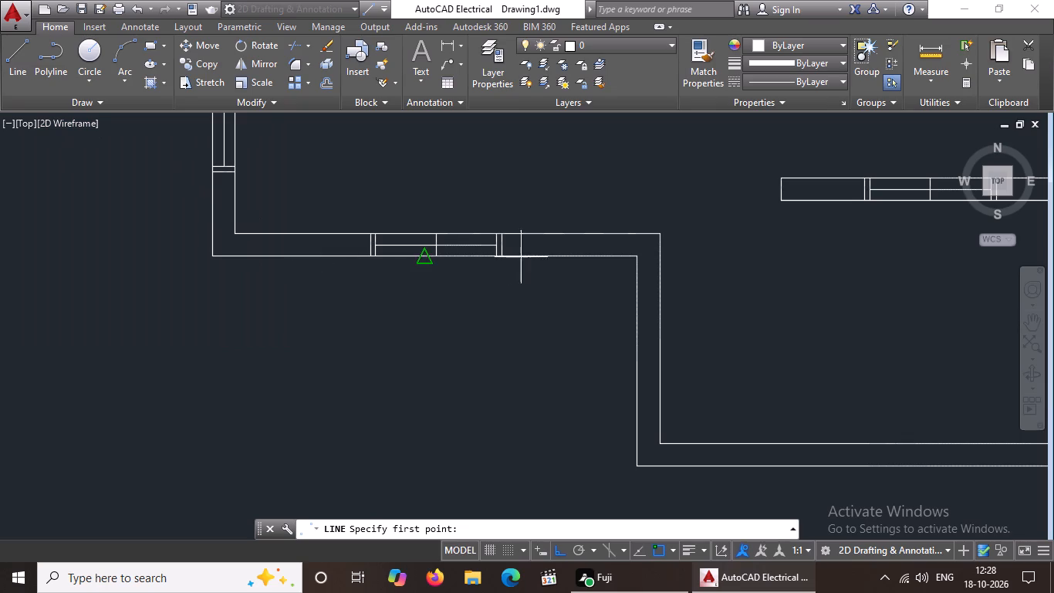
{"action": "scroll", "coordinate": [502, 247], "scroll_direction": "up", "scroll_amount": 2}
{"action": "left_click_drag", "start_coordinate": [498, 265], "coordinate": [537, 262]}
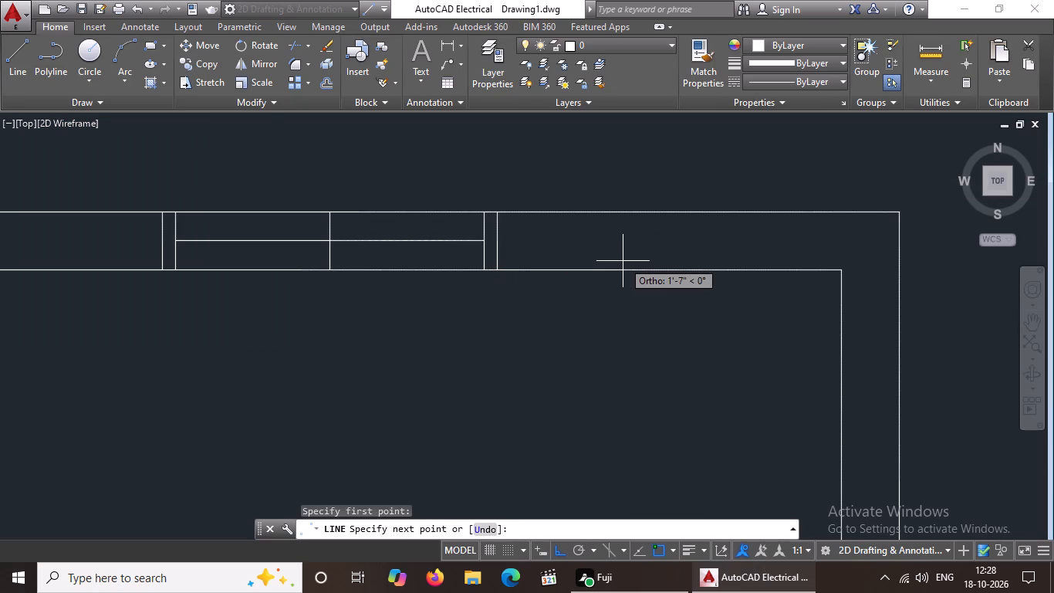
{"action": "key", "text": "5"}
{"action": "key", "text": "shift+quotedbl"}
{"action": "key", "text": "Return"}
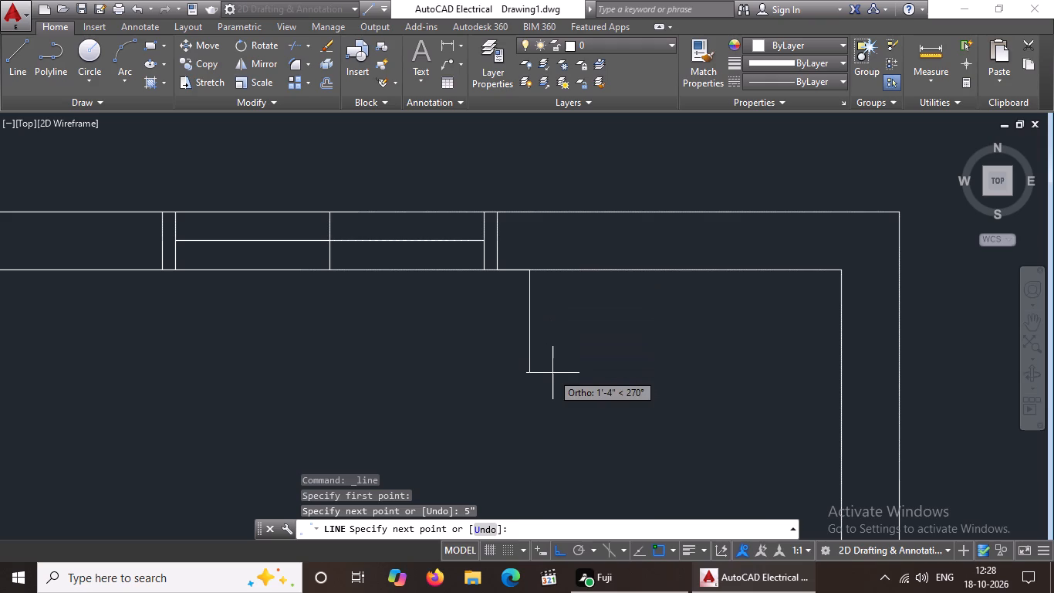
{"action": "type", "text": "1'"}
{"action": "key", "text": "Return"}
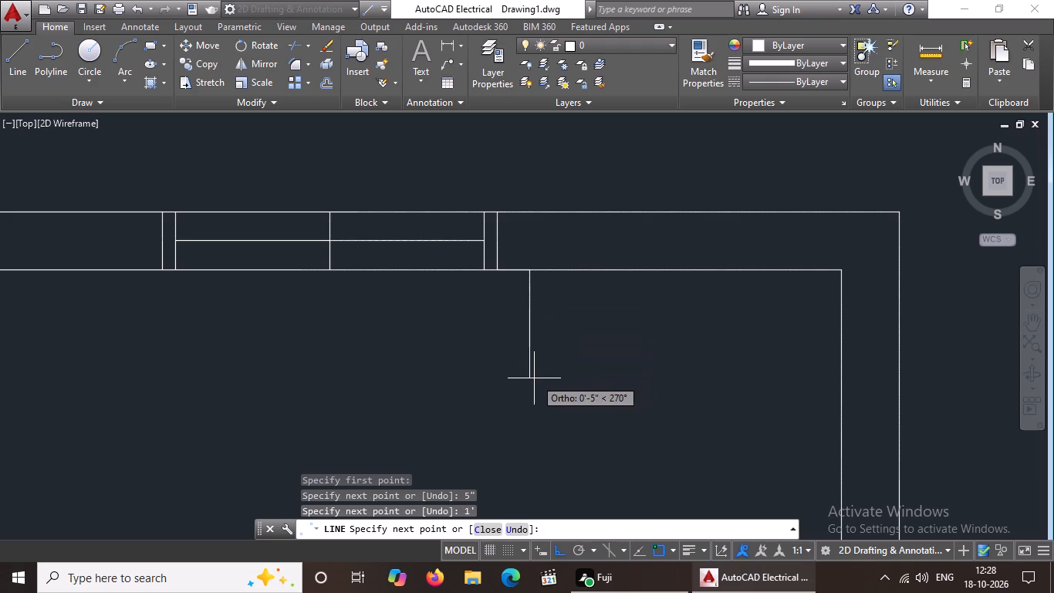
{"action": "key", "text": "Escape"}
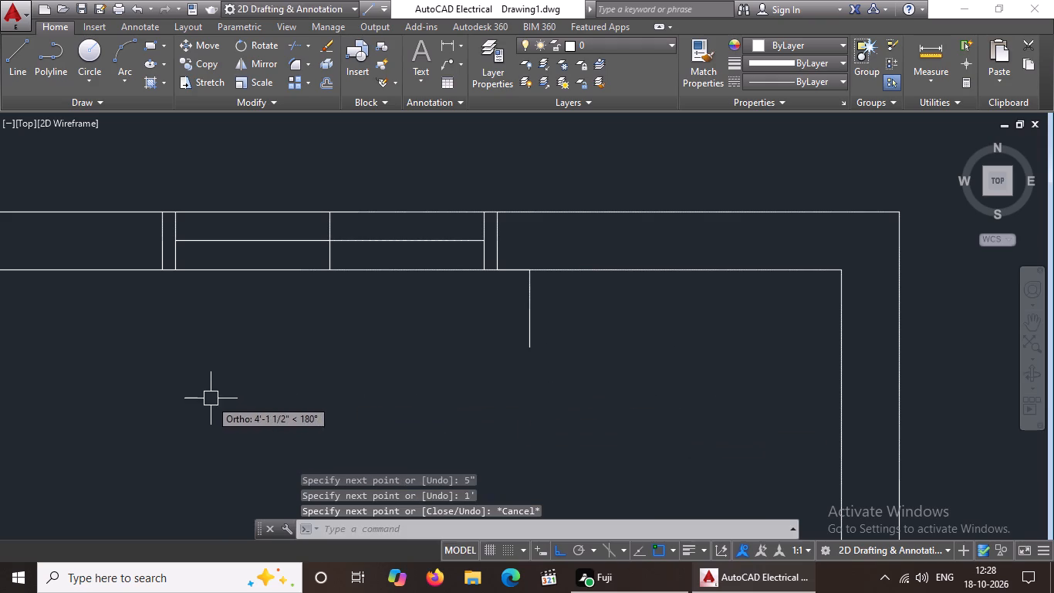
From that bottom window's left end, draw lines 5" left and 1' outward, closing the outline across to the right projection's end.
{"action": "left_click", "coordinate": [27, 63]}
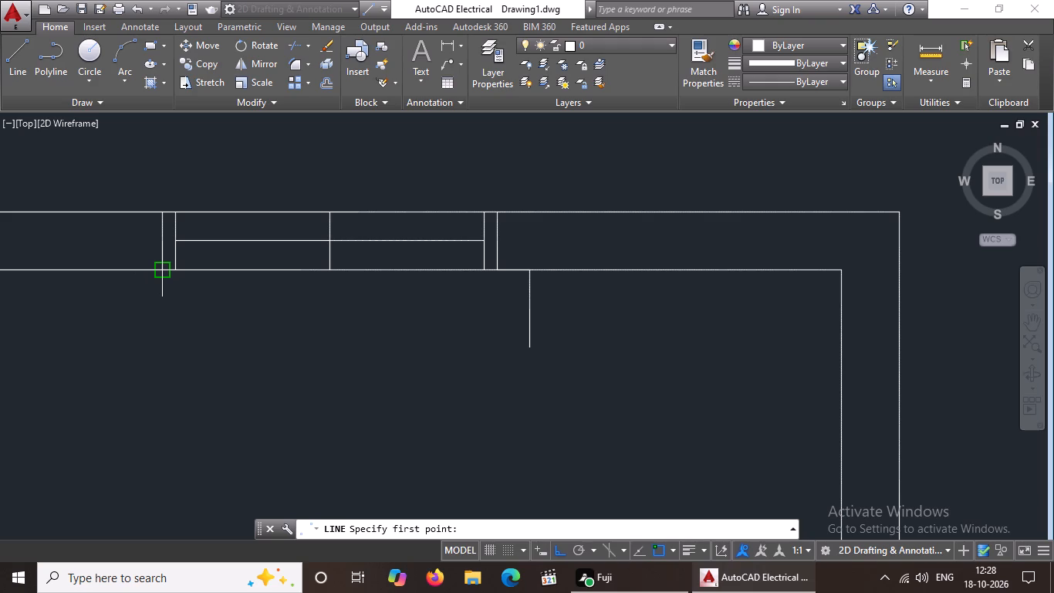
{"action": "left_click_drag", "start_coordinate": [164, 268], "coordinate": [103, 268]}
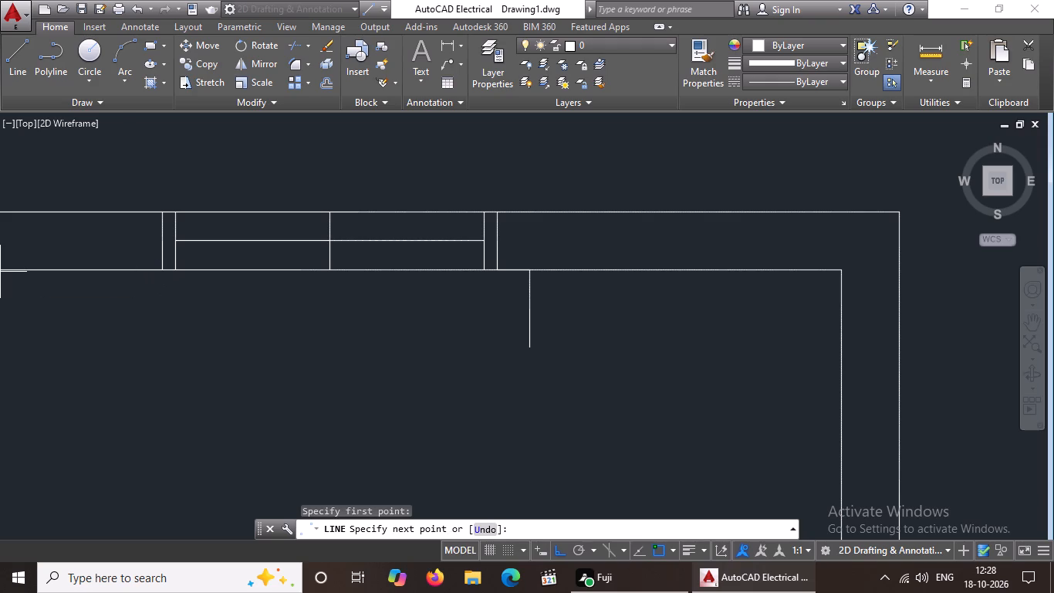
{"action": "type", "text": "5\""}
{"action": "key", "text": "Return"}
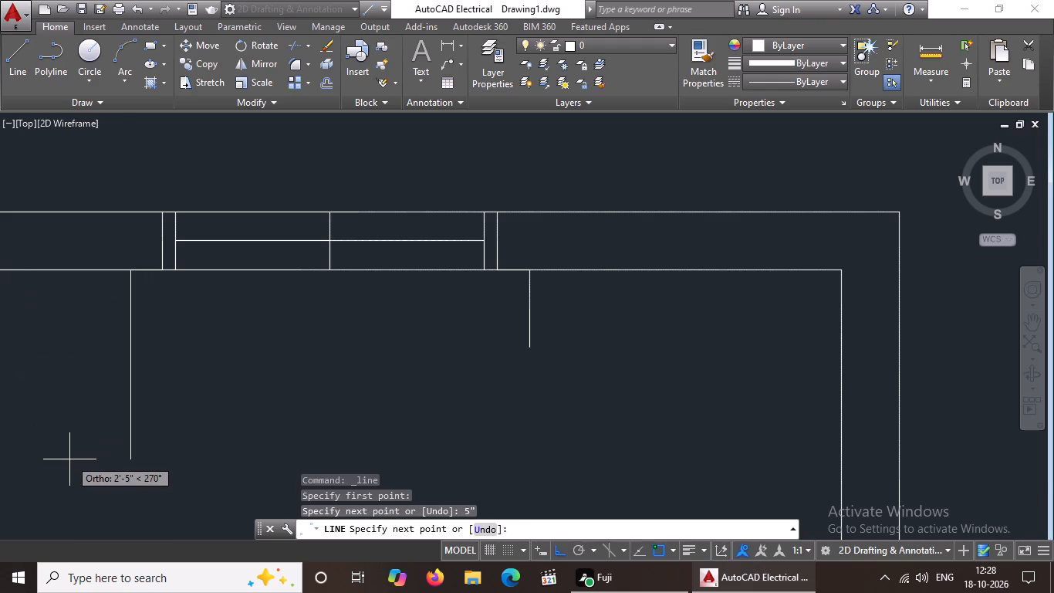
{"action": "type", "text": "1'"}
{"action": "key", "text": "Return"}
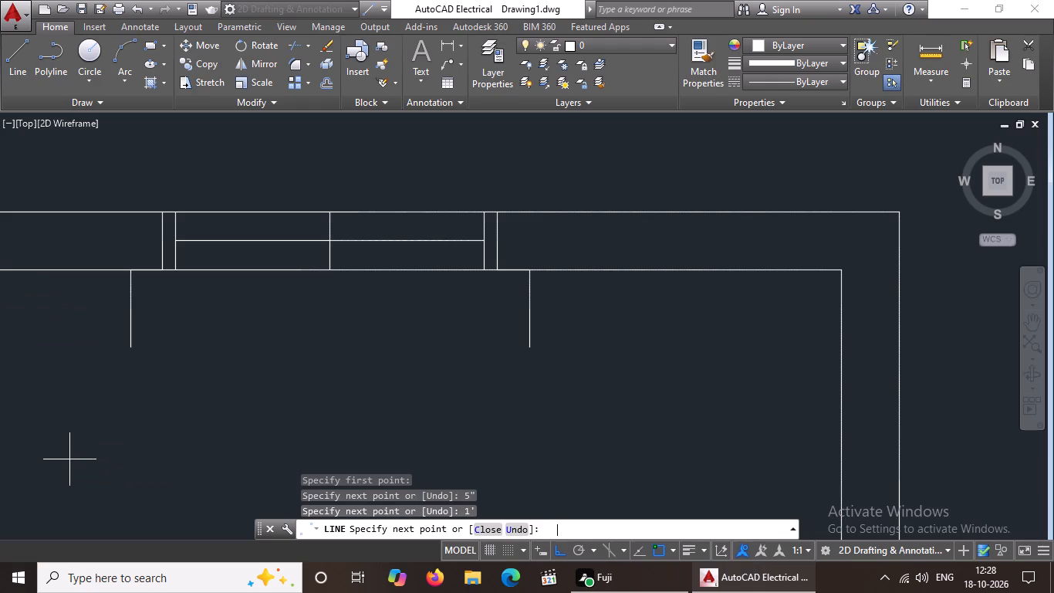
{"action": "left_click", "coordinate": [525, 349]}
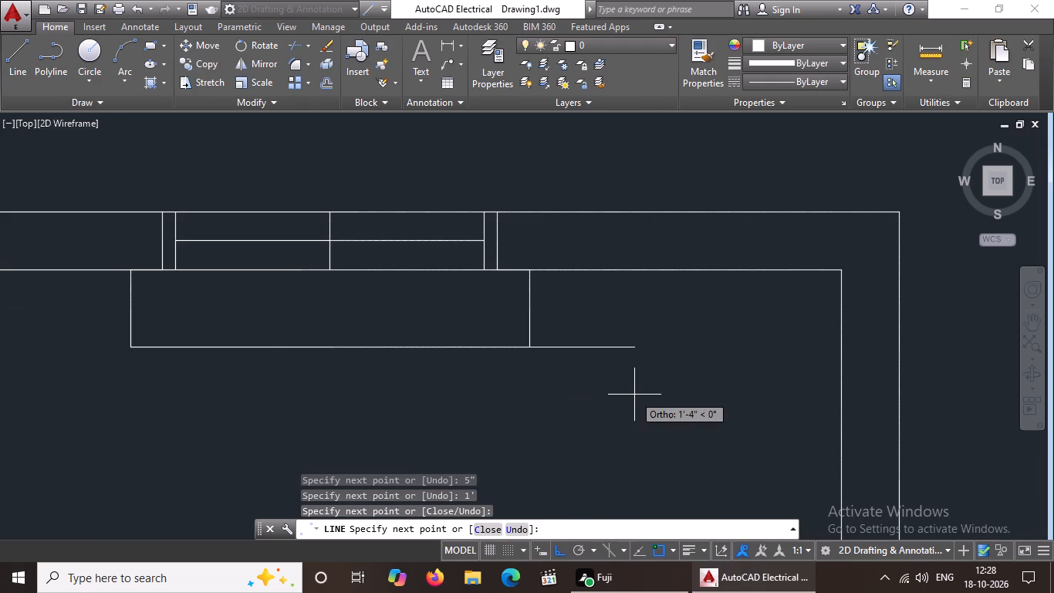
{"action": "key", "text": "Escape"}
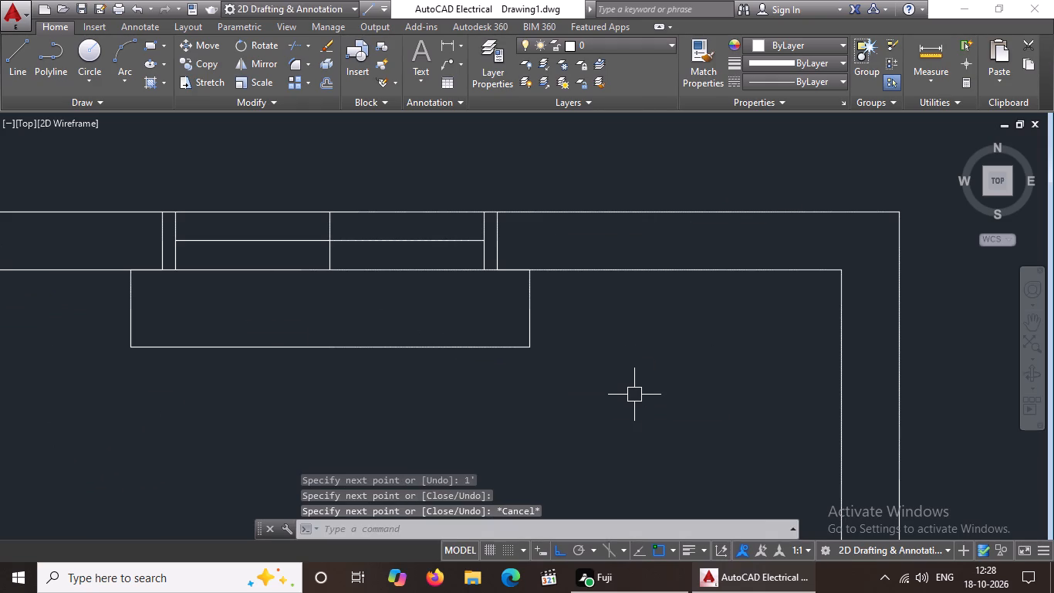
Draw lines from the lower end of the lower-left room's left wall window: 5" down along the outer face, 1' outward.
{"action": "scroll", "coordinate": [634, 395], "scroll_direction": "down", "scroll_amount": 3}
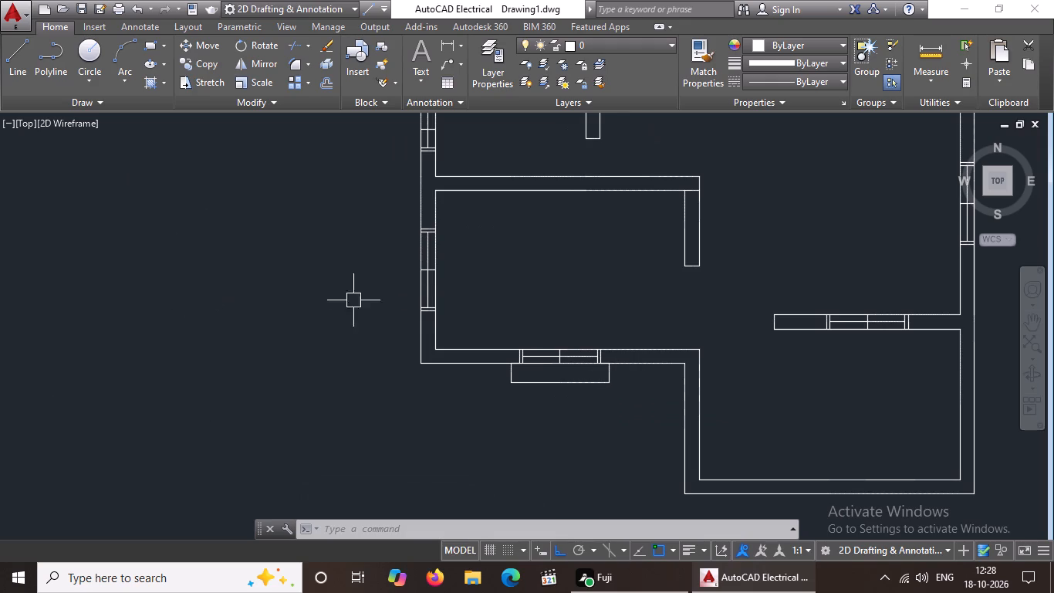
{"action": "left_click", "coordinate": [15, 68]}
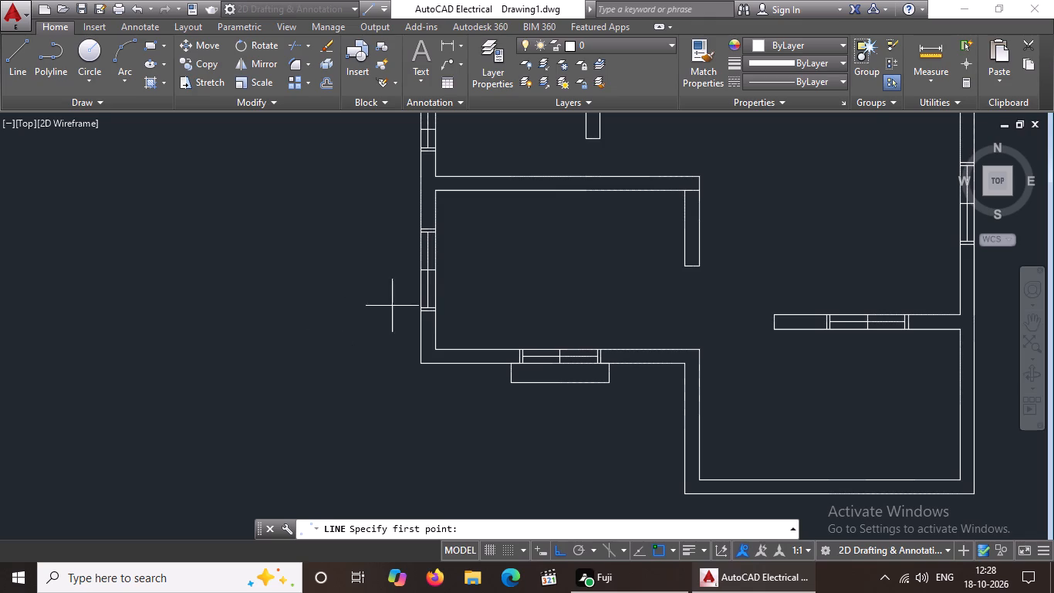
{"action": "scroll", "coordinate": [394, 307], "scroll_direction": "up", "scroll_amount": 1}
{"action": "left_click", "coordinate": [434, 316]}
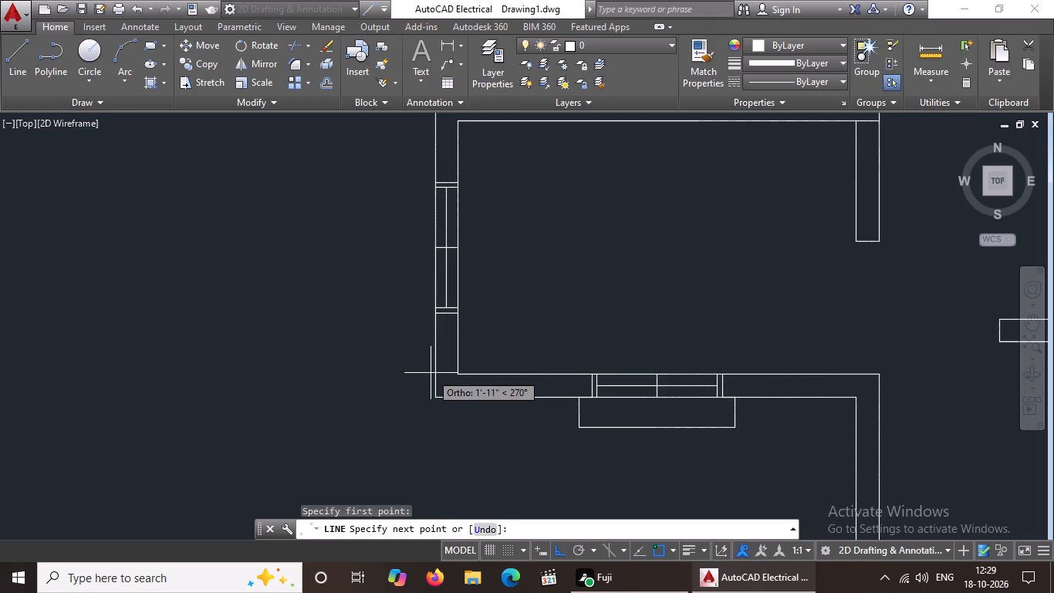
{"action": "type", "text": "5\""}
{"action": "key", "text": "Return"}
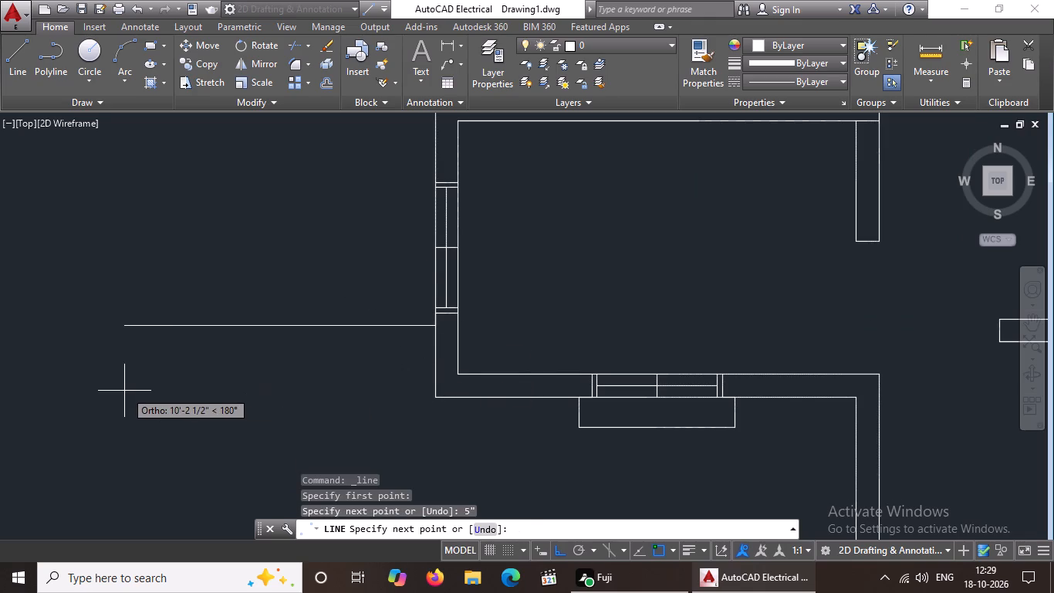
{"action": "type", "text": "1'"}
{"action": "key", "text": "Return"}
{"action": "key", "text": "Return"}
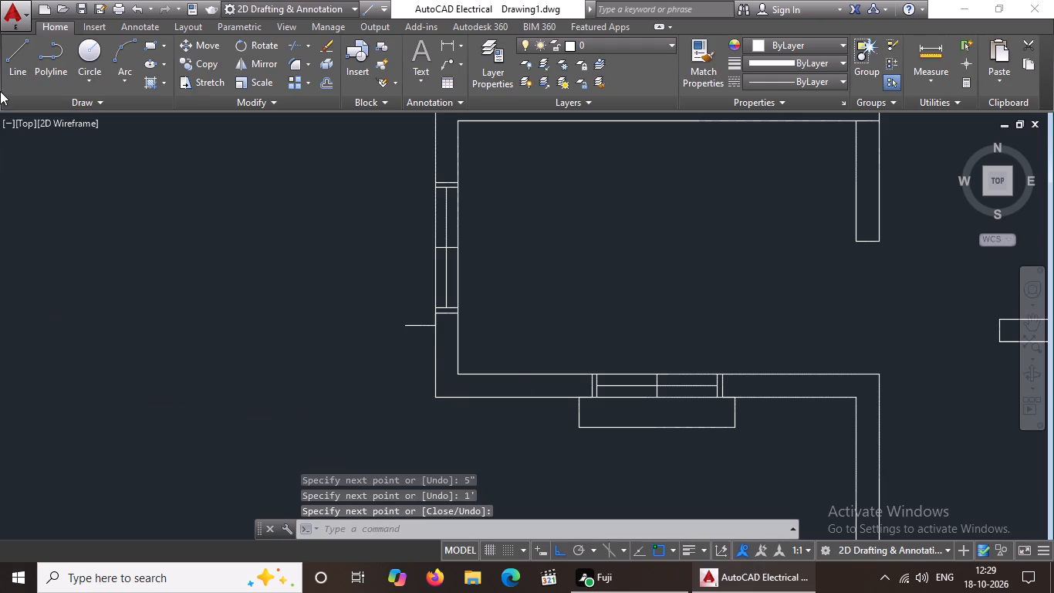
From that left wall window's upper end, draw lines 5" up and 1' outward, closing the outline down to the lower projection's end.
{"action": "left_click", "coordinate": [6, 52]}
{"action": "left_click_drag", "start_coordinate": [440, 180], "coordinate": [441, 179]}
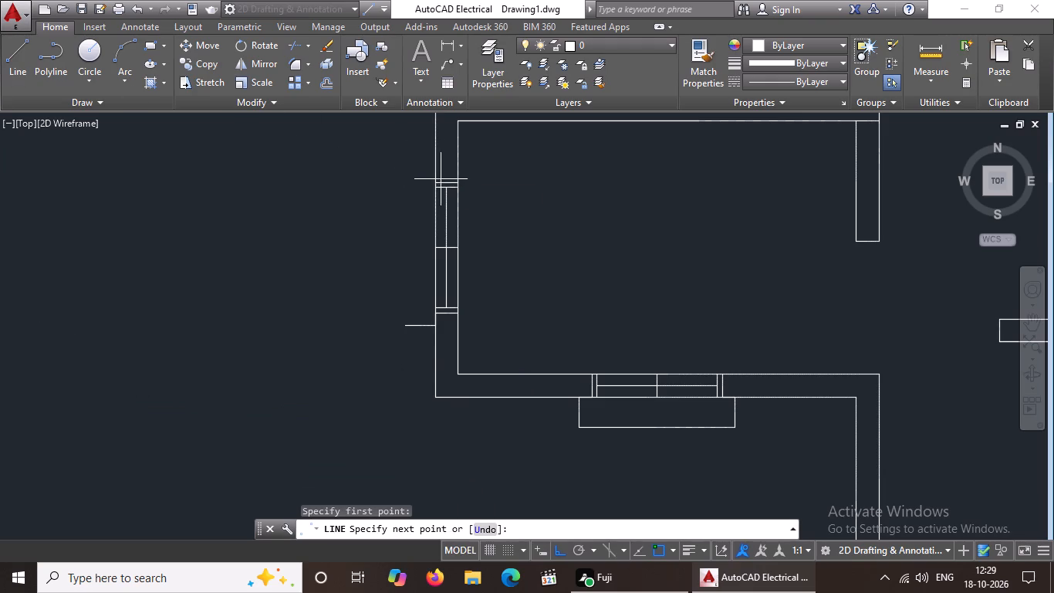
{"action": "left_click_drag", "start_coordinate": [441, 179], "coordinate": [443, 171]}
{"action": "type", "text": "5\""}
{"action": "key", "text": "Return"}
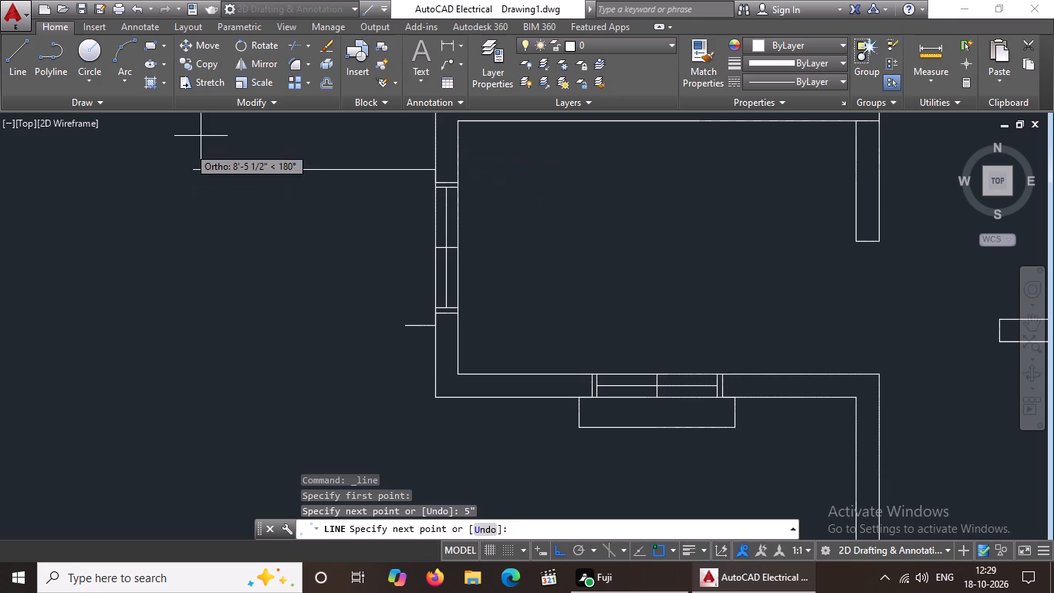
{"action": "type", "text": "1'"}
{"action": "key", "text": "Return"}
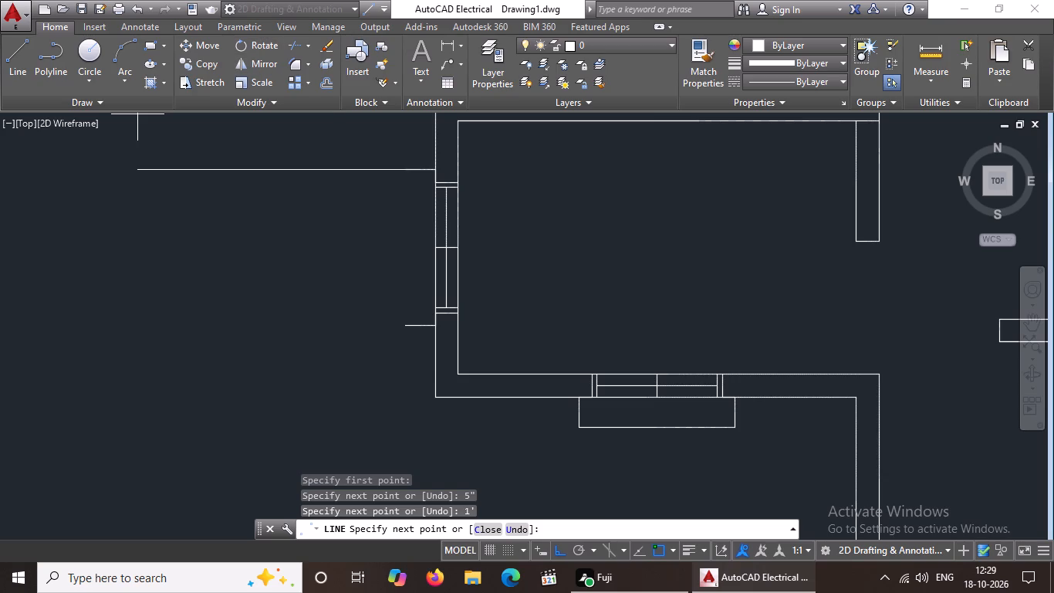
{"action": "left_click", "coordinate": [407, 325]}
{"action": "key", "text": "Escape"}
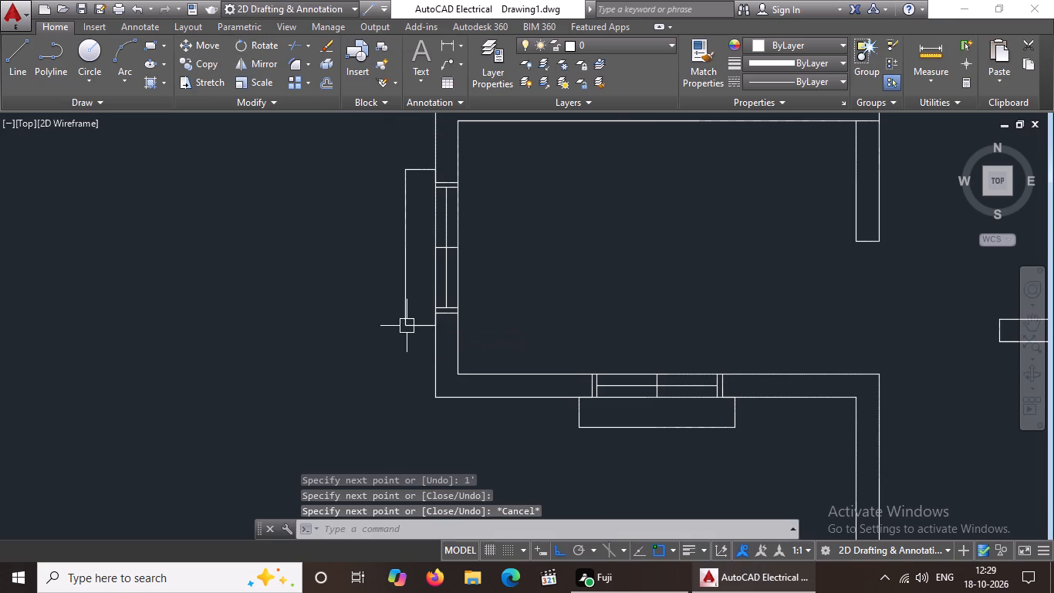
Draw lines from the left end of the window between hall and lower-right room: 5" left along the lower wall face, 1' down.
{"action": "scroll", "coordinate": [479, 301], "scroll_direction": "down", "scroll_amount": 3}
{"action": "middle_click_drag", "start_coordinate": [557, 290], "coordinate": [400, 422]}
{"action": "scroll", "coordinate": [698, 486], "scroll_direction": "up", "scroll_amount": 3}
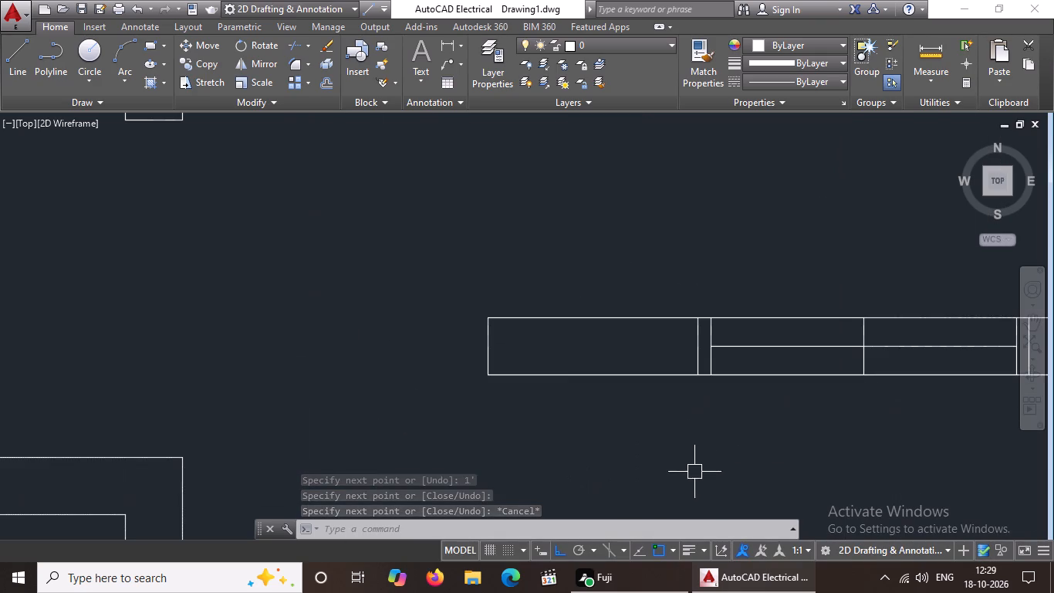
{"action": "left_click", "coordinate": [11, 67]}
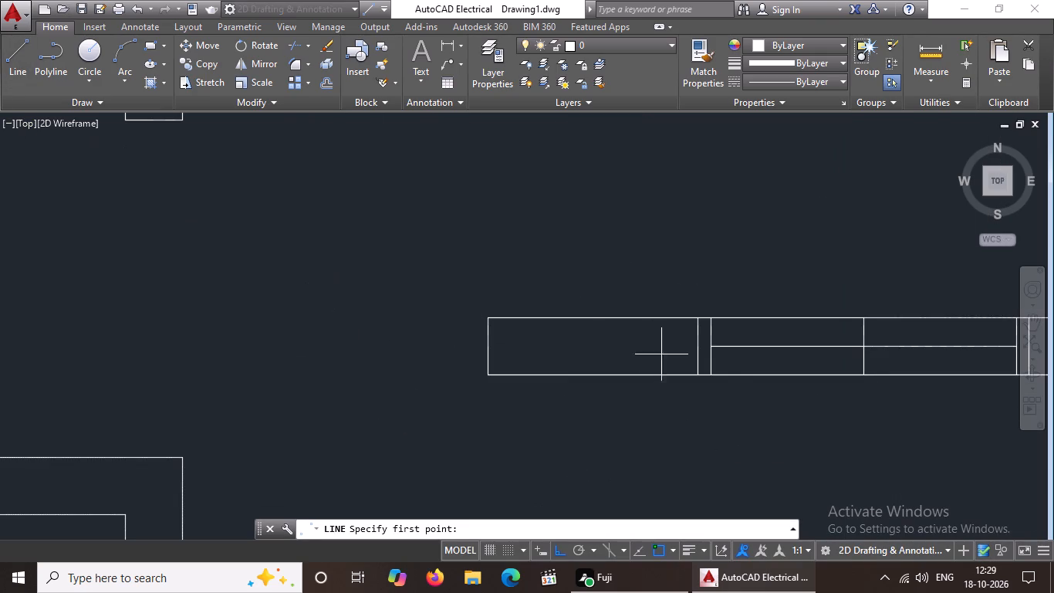
{"action": "left_click", "coordinate": [695, 374]}
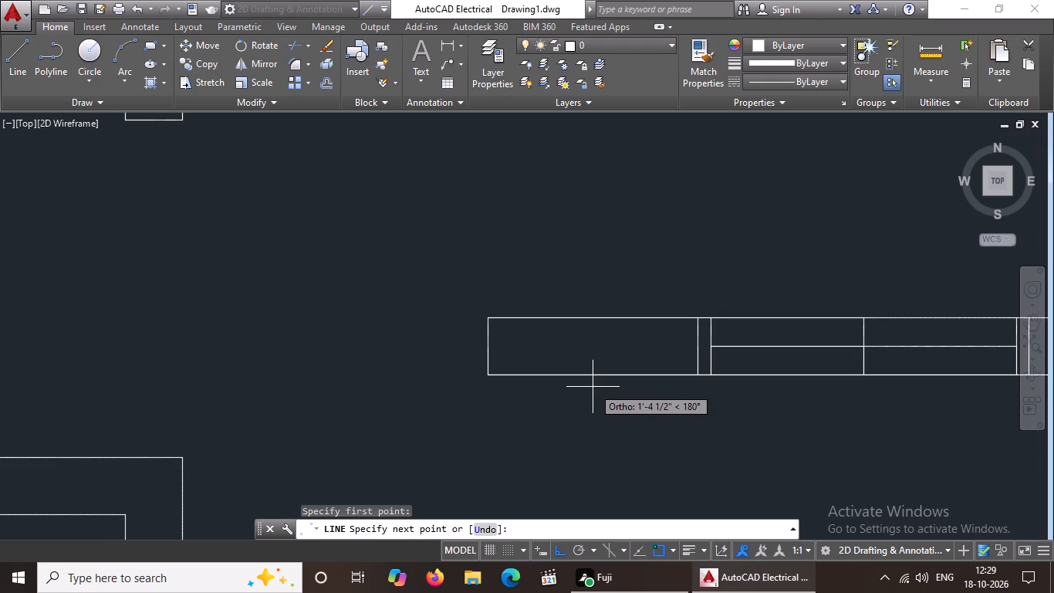
{"action": "type", "text": "5\""}
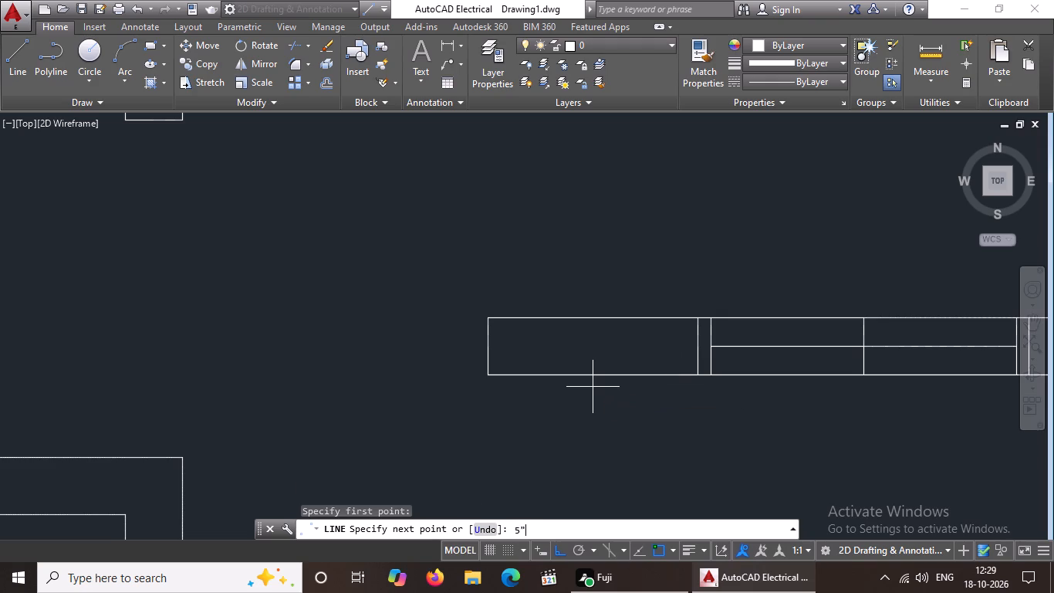
{"action": "key", "text": "Return"}
{"action": "type", "text": "1'"}
{"action": "key", "text": "Return"}
{"action": "key", "text": "Return"}
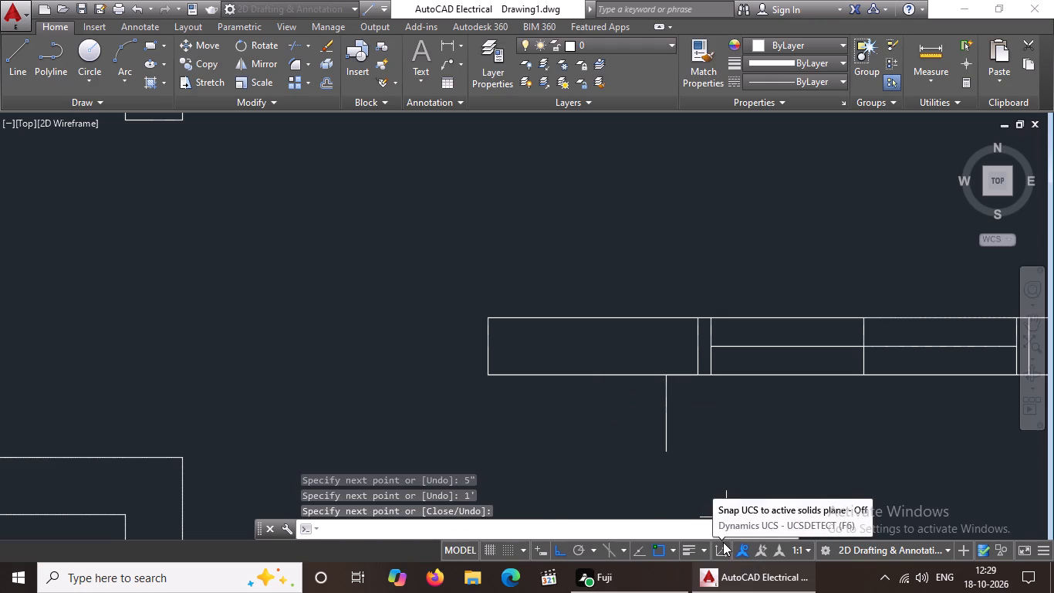
From that hall window's right end, draw lines 5" right and 1' down, closing the outline across to the left projection's end.
{"action": "scroll", "coordinate": [819, 439], "scroll_direction": "down", "scroll_amount": 2}
{"action": "middle_click_drag", "start_coordinate": [867, 427], "coordinate": [523, 359]}
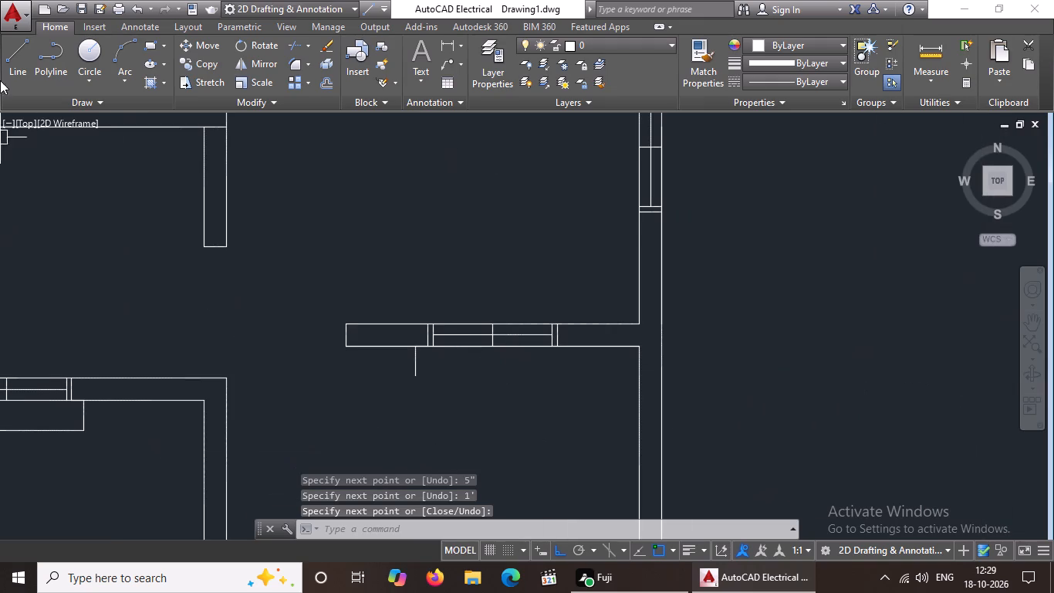
{"action": "left_click_drag", "start_coordinate": [9, 57], "coordinate": [28, 66]}
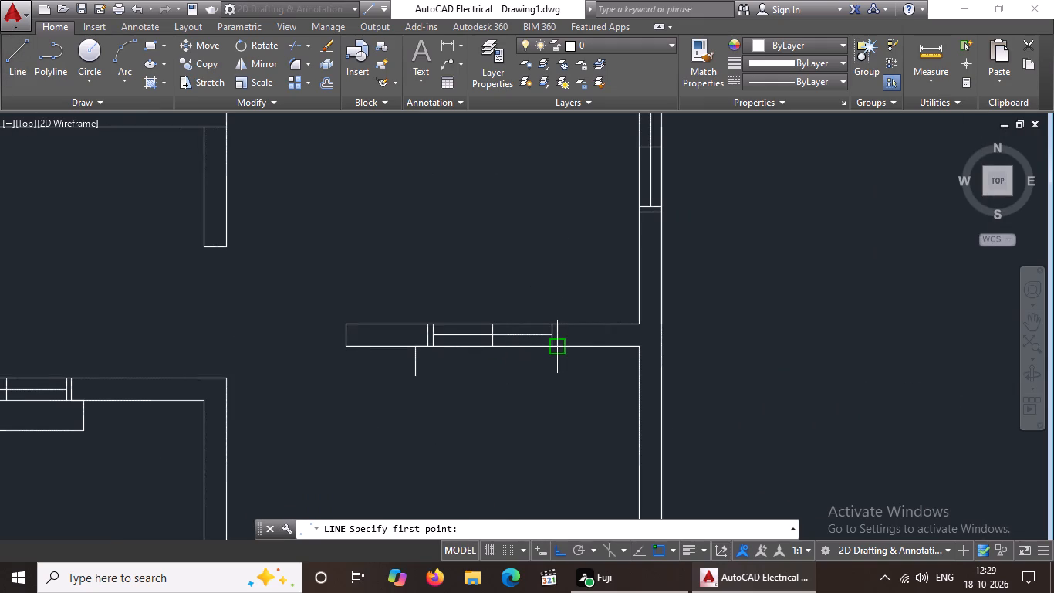
{"action": "left_click_drag", "start_coordinate": [558, 340], "coordinate": [603, 334]}
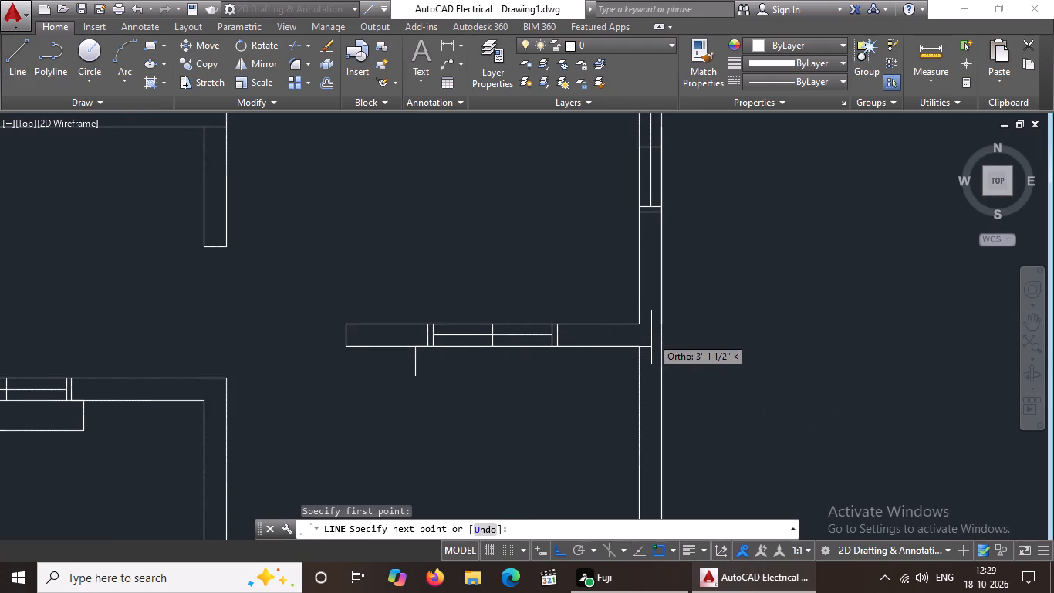
{"action": "type", "text": "5\""}
{"action": "key", "text": "Return"}
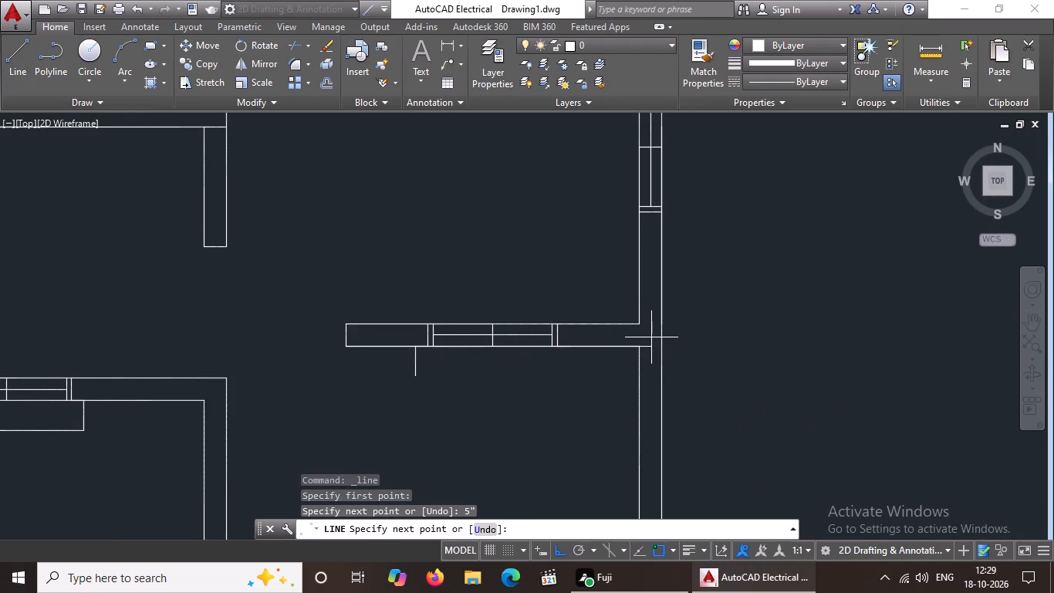
{"action": "type", "text": "1'"}
{"action": "key", "text": "Return"}
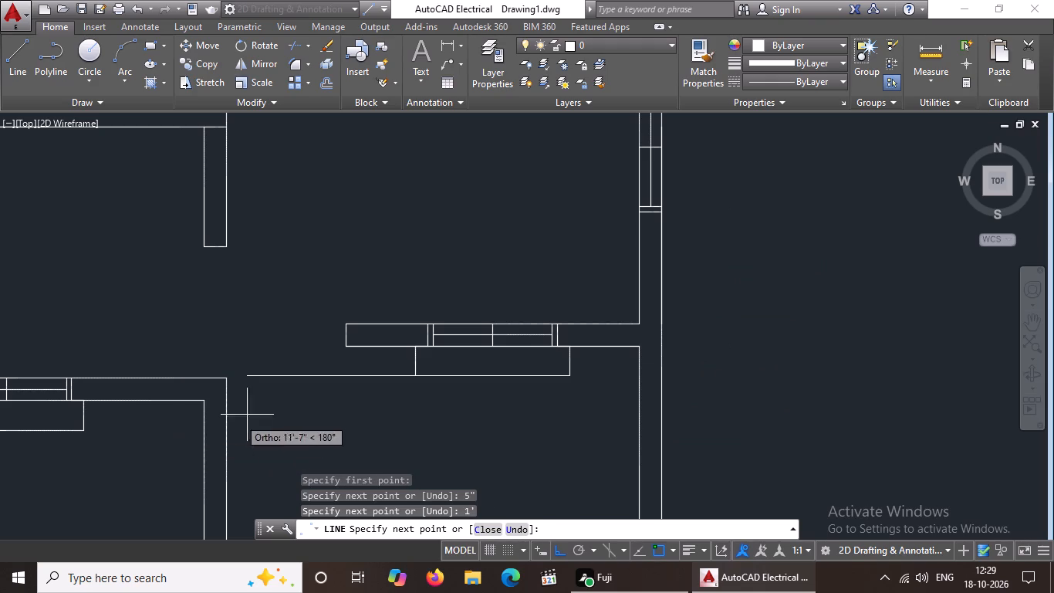
{"action": "left_click", "coordinate": [414, 371]}
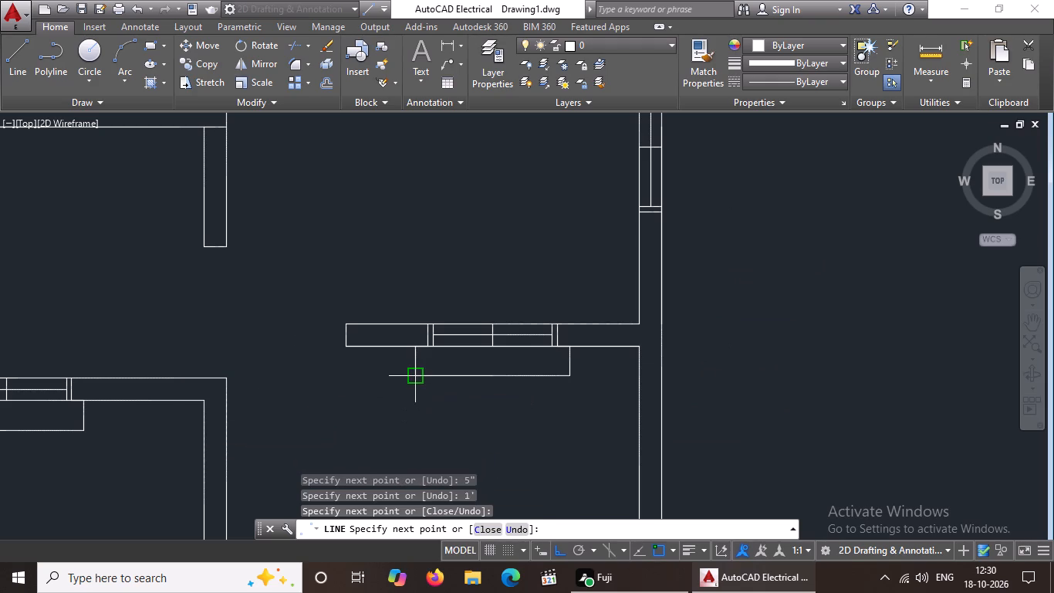
{"action": "key", "text": "Escape"}
{"action": "scroll", "coordinate": [522, 391], "scroll_direction": "down", "scroll_amount": 3}
{"action": "middle_click_drag", "start_coordinate": [517, 307], "coordinate": [512, 360]}
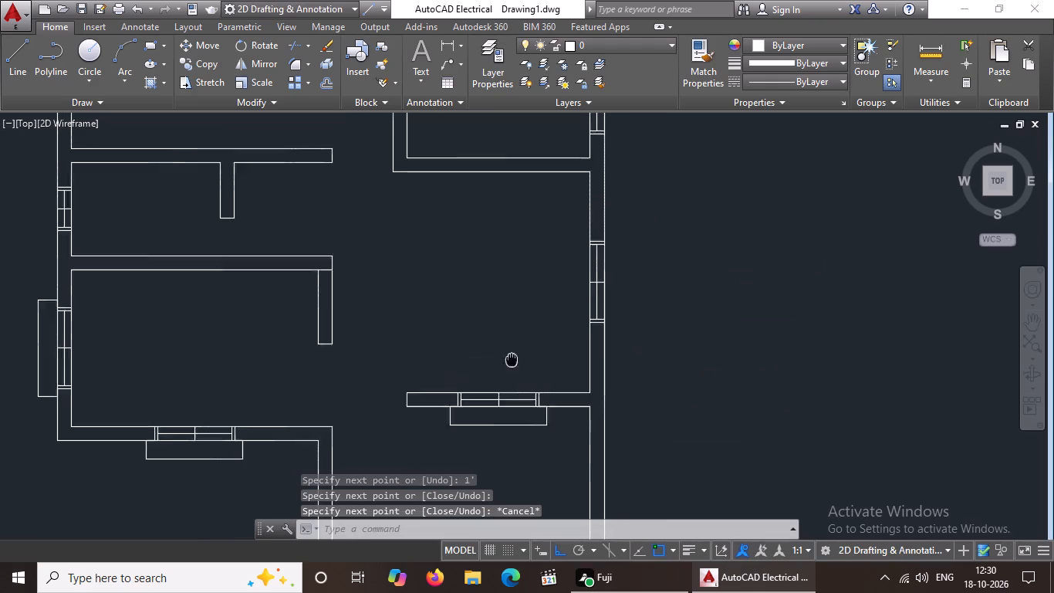
{"action": "middle_click_drag", "start_coordinate": [512, 360], "coordinate": [512, 369]}
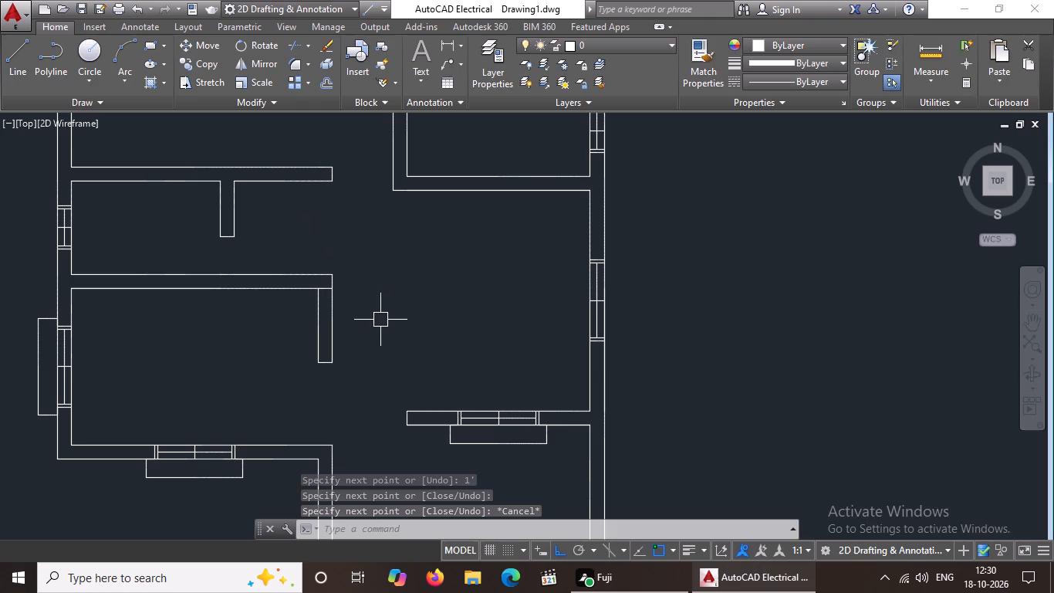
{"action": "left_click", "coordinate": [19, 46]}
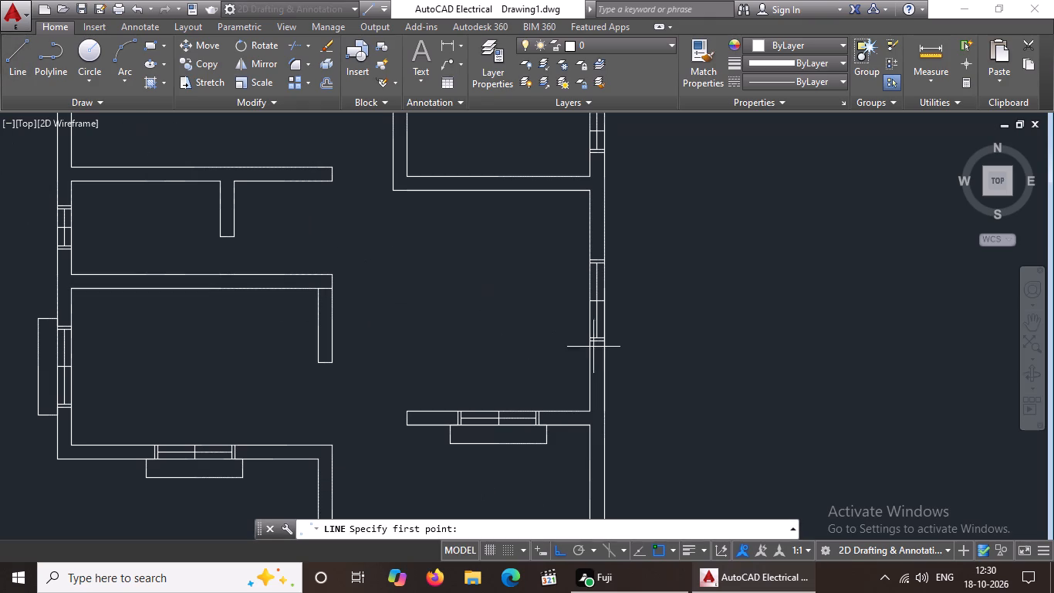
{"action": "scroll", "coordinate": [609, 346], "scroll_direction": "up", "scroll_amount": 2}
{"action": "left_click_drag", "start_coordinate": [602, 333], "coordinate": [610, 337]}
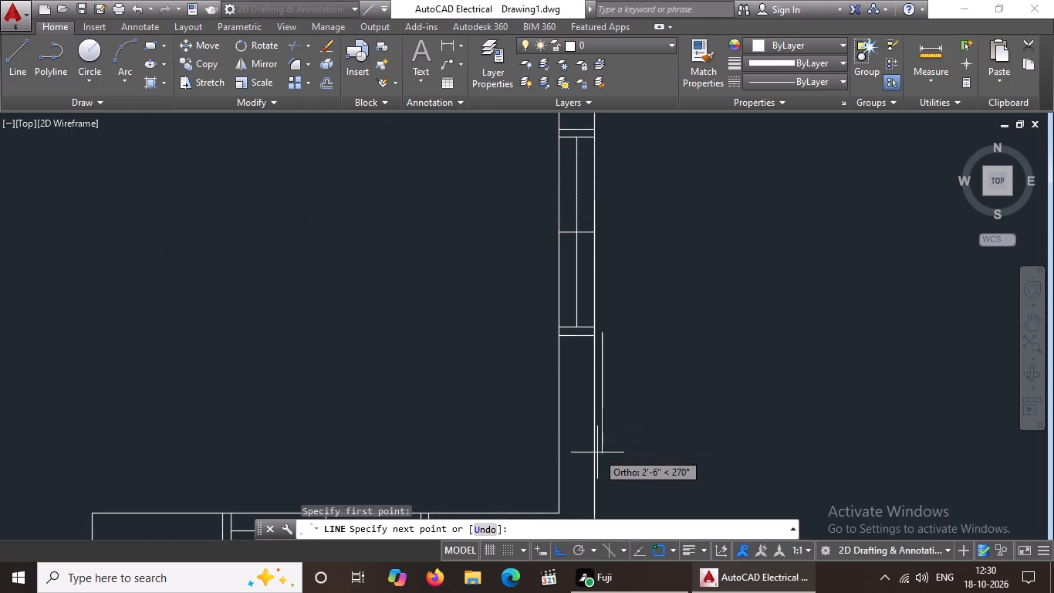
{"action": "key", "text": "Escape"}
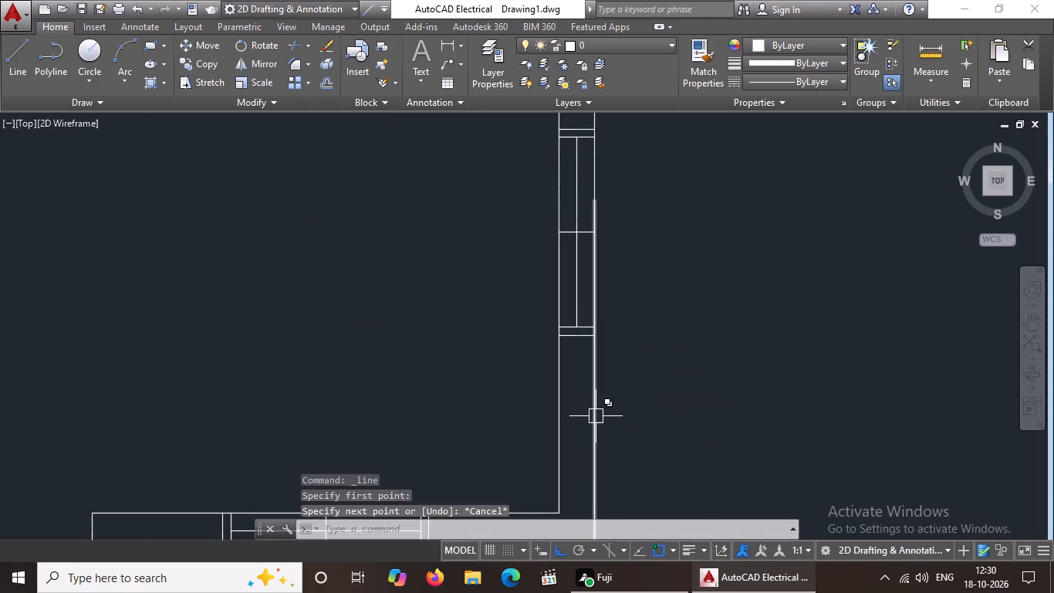
Draw lines from the lower end of the hall's right wall window: 5" down along the outer face, 1' outward.
{"action": "key", "text": "l"}
{"action": "key", "text": "Return"}
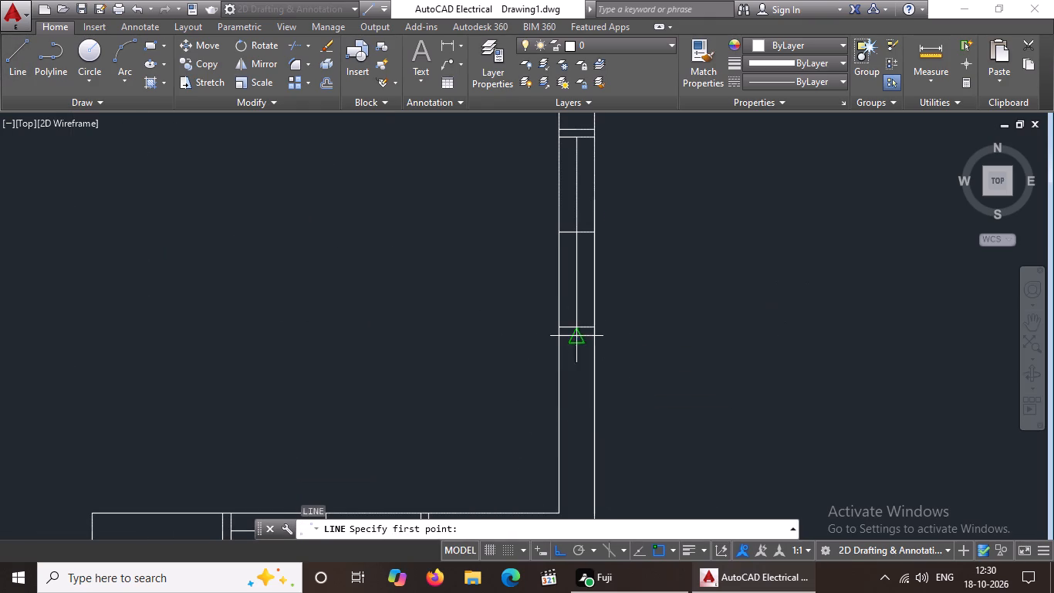
{"action": "left_click_drag", "start_coordinate": [591, 330], "coordinate": [590, 340]}
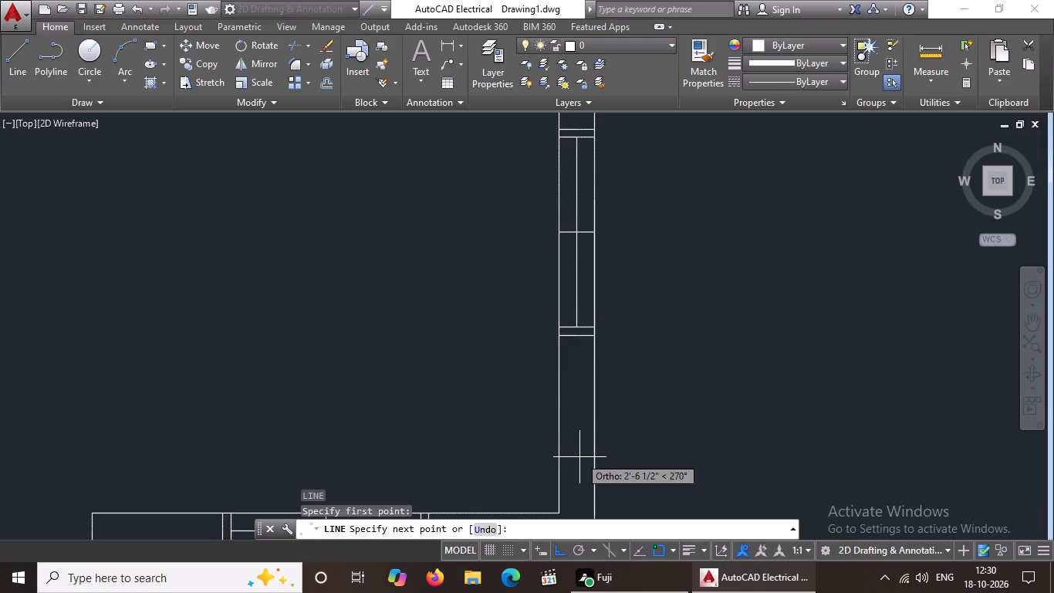
{"action": "key", "text": "5"}
{"action": "key", "text": "shift+quotedbl"}
{"action": "key", "text": "Return"}
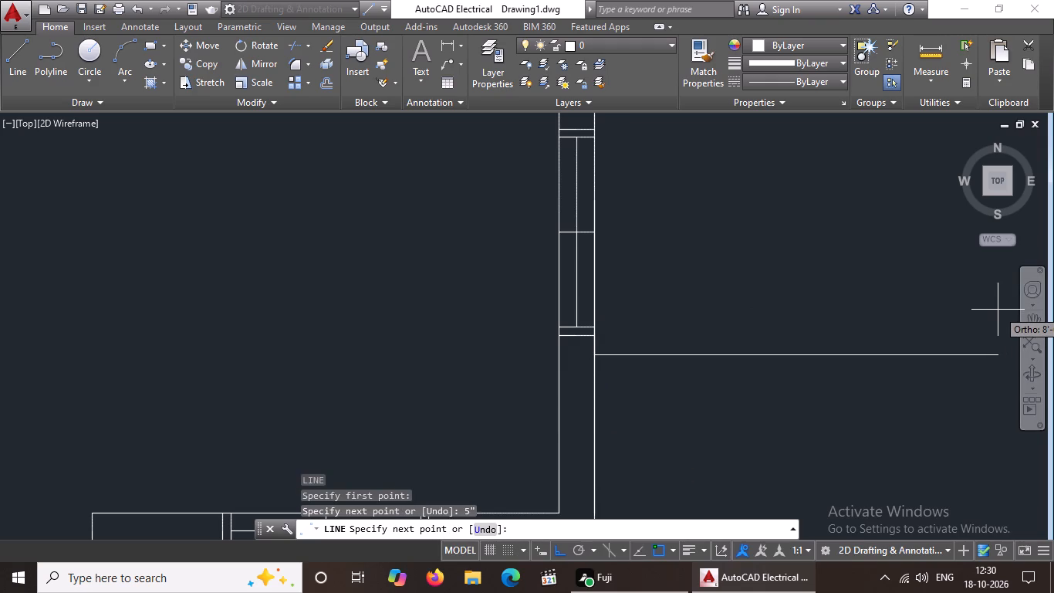
{"action": "key", "text": "1"}
{"action": "key", "text": "apostrophe"}
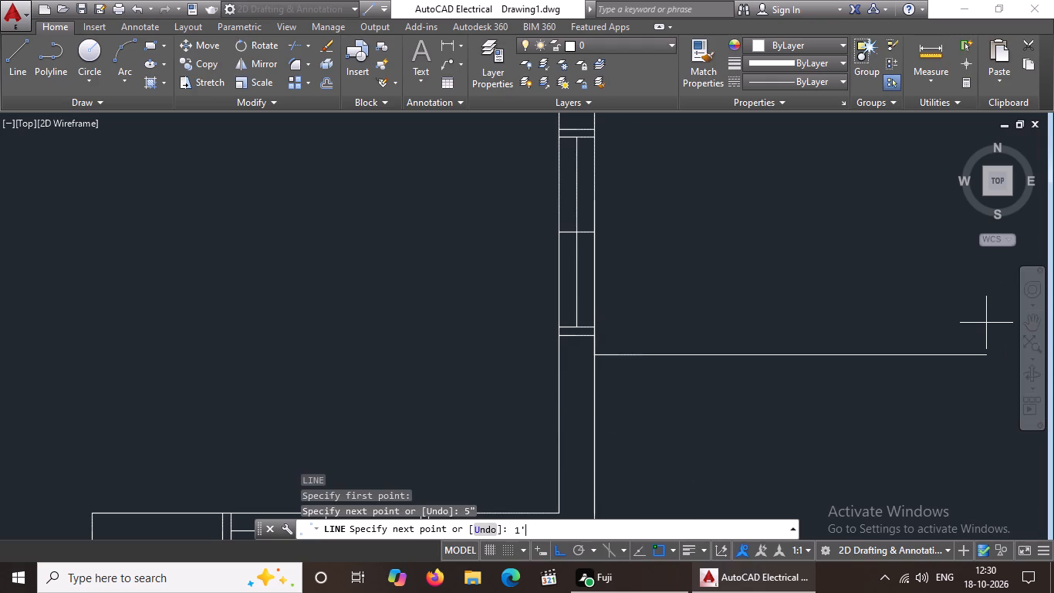
{"action": "key", "text": "Return"}
{"action": "key", "text": "Return"}
Select the projection outline below the lower-left room's bottom wall window and load the ACAD_ISO02W100 ISO dash linetype from acad.lin.
{"action": "scroll", "coordinate": [772, 319], "scroll_direction": "down", "scroll_amount": 2}
{"action": "middle_click_drag", "start_coordinate": [750, 284], "coordinate": [743, 305]}
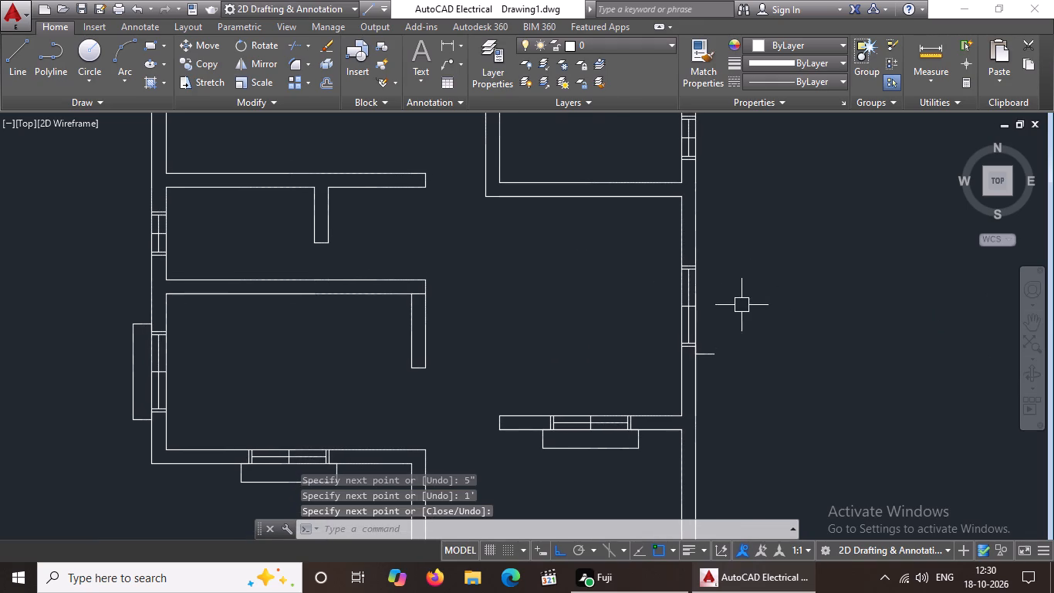
{"action": "middle_click_drag", "start_coordinate": [354, 378], "coordinate": [382, 307]}
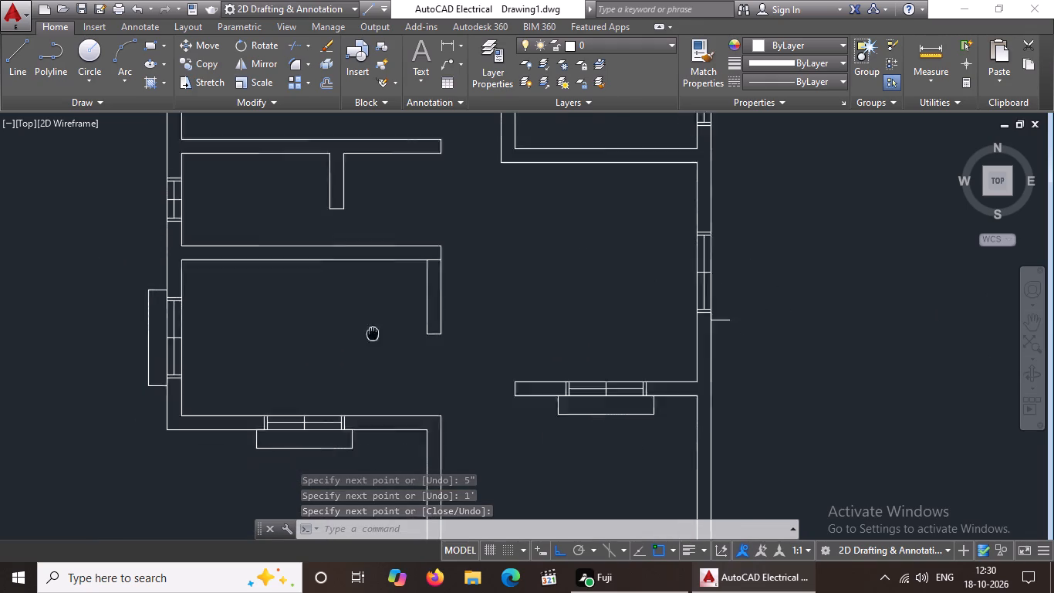
{"action": "scroll", "coordinate": [339, 421], "scroll_direction": "up", "scroll_amount": 1}
{"action": "scroll", "coordinate": [278, 408], "scroll_direction": "up", "scroll_amount": 2}
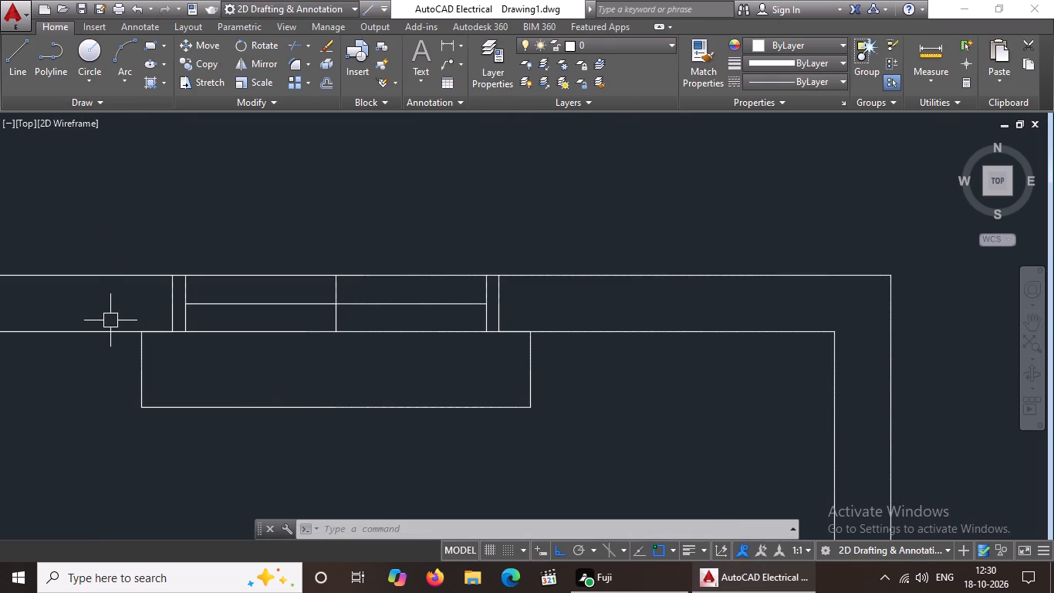
{"action": "left_click_drag", "start_coordinate": [115, 320], "coordinate": [136, 327]}
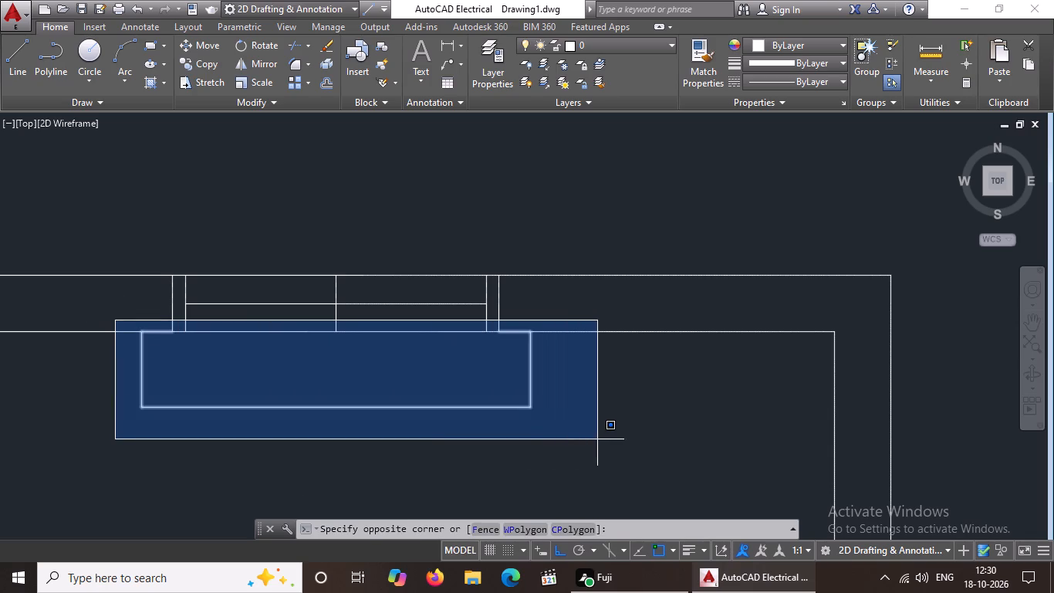
{"action": "left_click", "coordinate": [598, 439]}
{"action": "left_click_drag", "start_coordinate": [807, 79], "coordinate": [806, 89]}
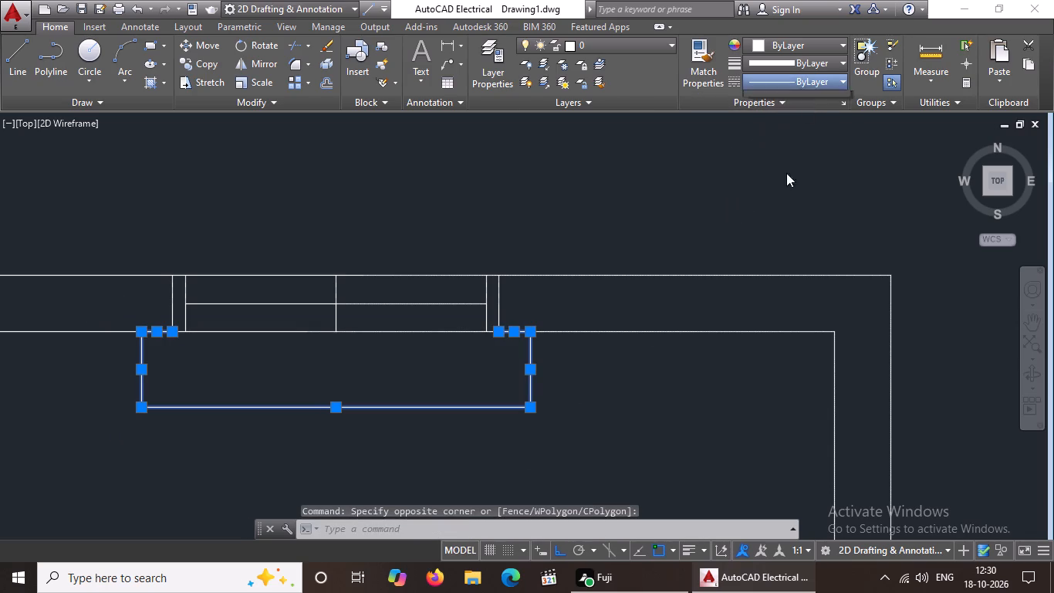
{"action": "left_click", "coordinate": [789, 154]}
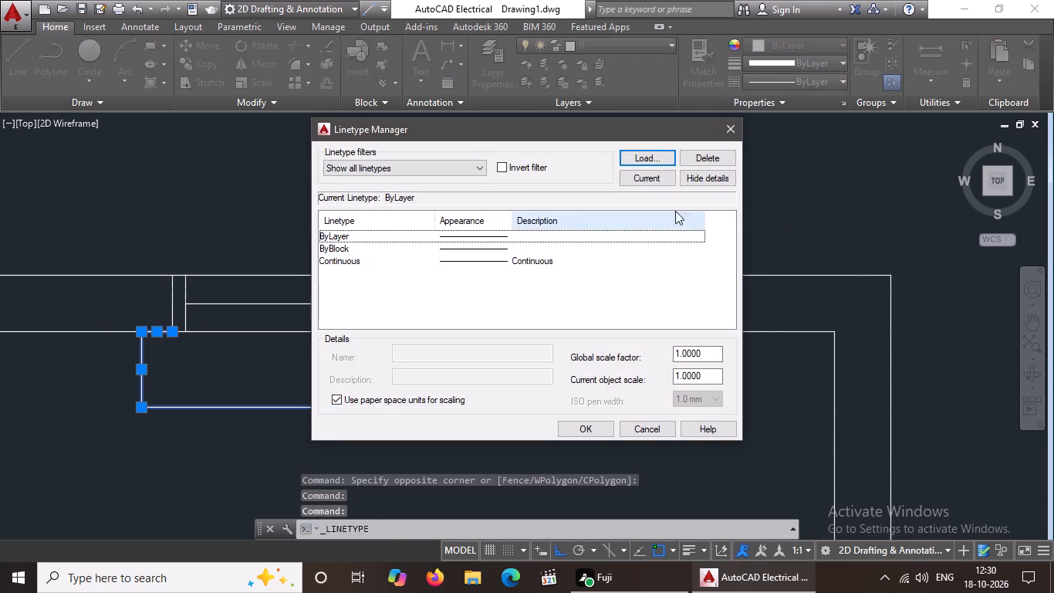
{"action": "left_click", "coordinate": [650, 157]}
{"action": "left_click", "coordinate": [563, 260]}
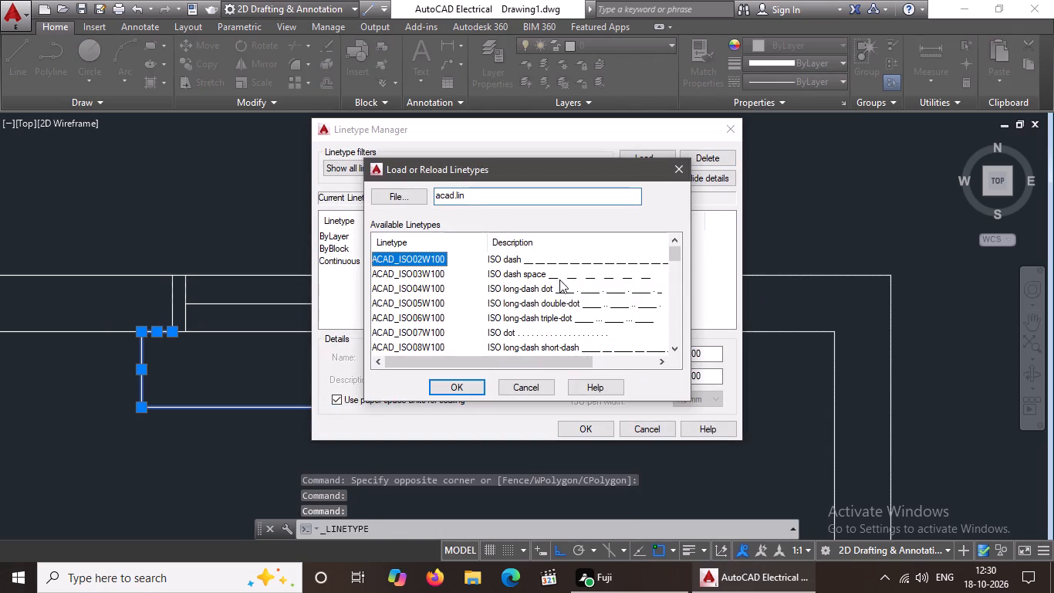
{"action": "left_click", "coordinate": [461, 388]}
{"action": "left_click", "coordinate": [591, 425]}
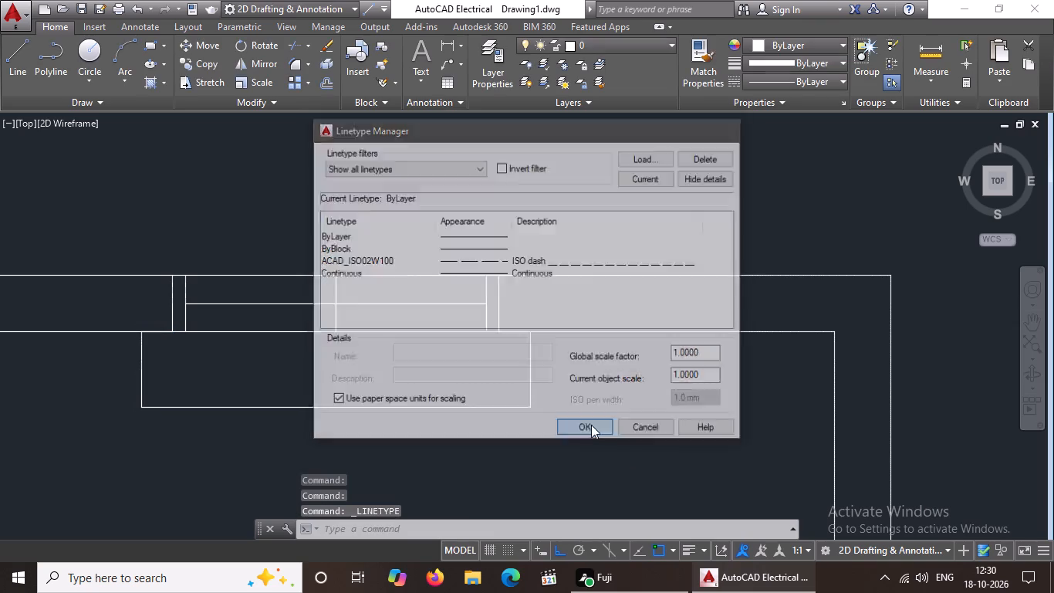
Set the current linetype to ACAD_ISO02W100.
{"action": "left_click", "coordinate": [799, 77]}
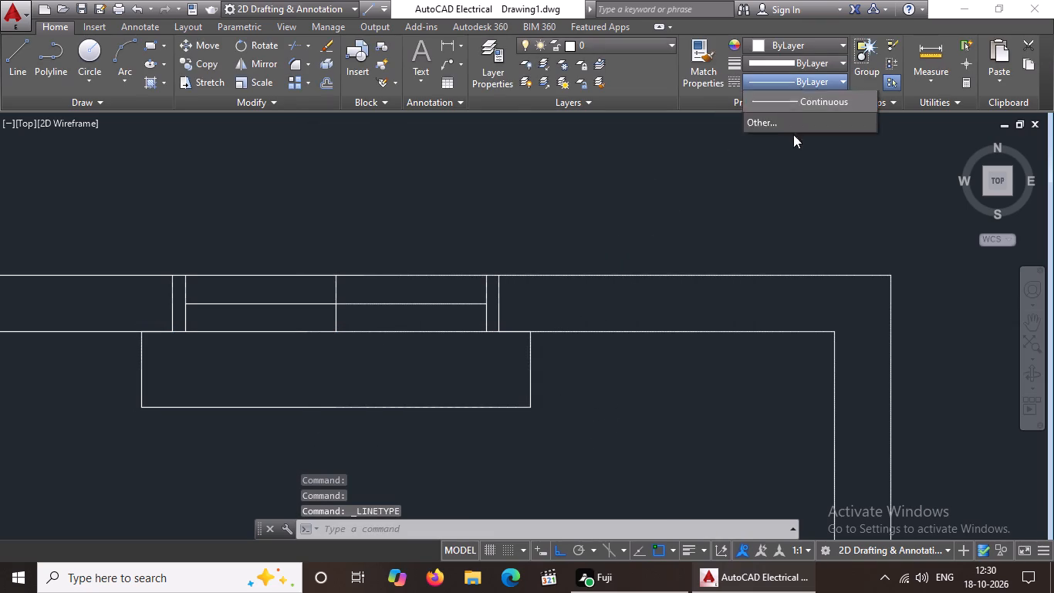
{"action": "left_click", "coordinate": [789, 137]}
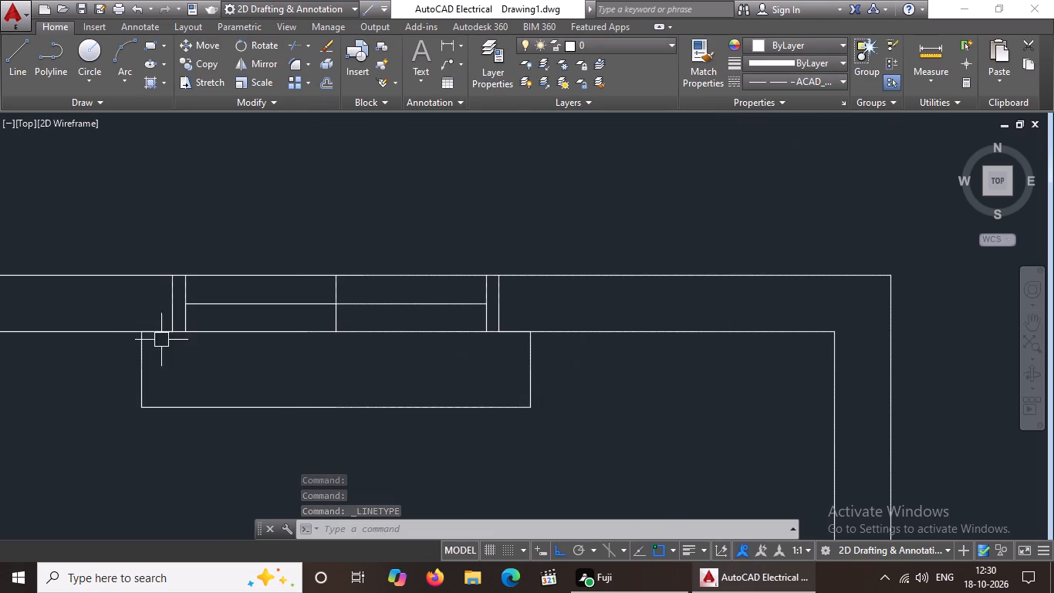
Apply the ACAD_ISO02W100 linetype to the projection lines below the lower-left room's bottom wall window.
{"action": "left_click", "coordinate": [110, 309]}
{"action": "left_click", "coordinate": [597, 424]}
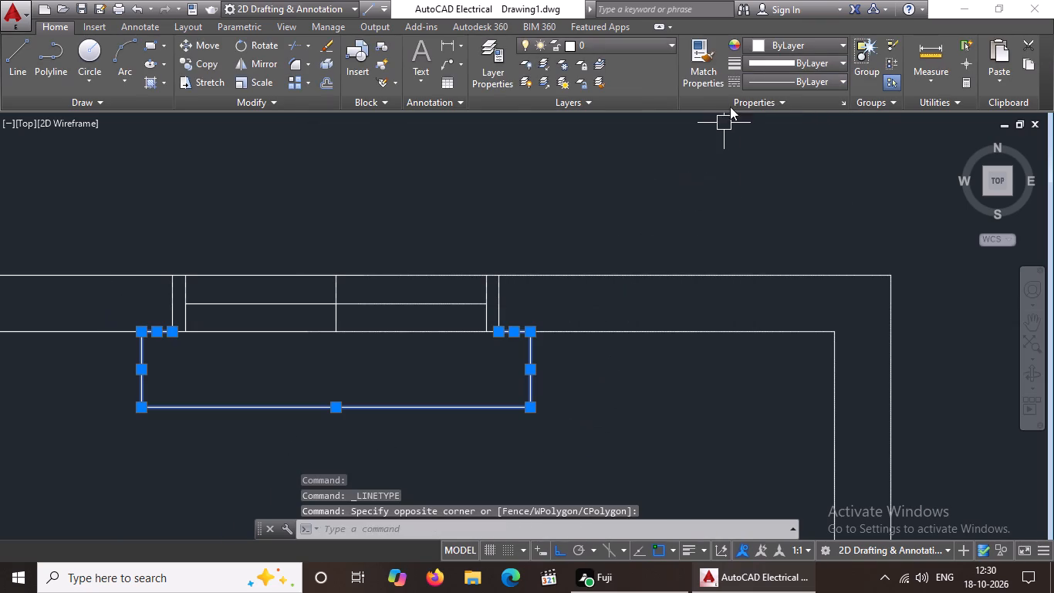
{"action": "left_click", "coordinate": [768, 77]}
{"action": "left_click", "coordinate": [785, 139]}
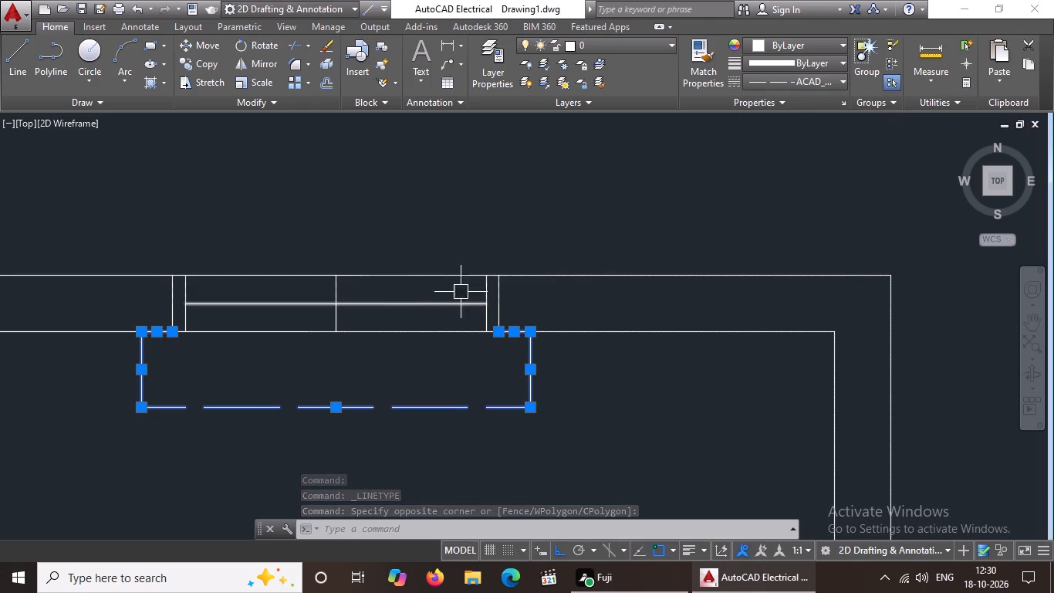
{"action": "right_click", "coordinate": [564, 236]}
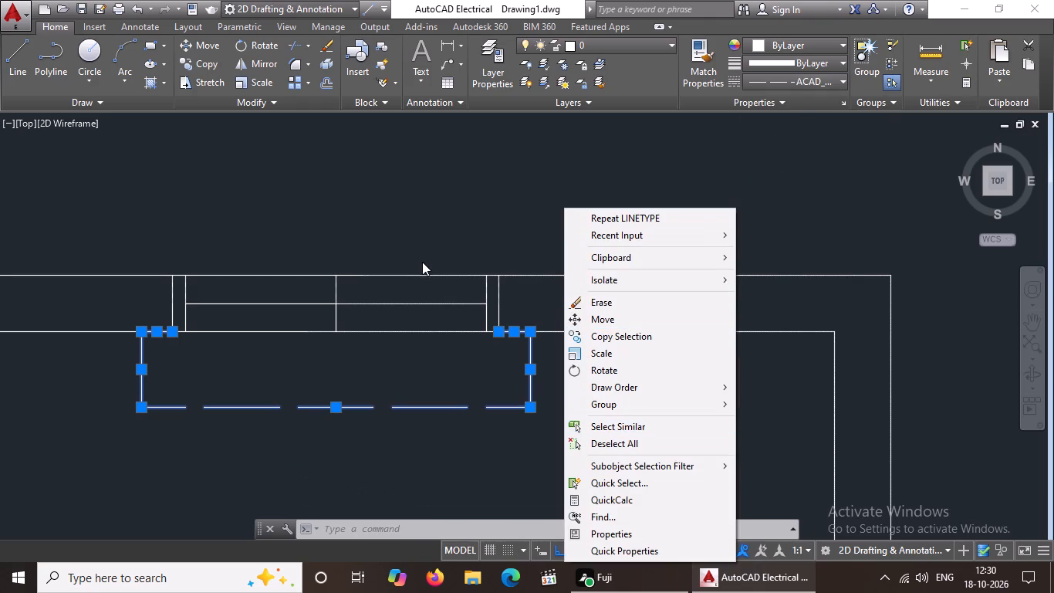
{"action": "key", "text": "Escape"}
{"action": "key", "text": "Escape"}
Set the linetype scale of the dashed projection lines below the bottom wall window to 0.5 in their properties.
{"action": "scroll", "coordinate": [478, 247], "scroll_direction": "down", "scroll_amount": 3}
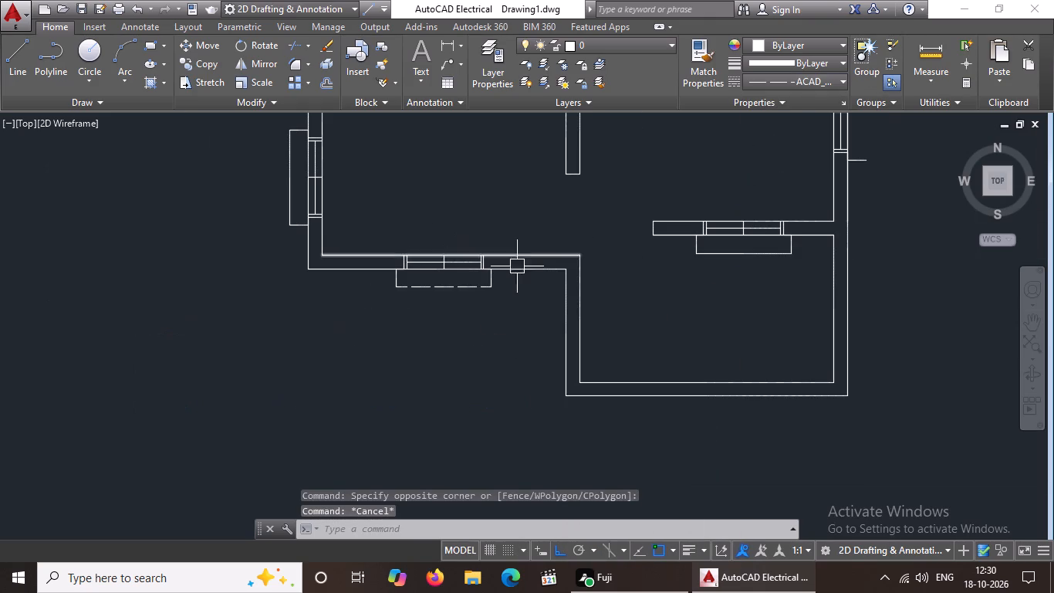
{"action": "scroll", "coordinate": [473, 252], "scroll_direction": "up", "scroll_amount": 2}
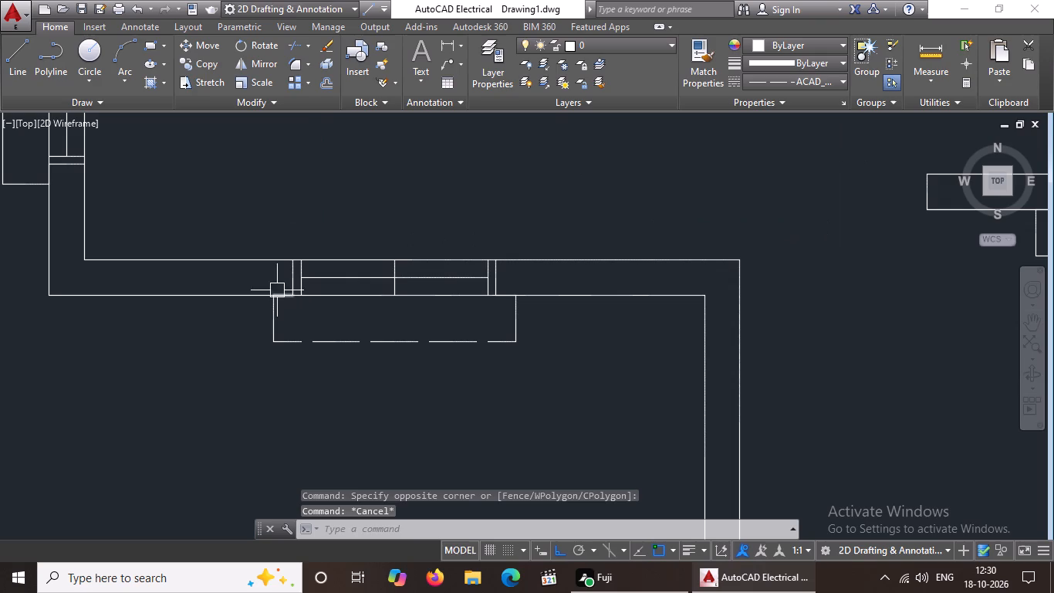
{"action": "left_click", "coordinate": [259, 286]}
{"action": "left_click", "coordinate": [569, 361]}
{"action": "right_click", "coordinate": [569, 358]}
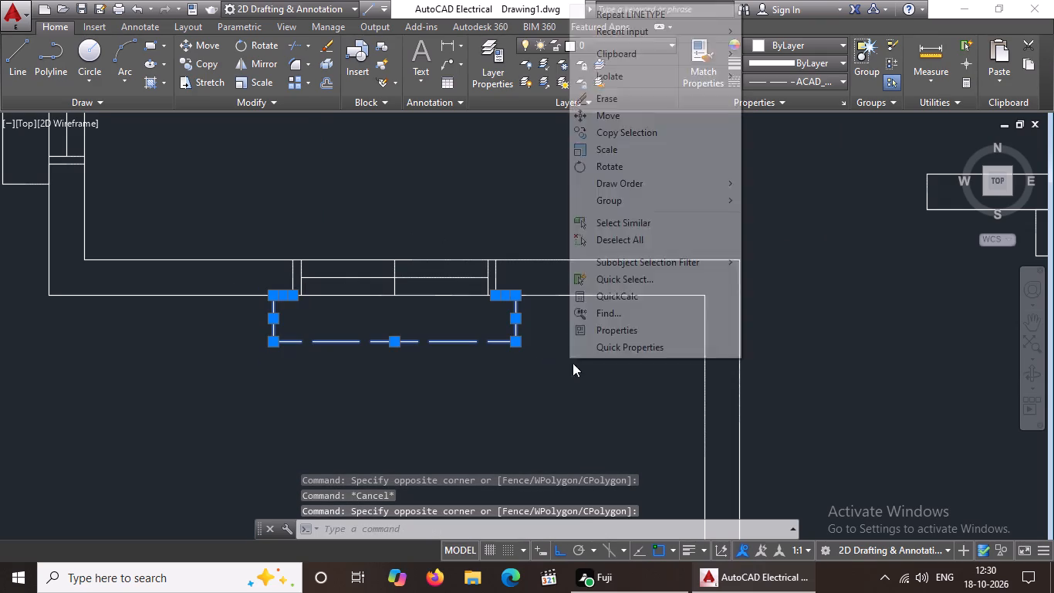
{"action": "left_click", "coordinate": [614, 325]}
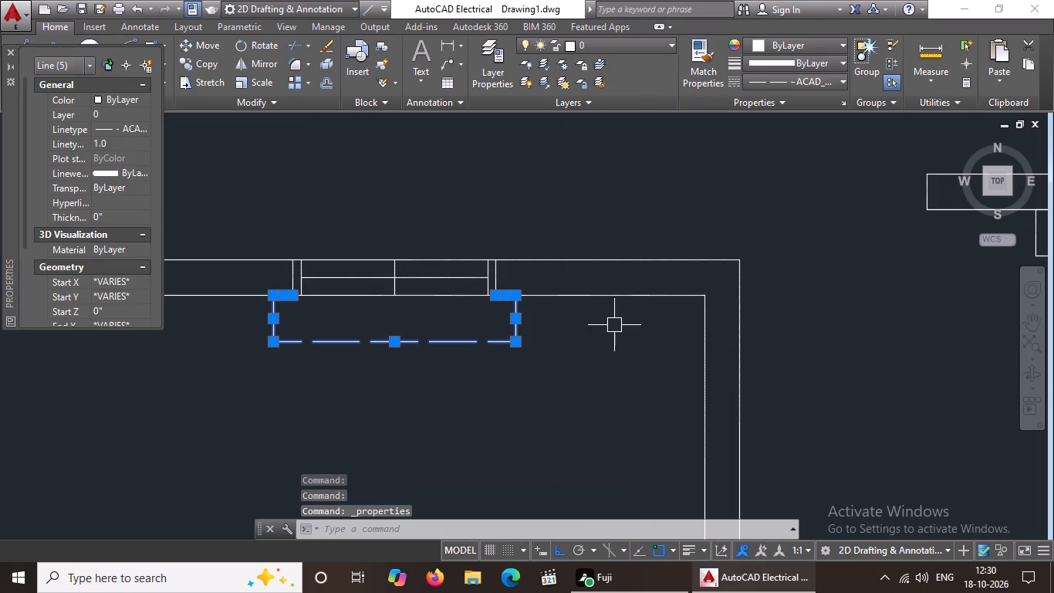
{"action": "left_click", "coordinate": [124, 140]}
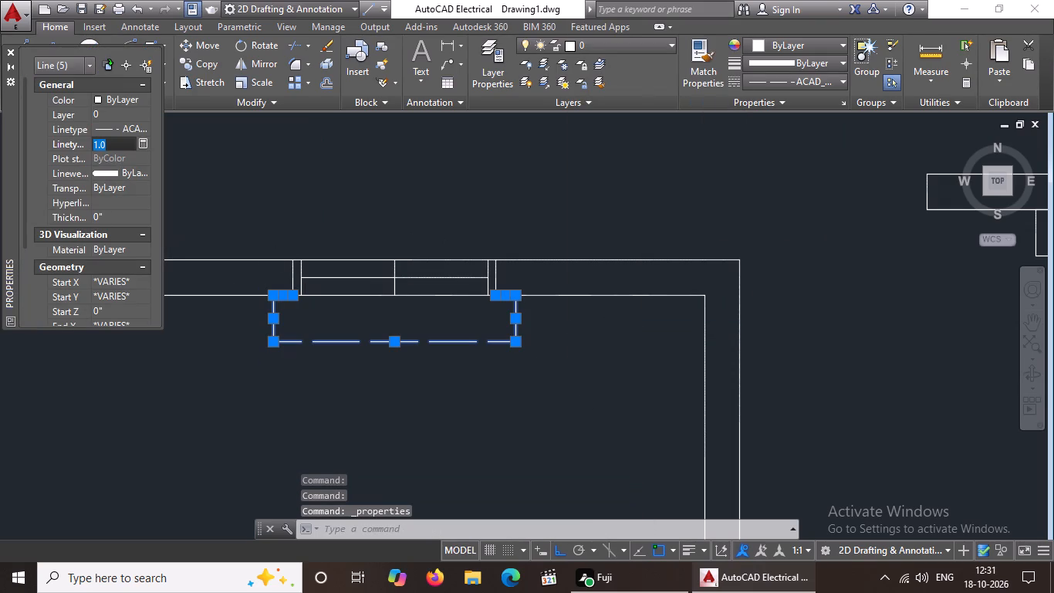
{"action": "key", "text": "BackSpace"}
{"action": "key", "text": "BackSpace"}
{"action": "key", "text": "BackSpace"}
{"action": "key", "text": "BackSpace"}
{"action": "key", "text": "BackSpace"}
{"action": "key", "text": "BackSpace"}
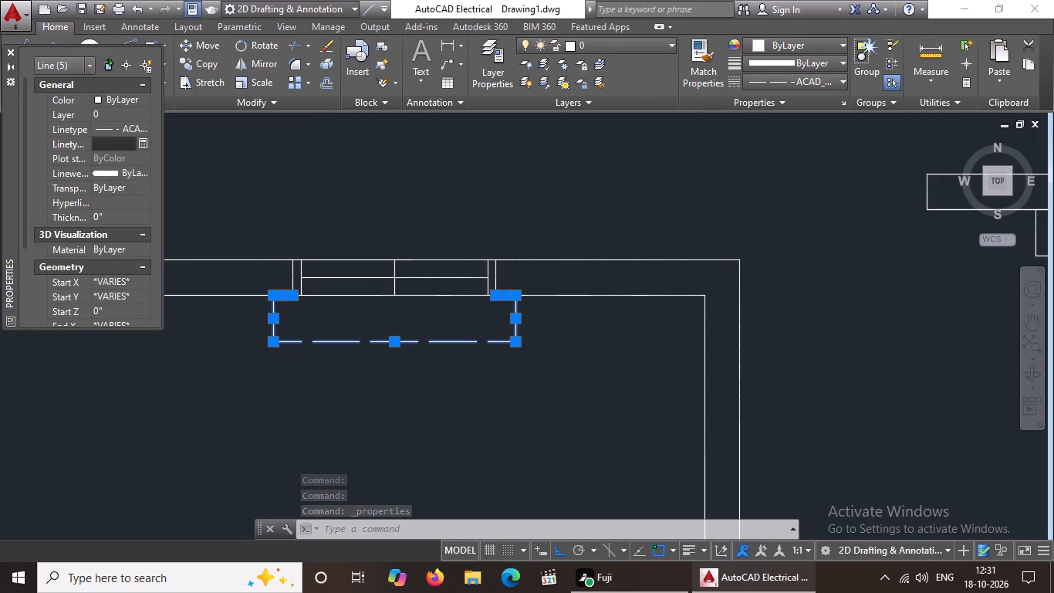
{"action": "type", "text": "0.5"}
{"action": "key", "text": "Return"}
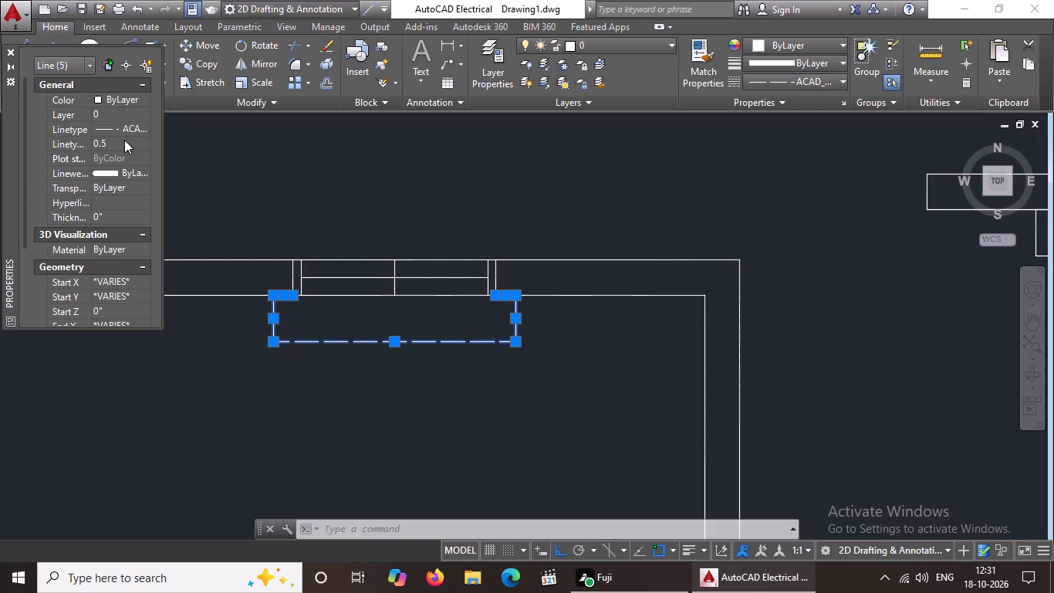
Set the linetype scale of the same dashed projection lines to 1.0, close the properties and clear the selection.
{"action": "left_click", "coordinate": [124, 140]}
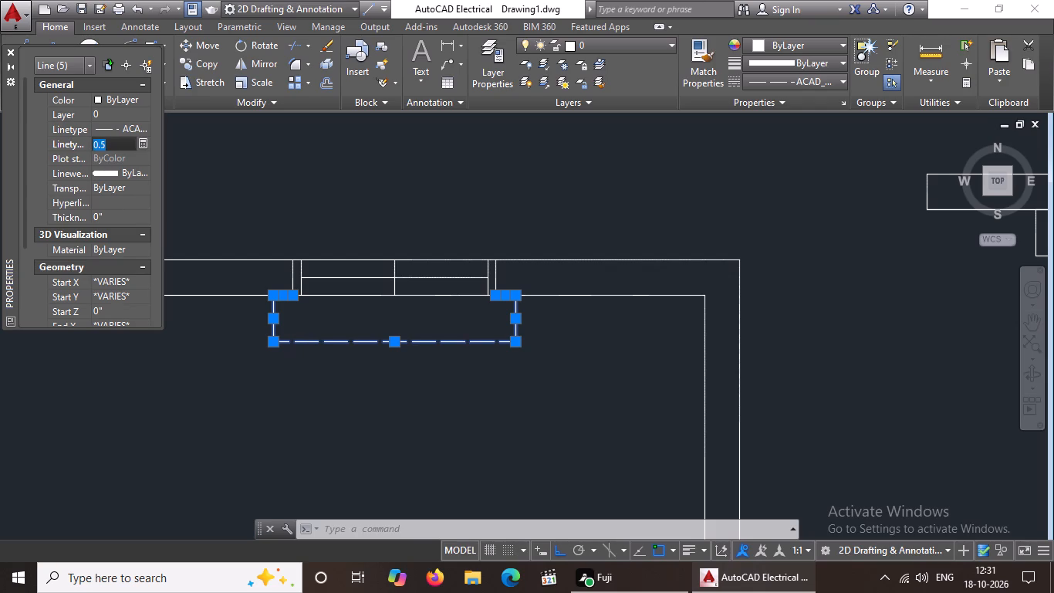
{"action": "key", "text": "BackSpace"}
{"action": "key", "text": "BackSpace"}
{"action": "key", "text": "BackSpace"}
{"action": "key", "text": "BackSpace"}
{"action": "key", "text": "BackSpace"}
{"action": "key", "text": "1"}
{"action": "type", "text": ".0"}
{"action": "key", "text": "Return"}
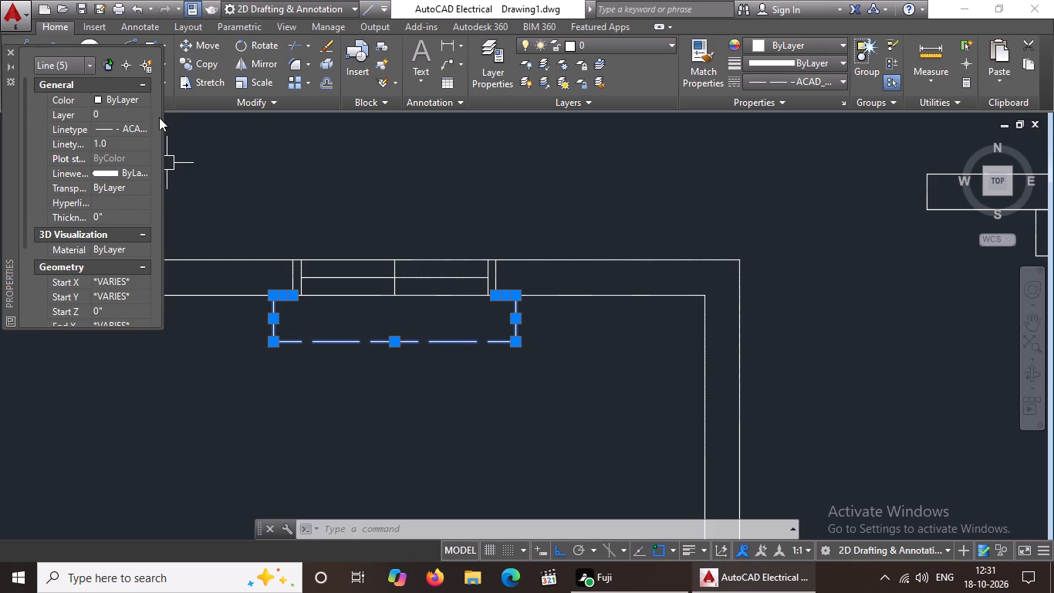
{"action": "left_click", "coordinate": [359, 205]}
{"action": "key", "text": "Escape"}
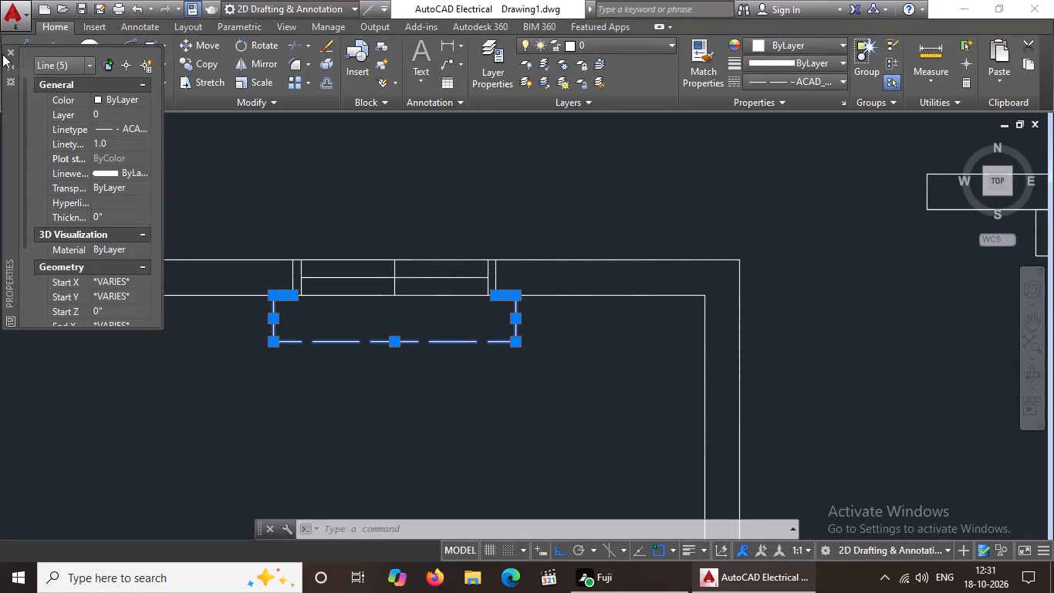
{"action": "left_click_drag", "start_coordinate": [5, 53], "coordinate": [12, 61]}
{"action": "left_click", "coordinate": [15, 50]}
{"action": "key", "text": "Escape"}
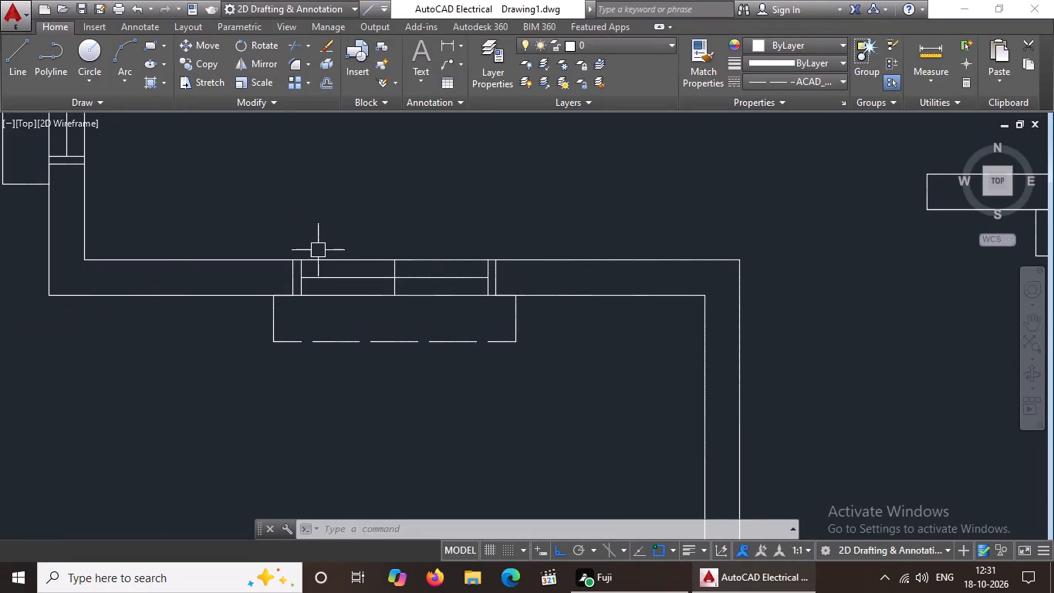
Apply the ACAD_ISO02W100 linetype to the projection lines below the window in the bottom-right room's upper wall.
{"action": "scroll", "coordinate": [318, 250], "scroll_direction": "down", "scroll_amount": 1}
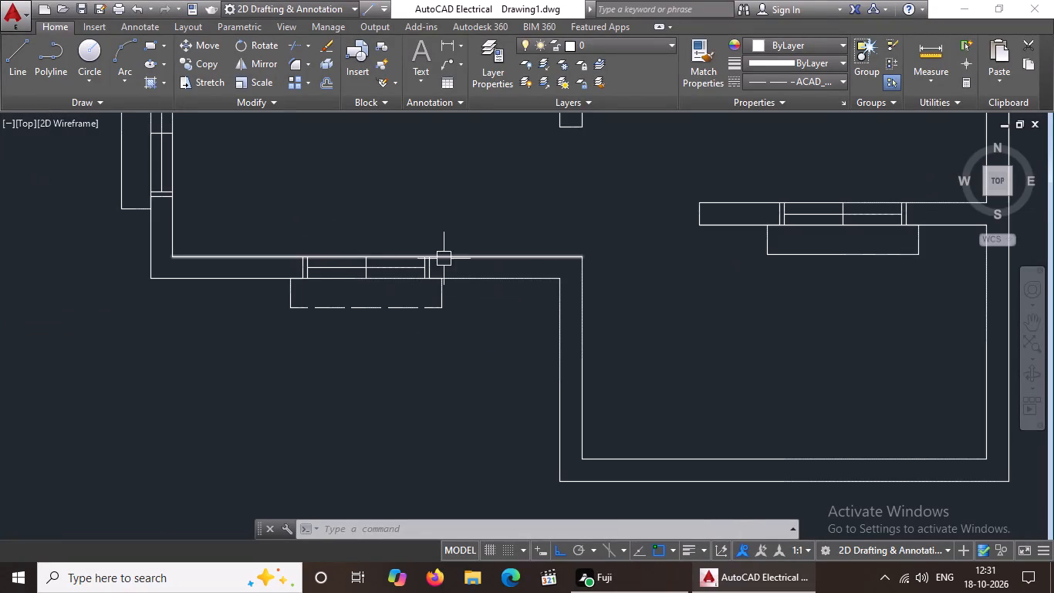
{"action": "scroll", "coordinate": [701, 317], "scroll_direction": "down", "scroll_amount": 1}
{"action": "middle_click_drag", "start_coordinate": [725, 317], "coordinate": [527, 313]}
{"action": "scroll", "coordinate": [589, 270], "scroll_direction": "up", "scroll_amount": 2}
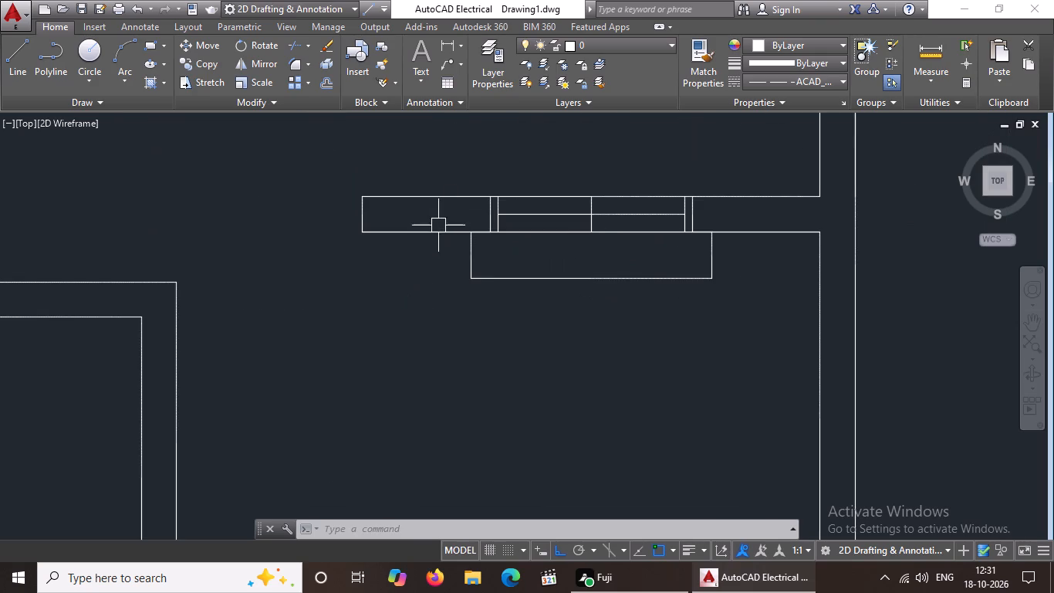
{"action": "scroll", "coordinate": [462, 225], "scroll_direction": "up", "scroll_amount": 2}
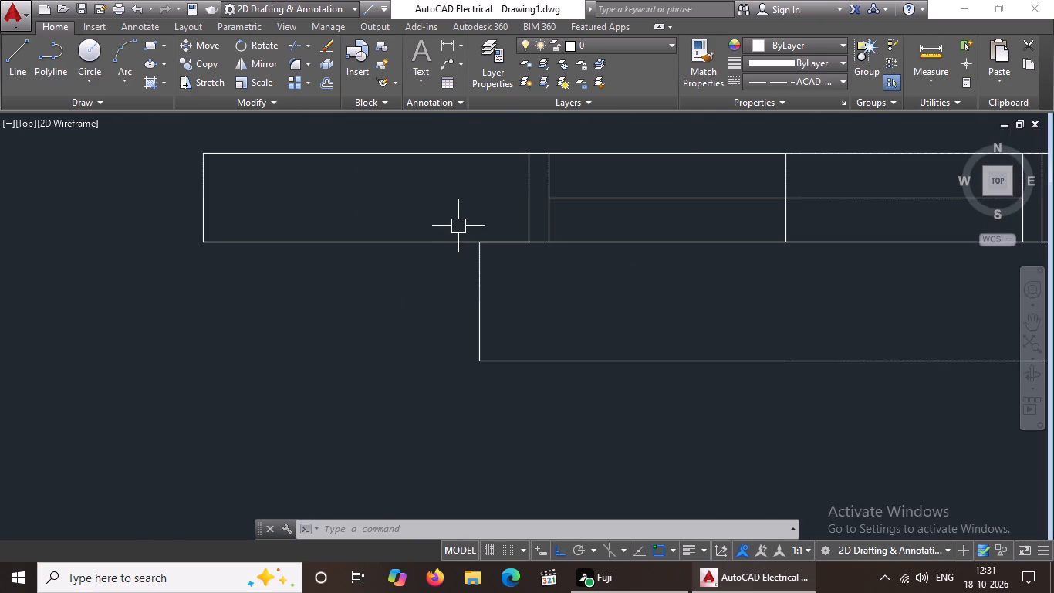
{"action": "left_click", "coordinate": [458, 225]}
{"action": "scroll", "coordinate": [569, 280], "scroll_direction": "down", "scroll_amount": 4}
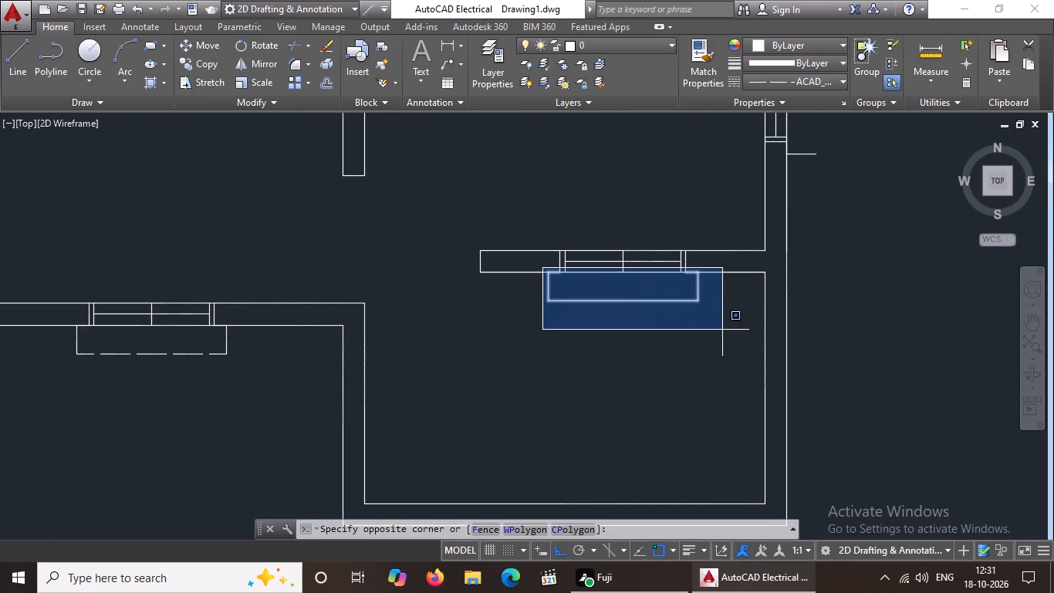
{"action": "left_click", "coordinate": [725, 330]}
{"action": "left_click", "coordinate": [835, 80]}
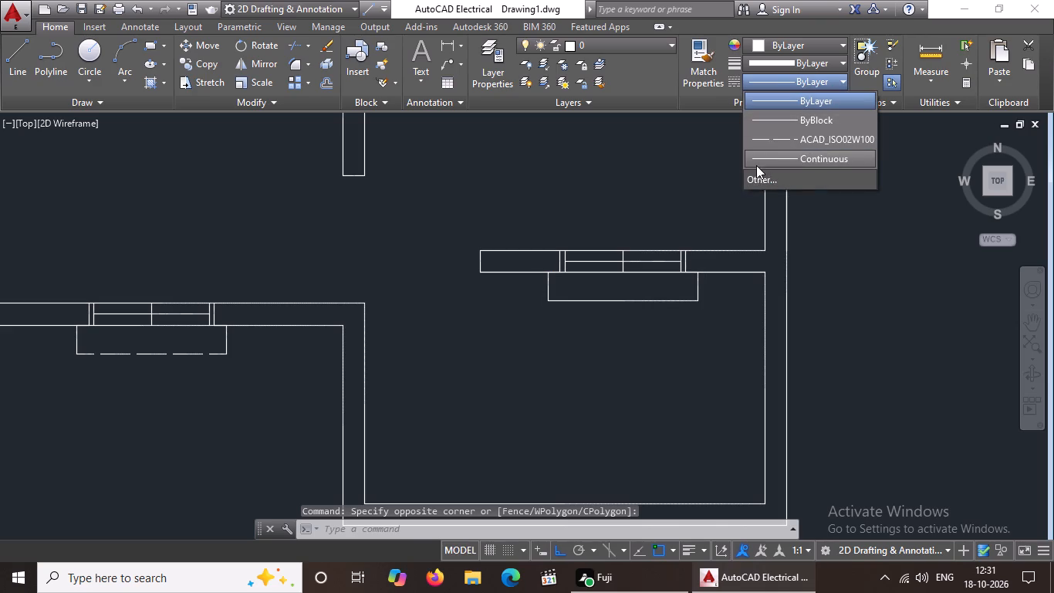
{"action": "left_click", "coordinate": [779, 141]}
{"action": "key", "text": "Escape"}
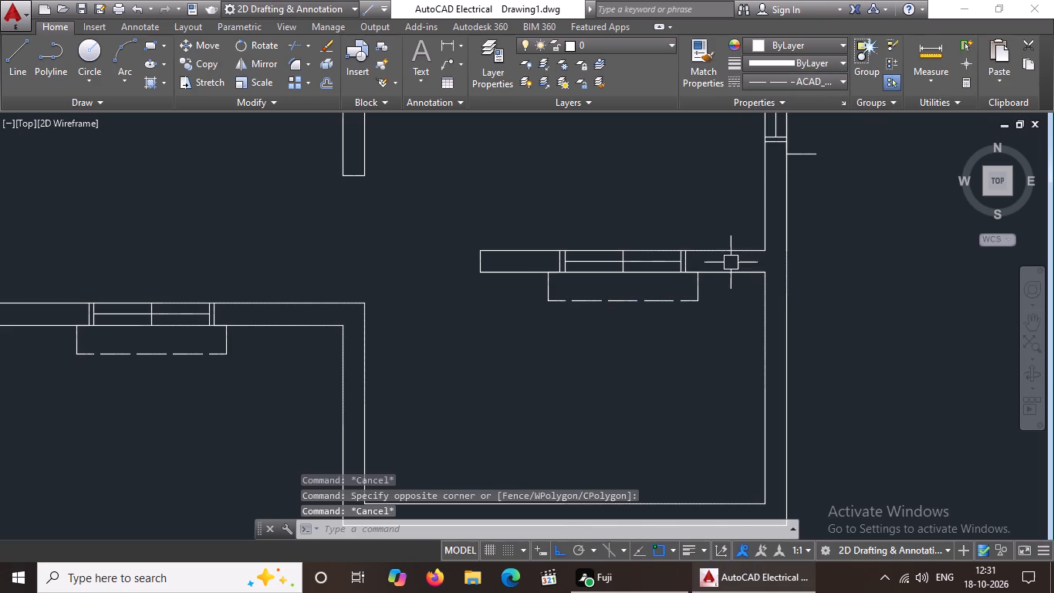
Apply the ACAD_ISO02W100 linetype to the projection lines outside the lower-left room's left wall window.
{"action": "scroll", "coordinate": [701, 253], "scroll_direction": "down", "scroll_amount": 1}
{"action": "middle_click_drag", "start_coordinate": [693, 200], "coordinate": [671, 253]}
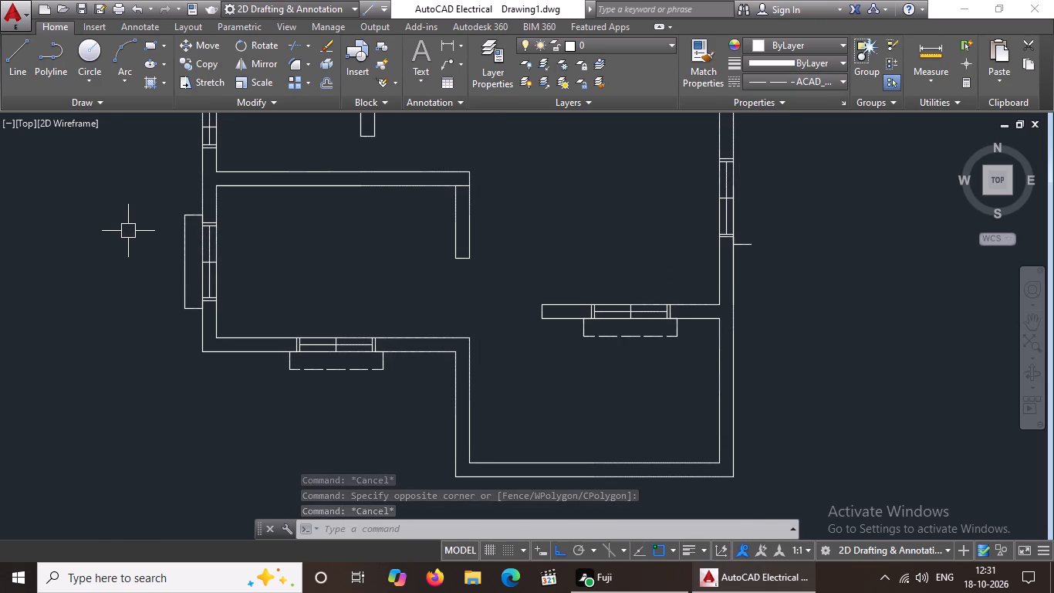
{"action": "scroll", "coordinate": [178, 239], "scroll_direction": "up", "scroll_amount": 2}
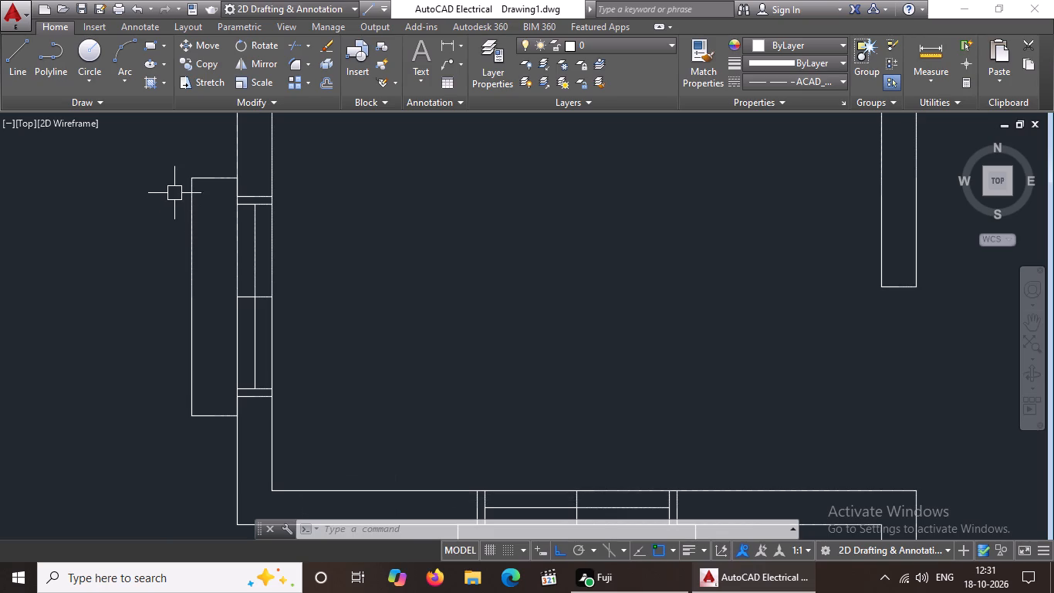
{"action": "left_click", "coordinate": [172, 156]}
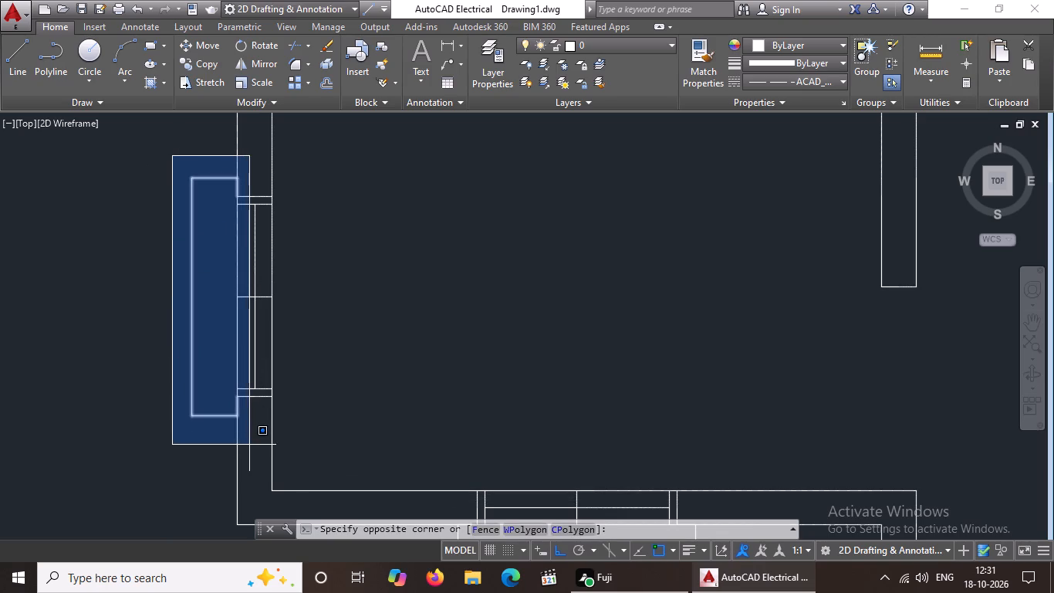
{"action": "left_click", "coordinate": [249, 446]}
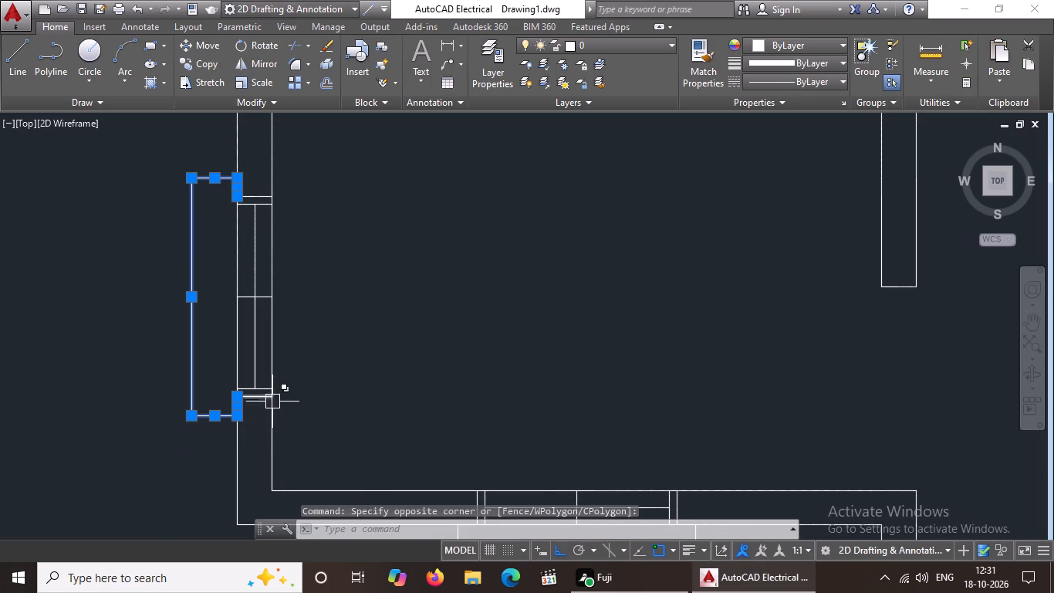
{"action": "scroll", "coordinate": [440, 363], "scroll_direction": "down", "scroll_amount": 1}
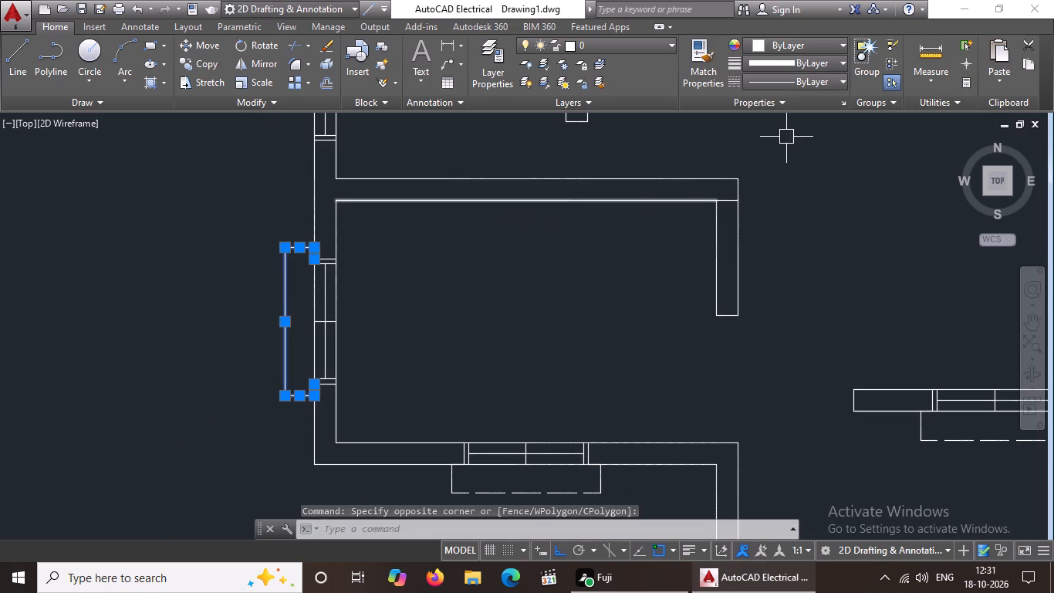
{"action": "left_click", "coordinate": [789, 83]}
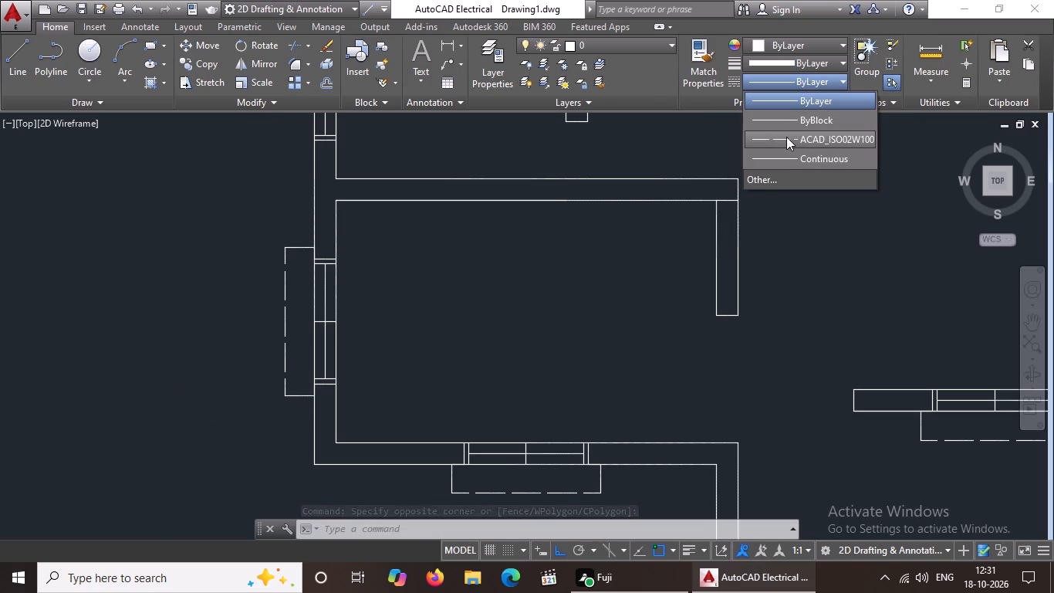
{"action": "left_click", "coordinate": [786, 137]}
{"action": "key", "text": "Escape"}
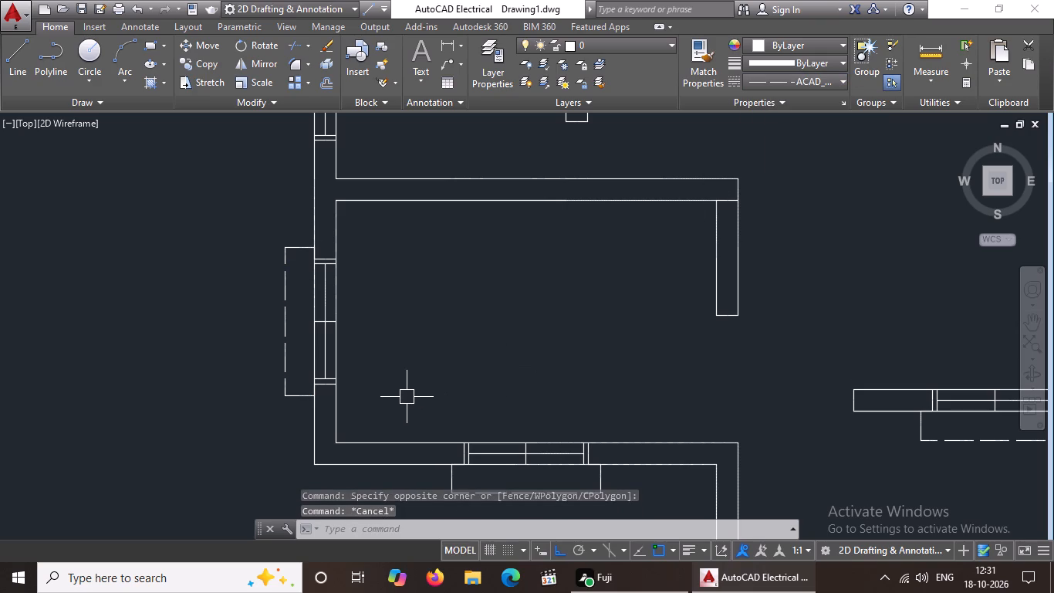
{"action": "scroll", "coordinate": [312, 357], "scroll_direction": "up", "scroll_amount": 2}
{"action": "key", "text": "Escape"}
{"action": "scroll", "coordinate": [392, 357], "scroll_direction": "down", "scroll_amount": 2}
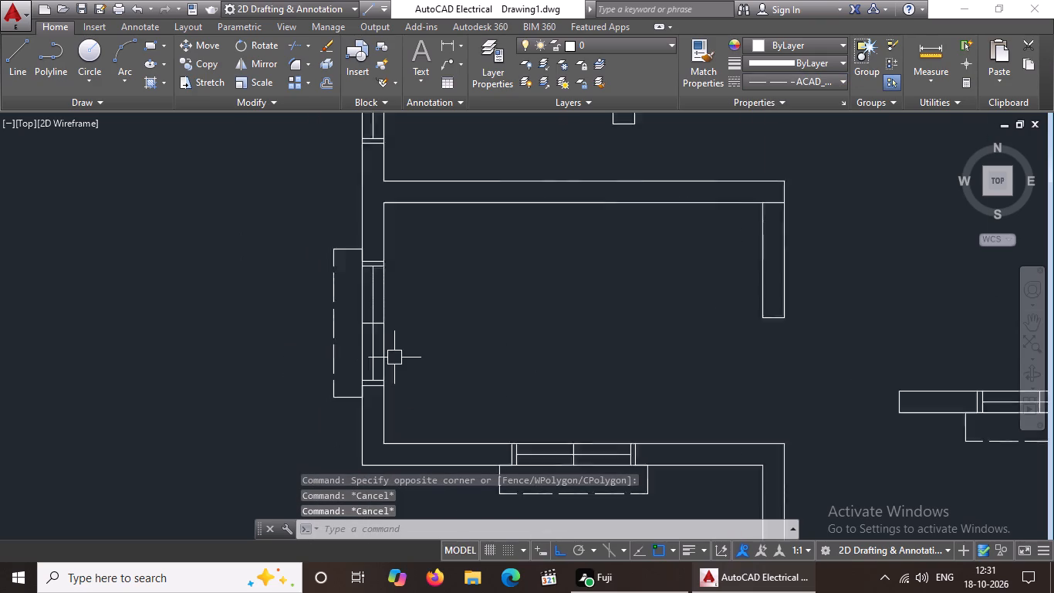
Draw a 5" line up the outer wall face from the top frame corner of the large room's right wall window.
{"action": "scroll", "coordinate": [394, 357], "scroll_direction": "down", "scroll_amount": 2}
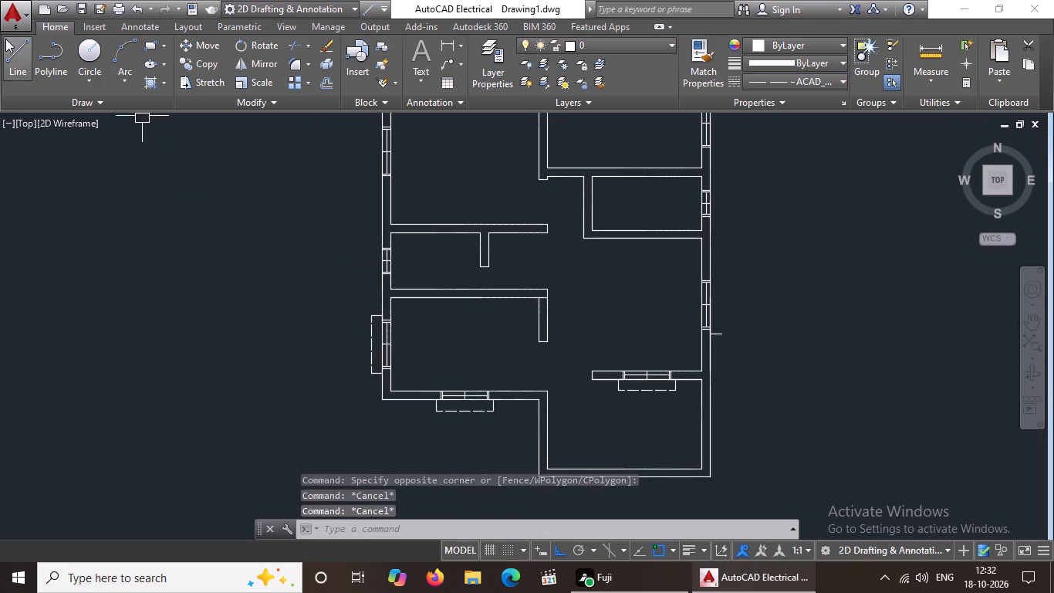
{"action": "left_click", "coordinate": [13, 56]}
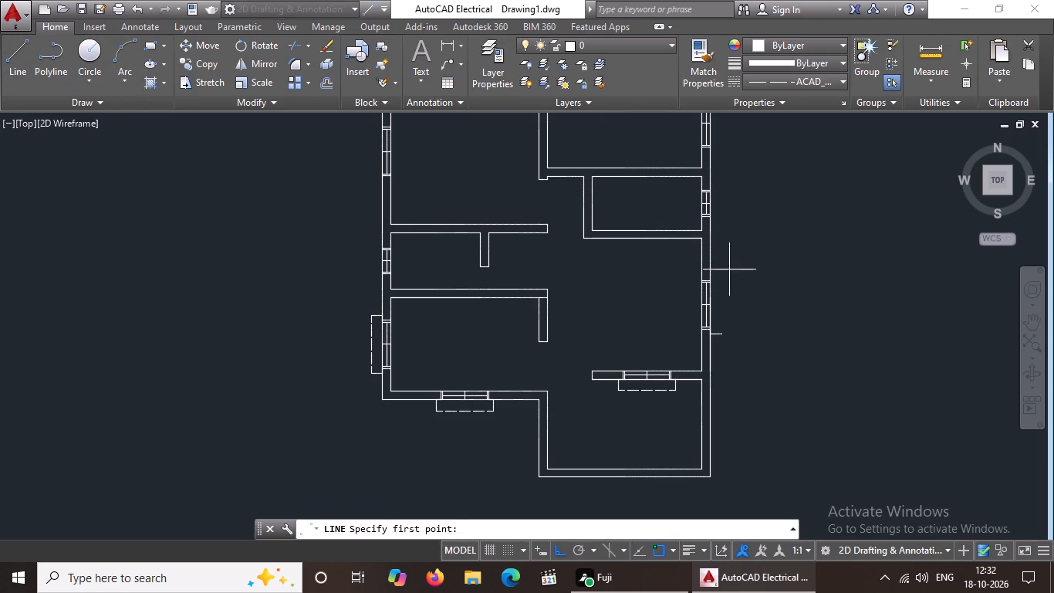
{"action": "middle_click_drag", "start_coordinate": [730, 269], "coordinate": [640, 310]}
{"action": "scroll", "coordinate": [623, 324], "scroll_direction": "up", "scroll_amount": 2}
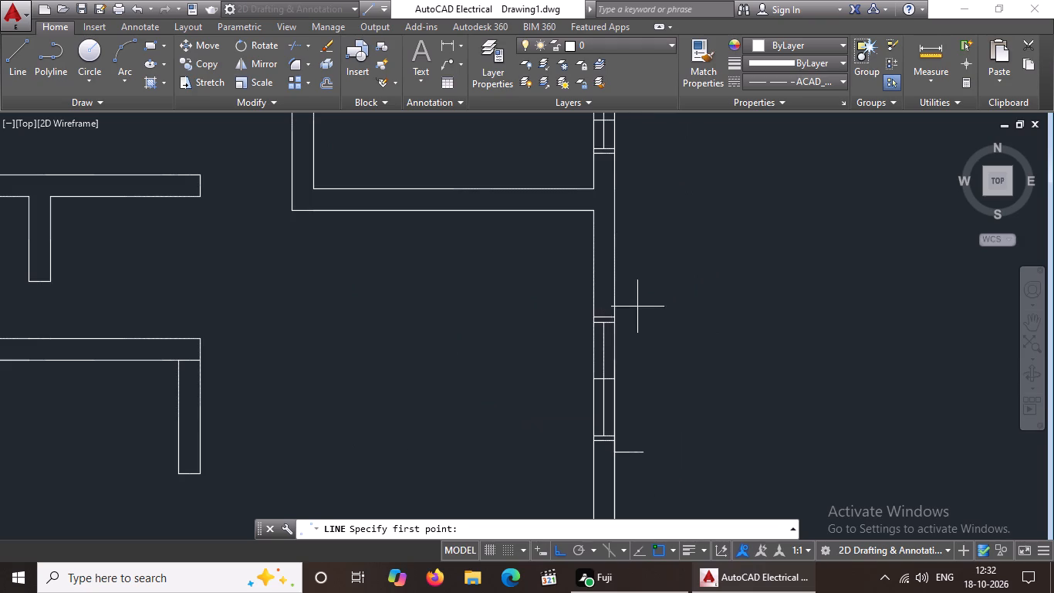
{"action": "left_click", "coordinate": [614, 317]}
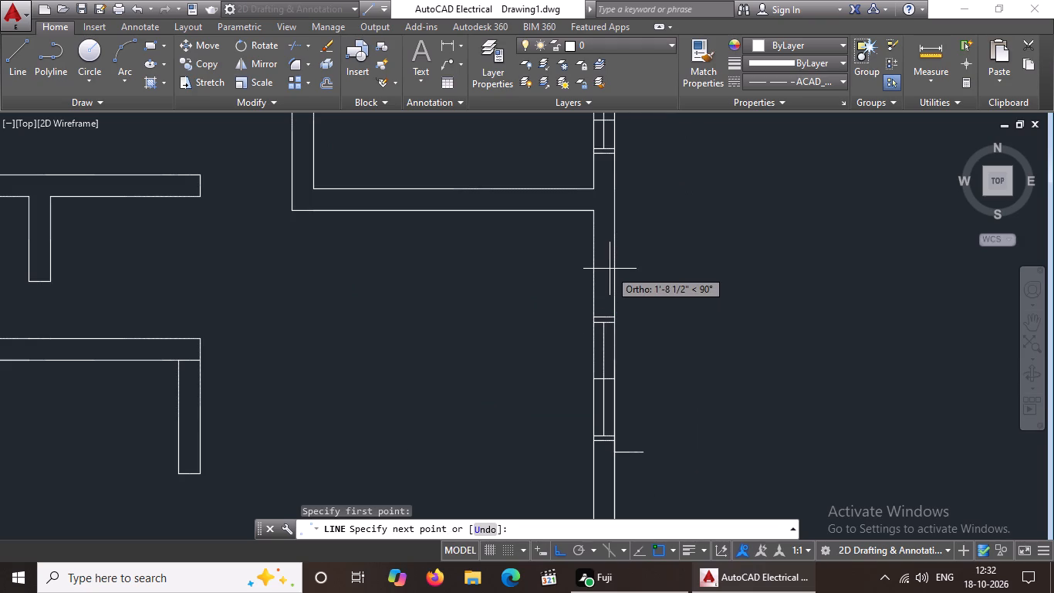
{"action": "key", "text": "5"}
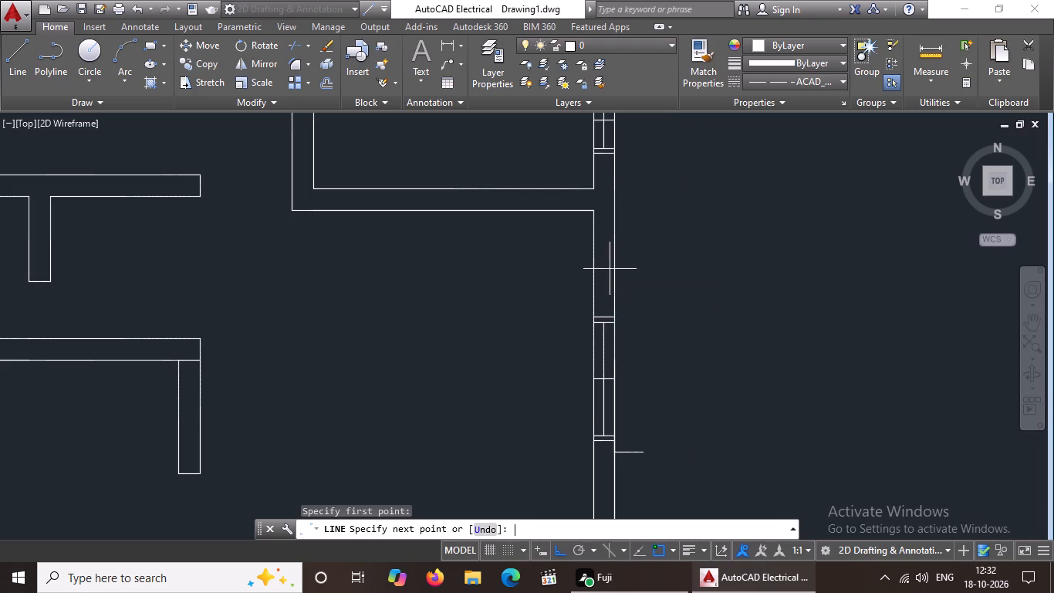
{"action": "key", "text": "shift+quotedbl"}
{"action": "key", "text": "Return"}
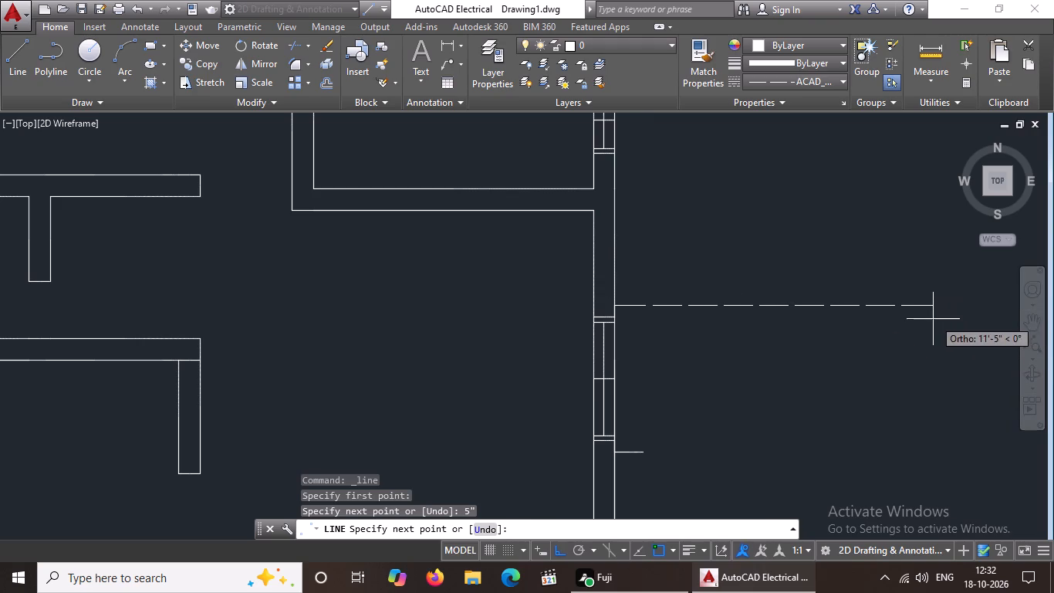
{"action": "key", "text": "Escape"}
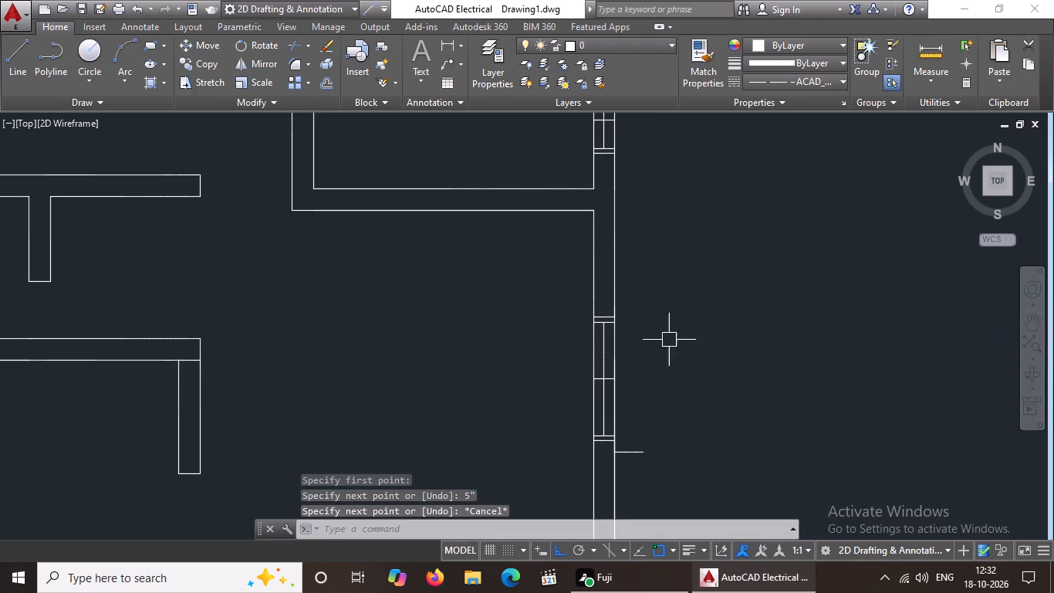
Set the current linetype to Continuous and draw that window's projection outline 1' outward from the 5" line's end, down to the existing lower projection line.
{"action": "left_click", "coordinate": [799, 76]}
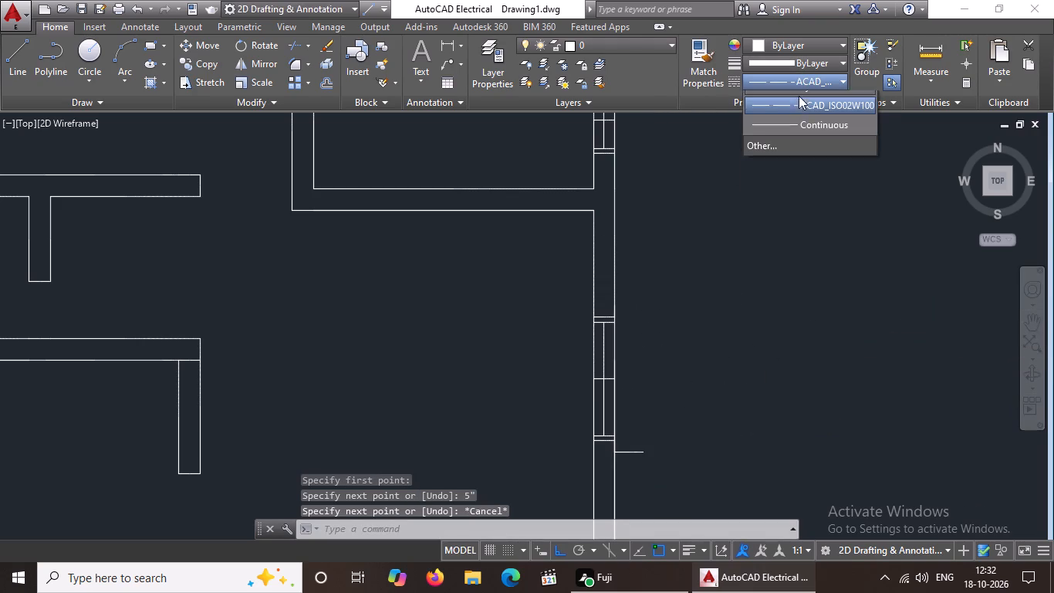
{"action": "left_click", "coordinate": [797, 159]}
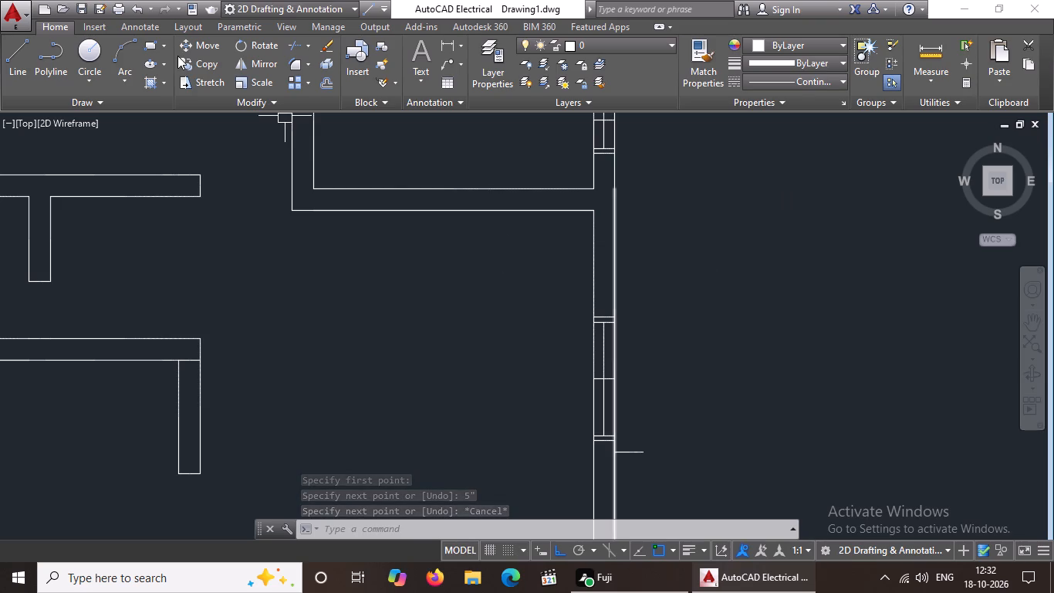
{"action": "left_click", "coordinate": [14, 60]}
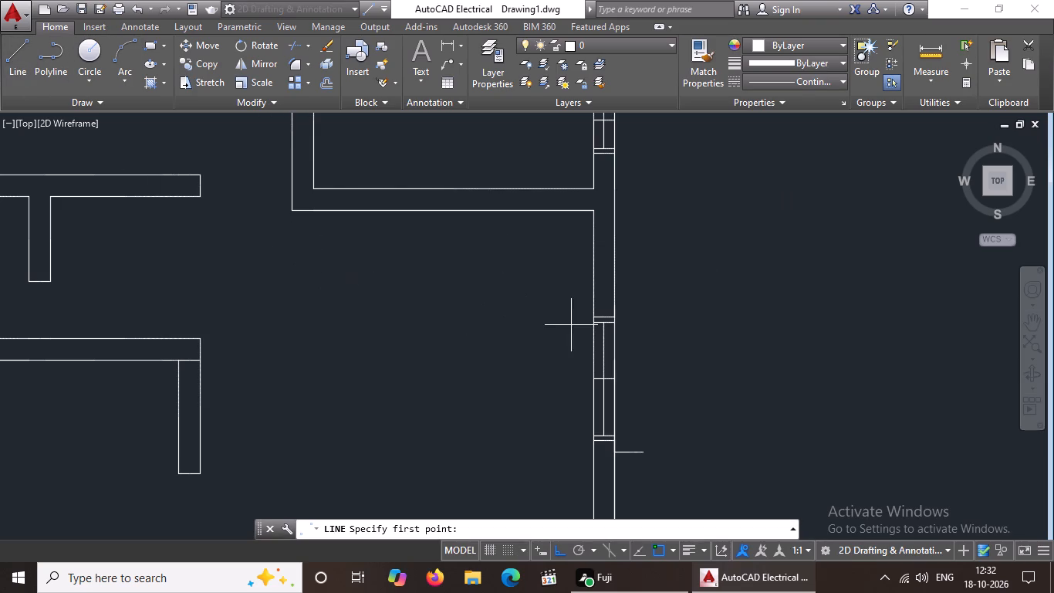
{"action": "left_click", "coordinate": [615, 305]}
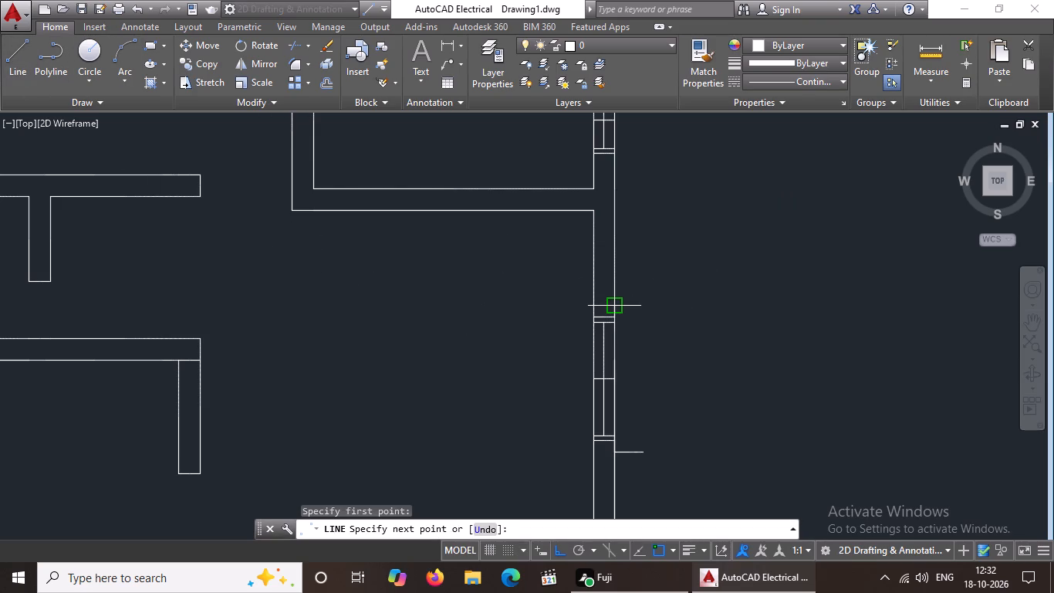
{"action": "type", "text": "1'"}
{"action": "key", "text": "Return"}
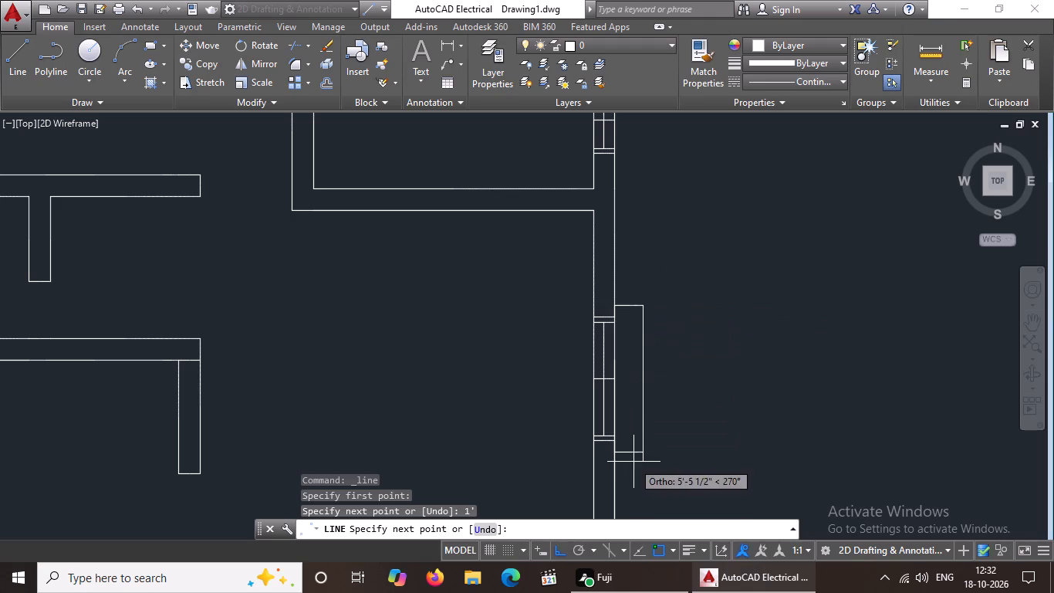
{"action": "left_click", "coordinate": [648, 451]}
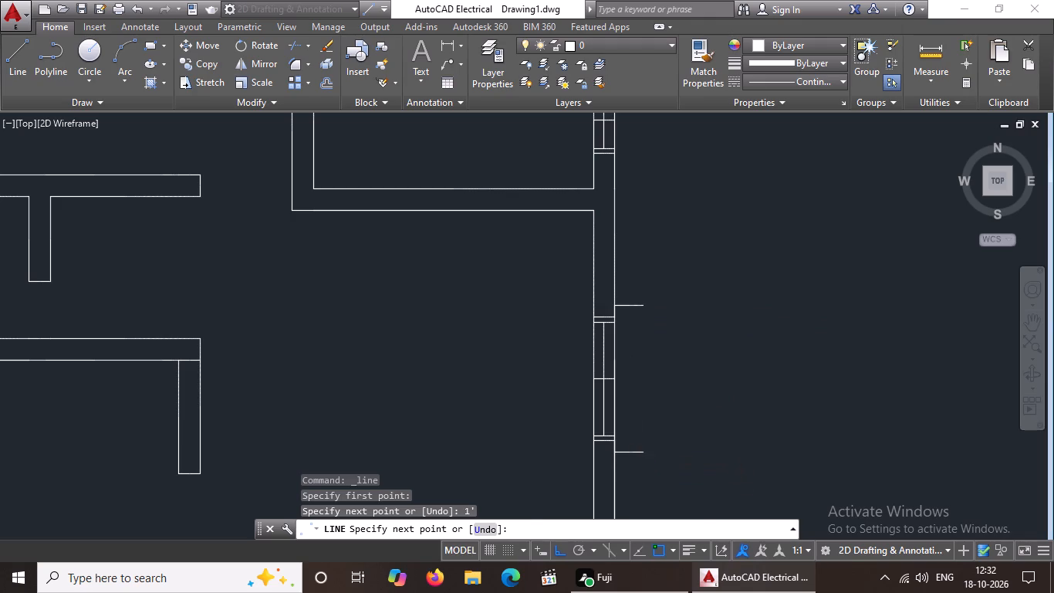
{"action": "key", "text": "Escape"}
Apply the ACAD_ISO02W100 linetype to the projection lines outside the large room's right wall window.
{"action": "scroll", "coordinate": [714, 447], "scroll_direction": "down", "scroll_amount": 2}
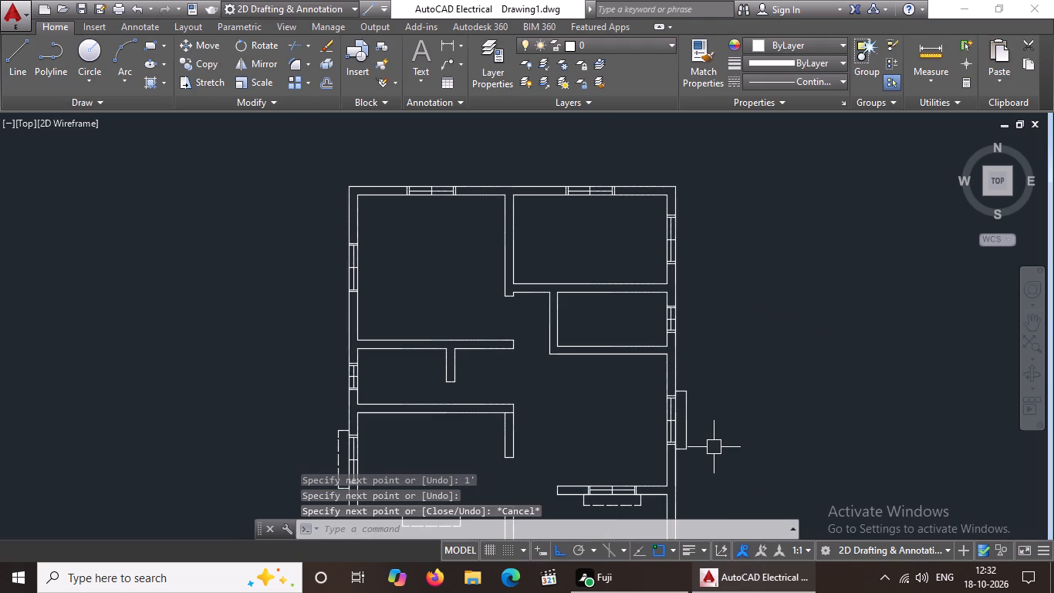
{"action": "scroll", "coordinate": [697, 402], "scroll_direction": "down", "scroll_amount": 1}
{"action": "middle_click_drag", "start_coordinate": [698, 401], "coordinate": [706, 272]}
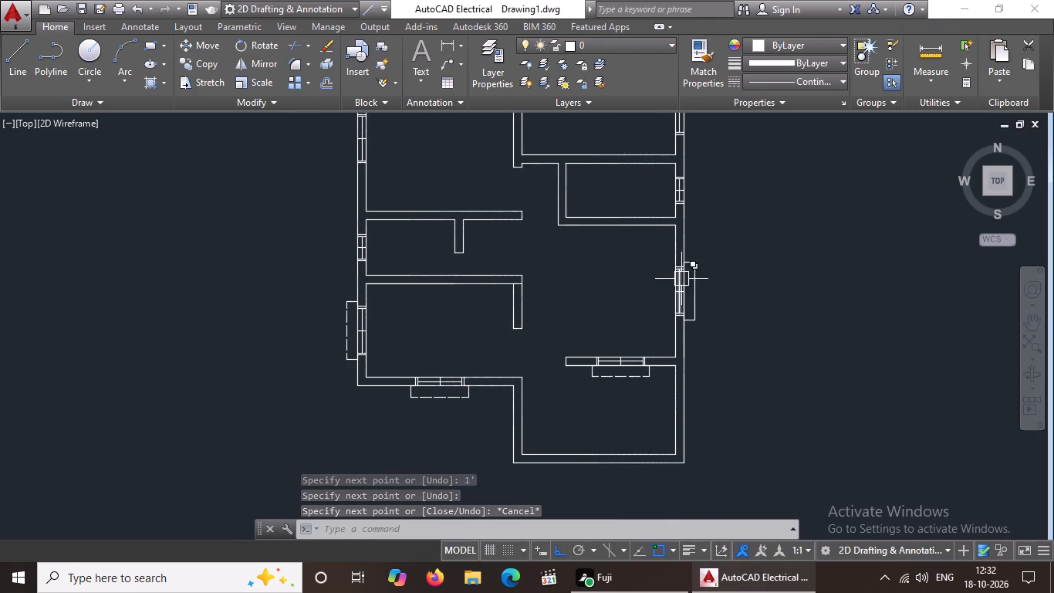
{"action": "scroll", "coordinate": [698, 284], "scroll_direction": "up", "scroll_amount": 3}
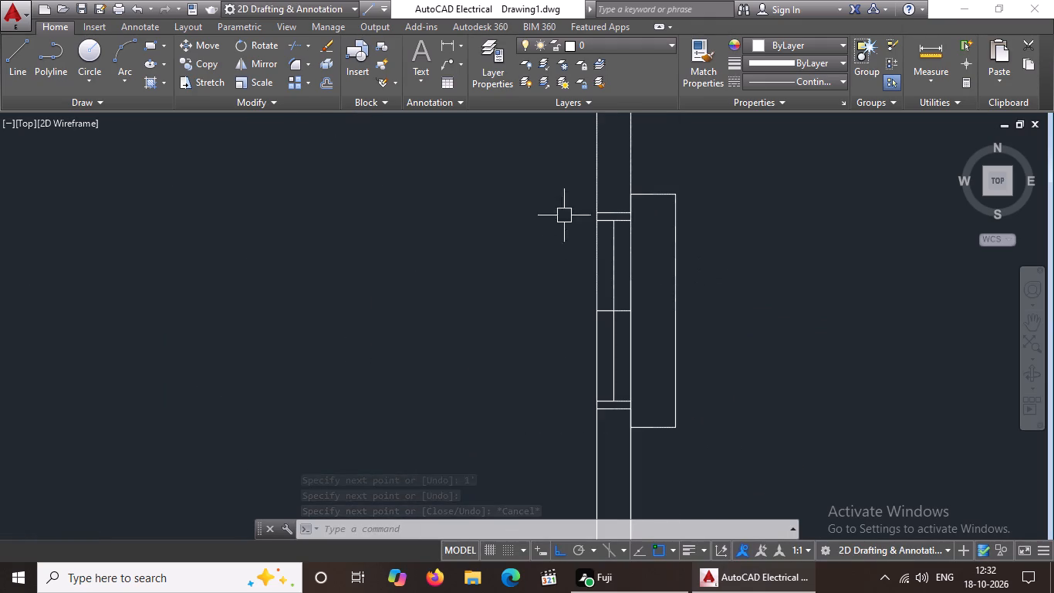
{"action": "left_click", "coordinate": [620, 189]}
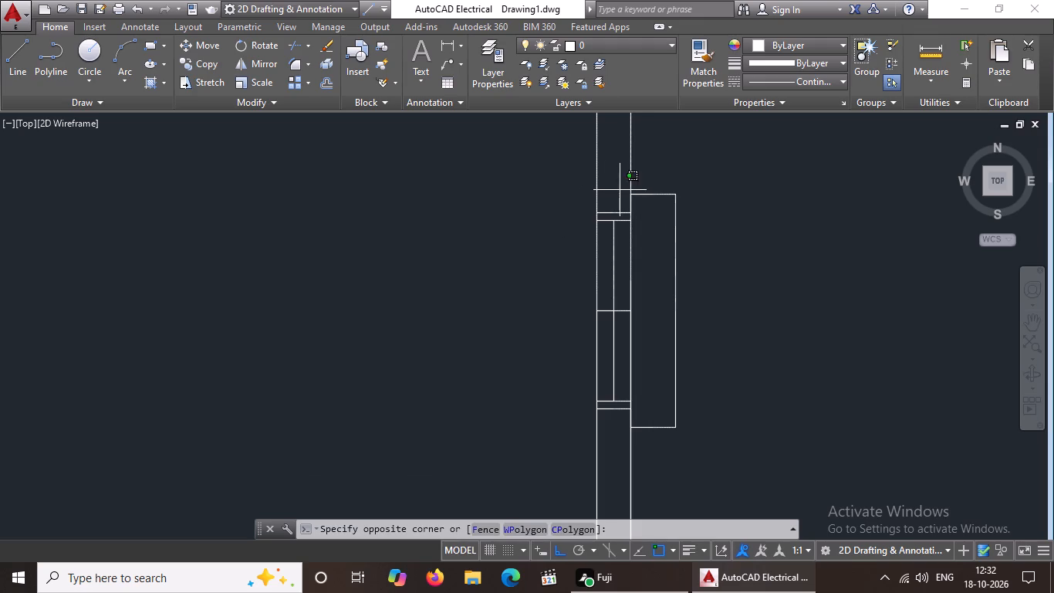
{"action": "left_click", "coordinate": [764, 442]}
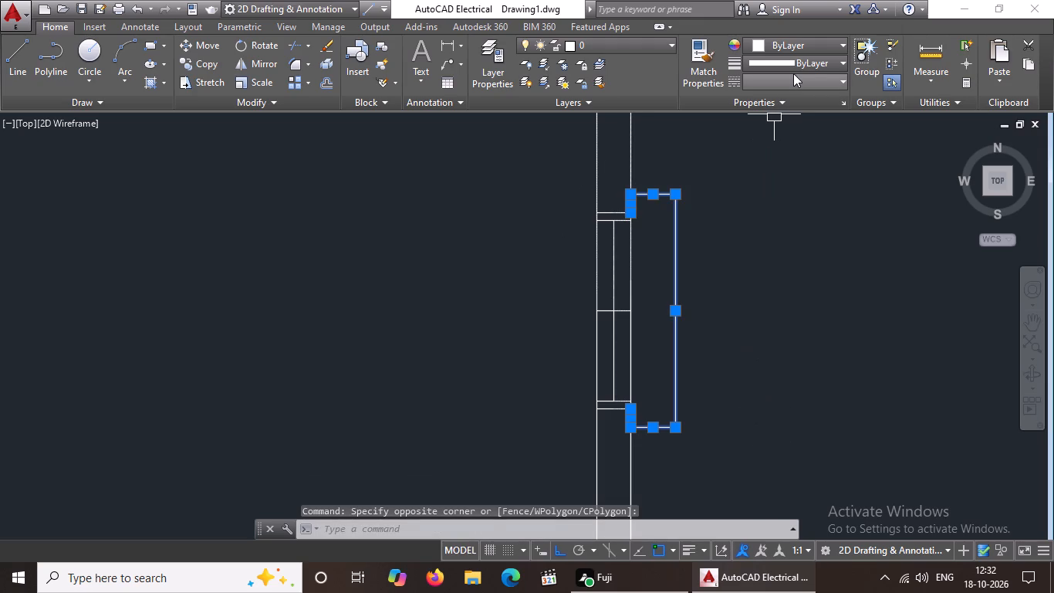
{"action": "left_click", "coordinate": [812, 80]}
{"action": "left_click_drag", "start_coordinate": [786, 136], "coordinate": [786, 143]}
{"action": "key", "text": "Escape"}
{"action": "scroll", "coordinate": [704, 331], "scroll_direction": "down", "scroll_amount": 1}
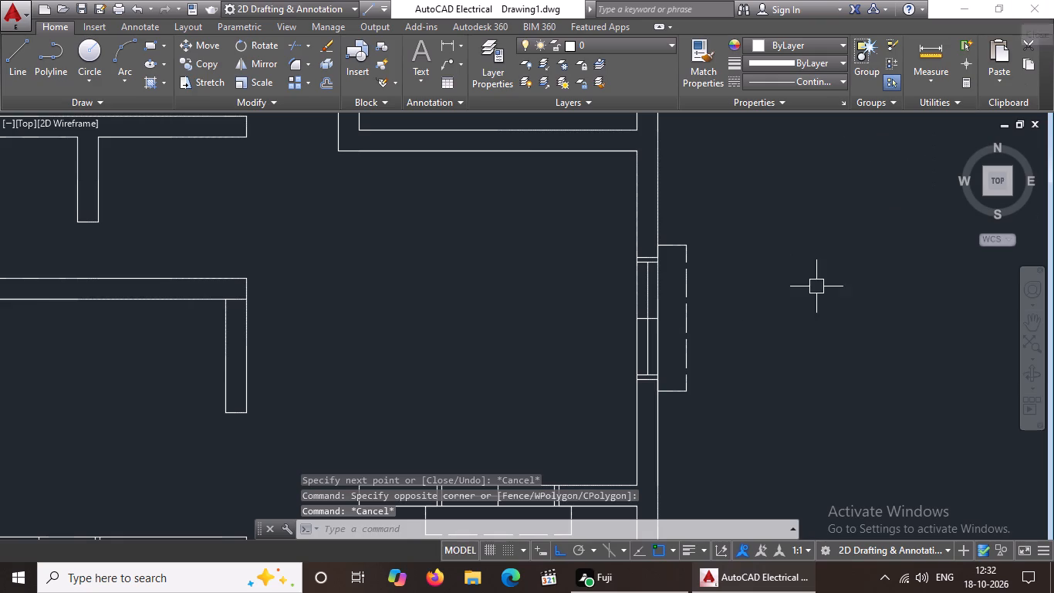
{"action": "scroll", "coordinate": [735, 249], "scroll_direction": "down", "scroll_amount": 2}
{"action": "middle_click_drag", "start_coordinate": [728, 205], "coordinate": [720, 302]}
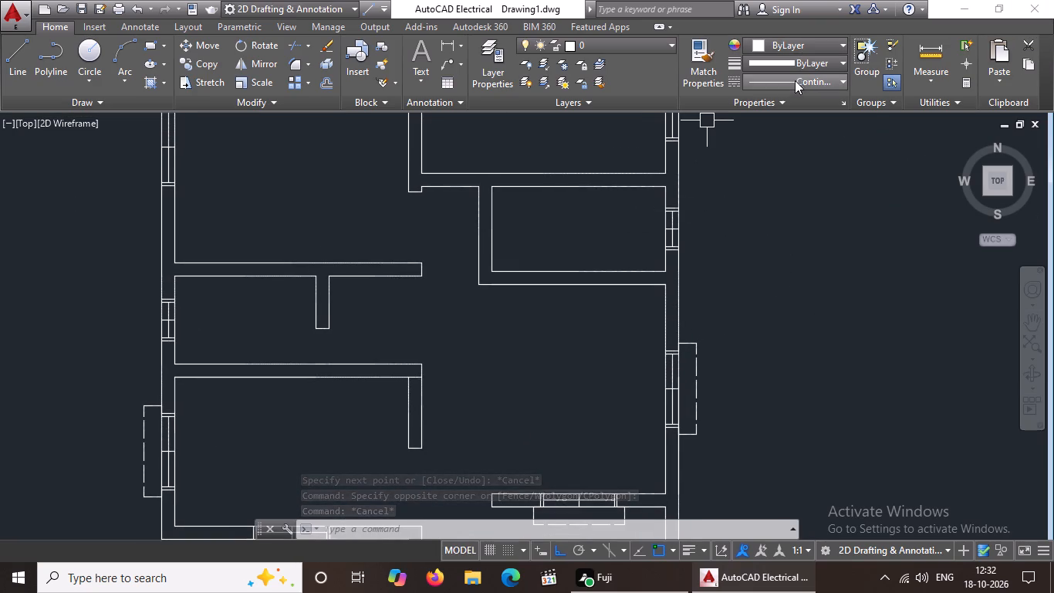
With the Continuous linetype current, draw a line 5" up the outer wall face from the small right-hand room's window top frame corner, then 1' outward.
{"action": "left_click", "coordinate": [794, 83]}
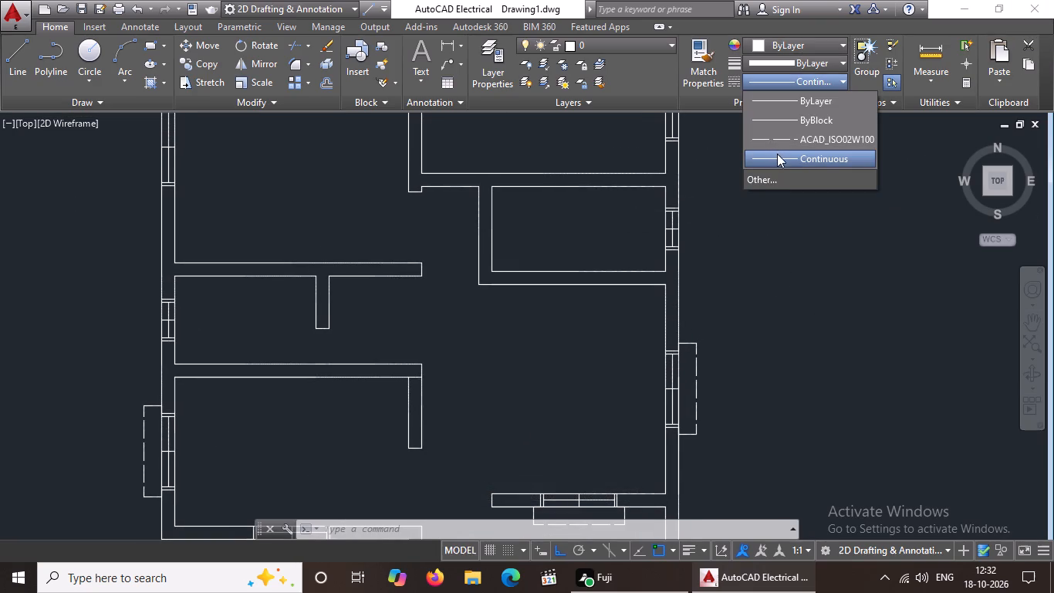
{"action": "left_click", "coordinate": [777, 154]}
{"action": "left_click", "coordinate": [20, 66]}
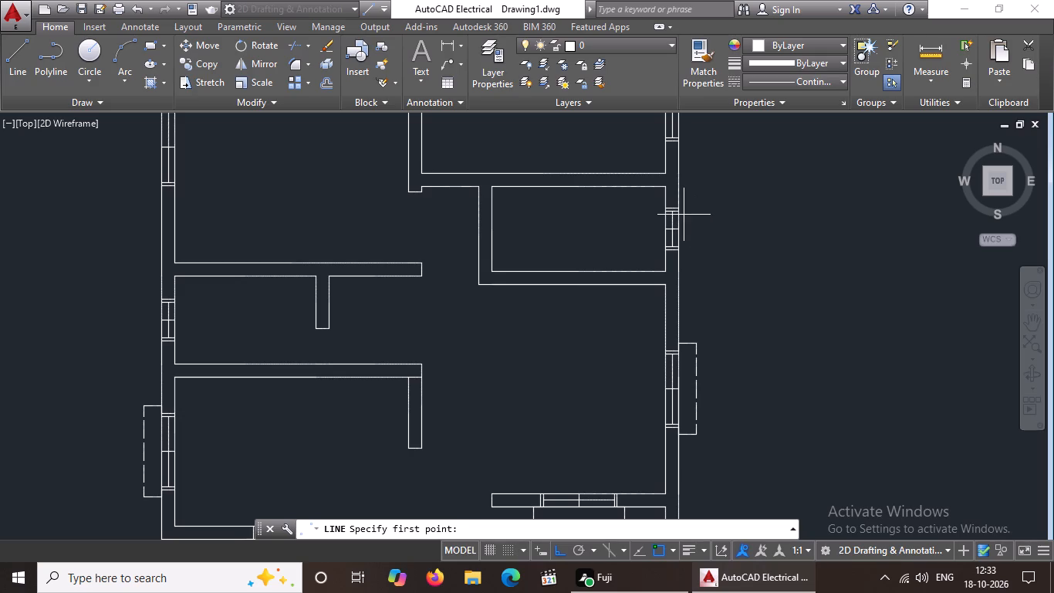
{"action": "scroll", "coordinate": [674, 219], "scroll_direction": "up", "scroll_amount": 2}
{"action": "left_click", "coordinate": [681, 185]}
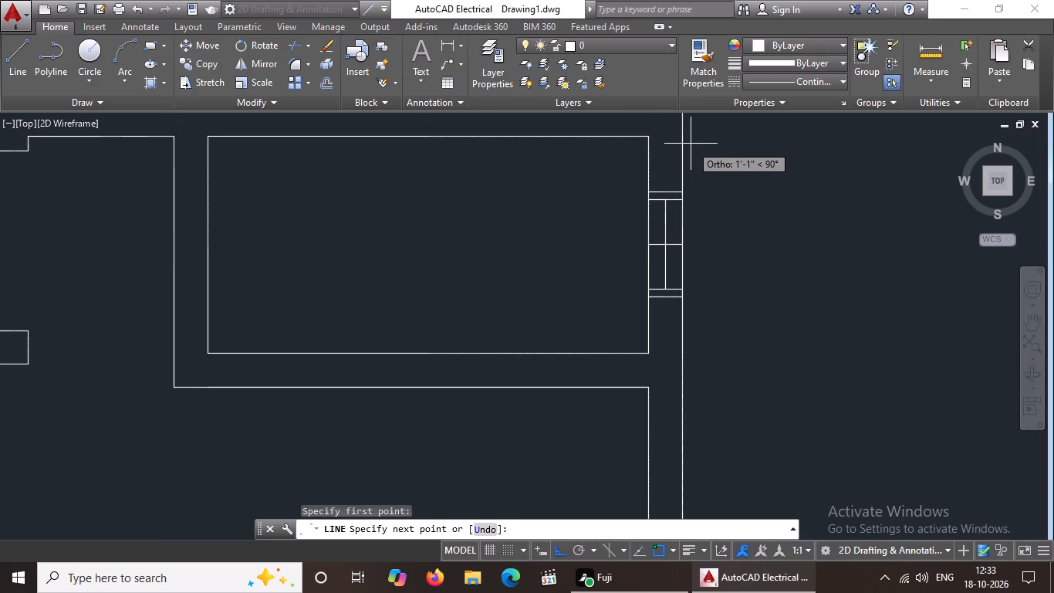
{"action": "key", "text": "5"}
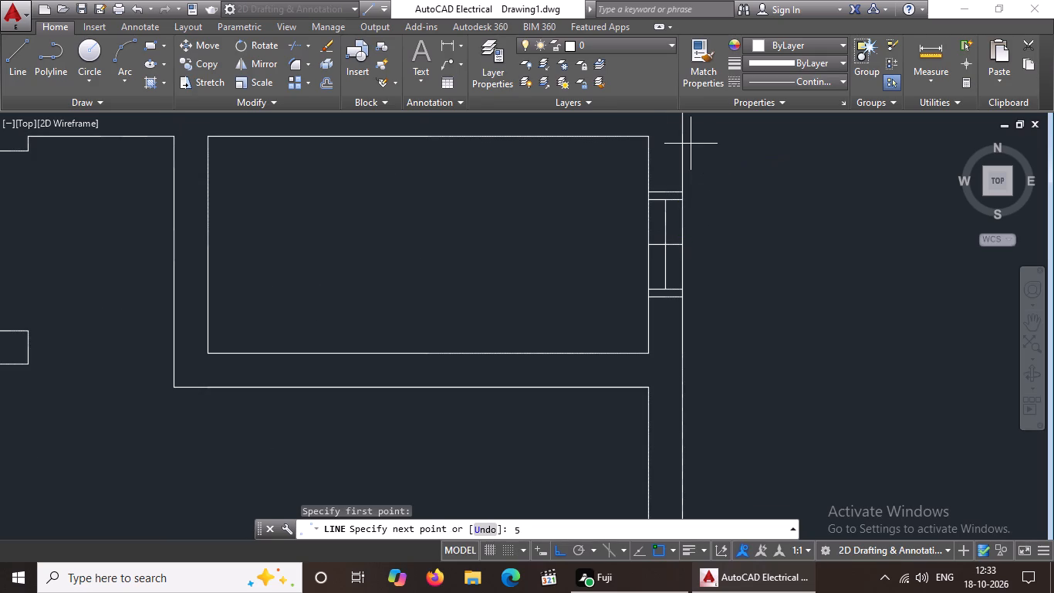
{"action": "key", "text": "shift+quotedbl"}
{"action": "key", "text": "Return"}
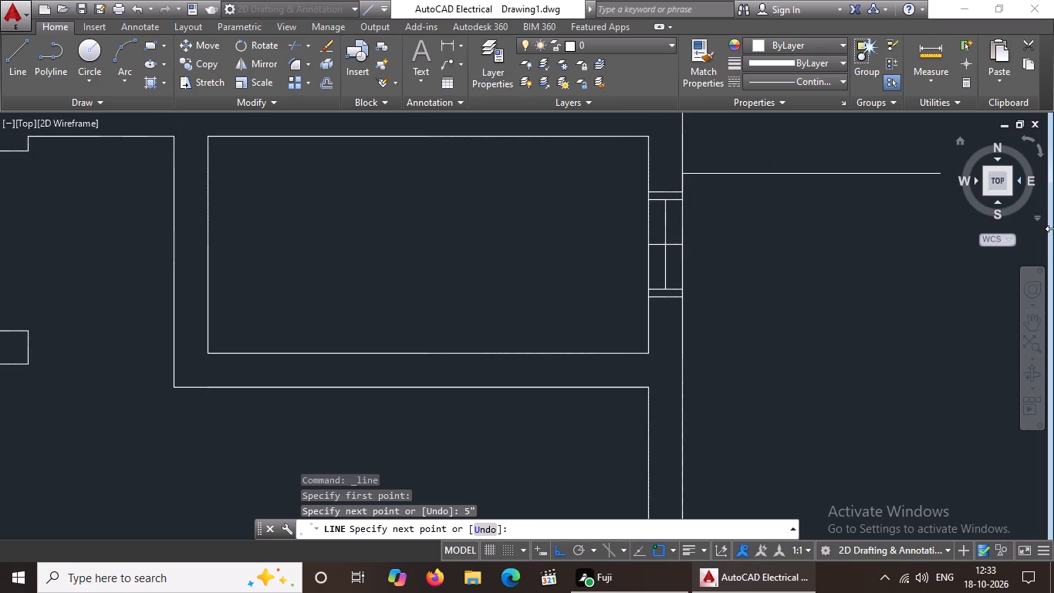
{"action": "type", "text": "1'"}
{"action": "key", "text": "Return"}
{"action": "key", "text": "Return"}
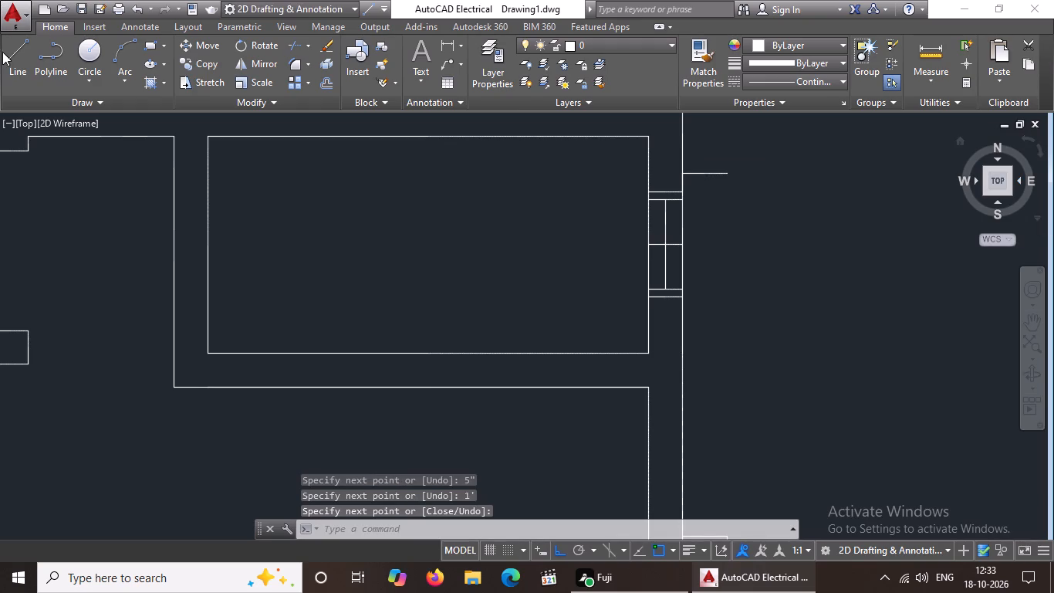
Draw that window's lower projection 5" down from its bottom frame corner and 1' outward, and close it up to the upper projection line.
{"action": "left_click", "coordinate": [25, 63]}
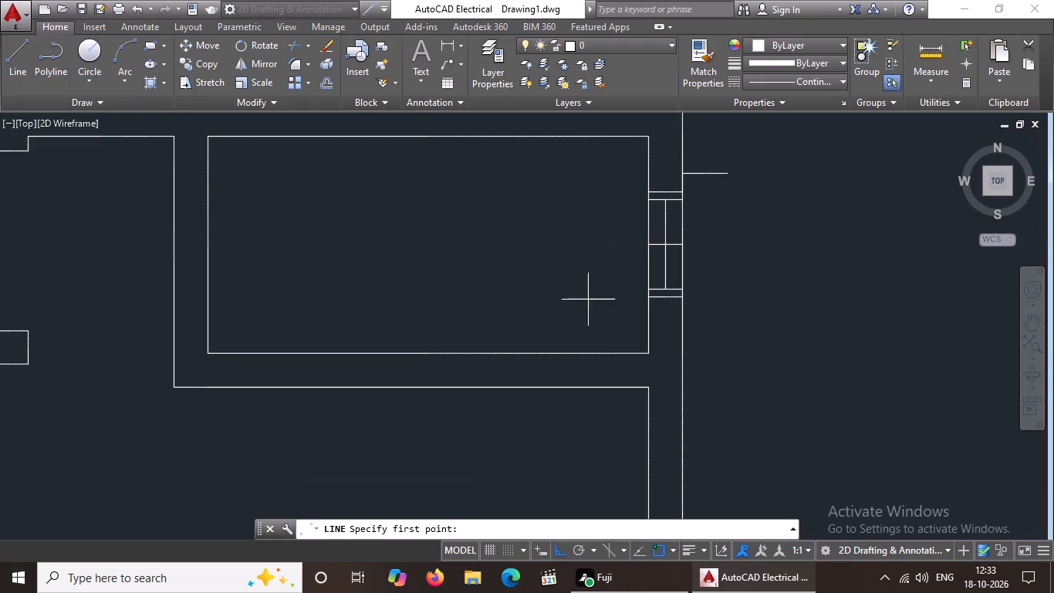
{"action": "left_click_drag", "start_coordinate": [682, 294], "coordinate": [684, 324]}
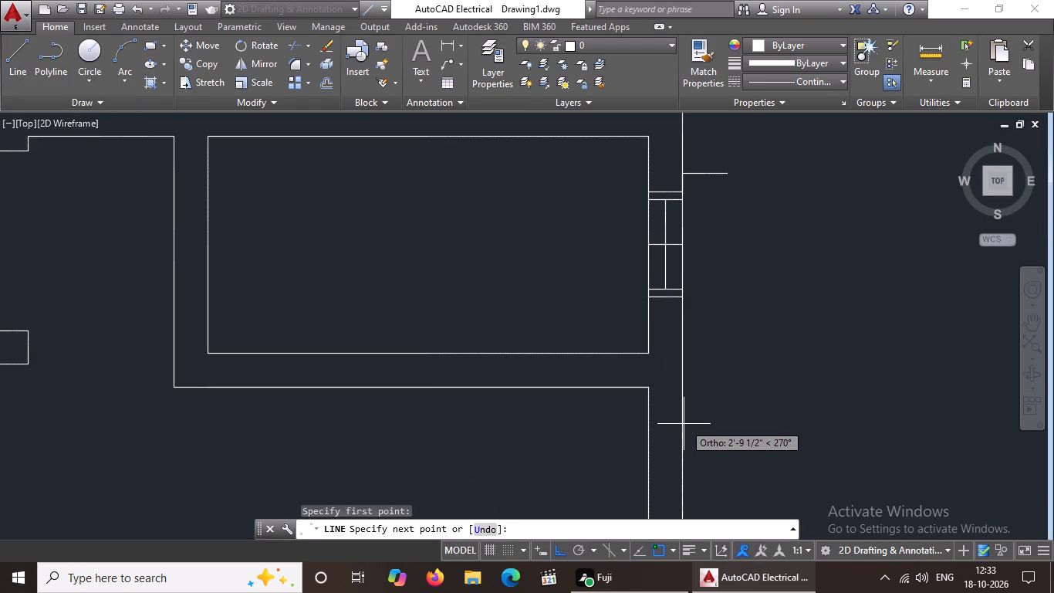
{"action": "key", "text": "5"}
{"action": "key", "text": "shift+quotedbl"}
{"action": "key", "text": "Return"}
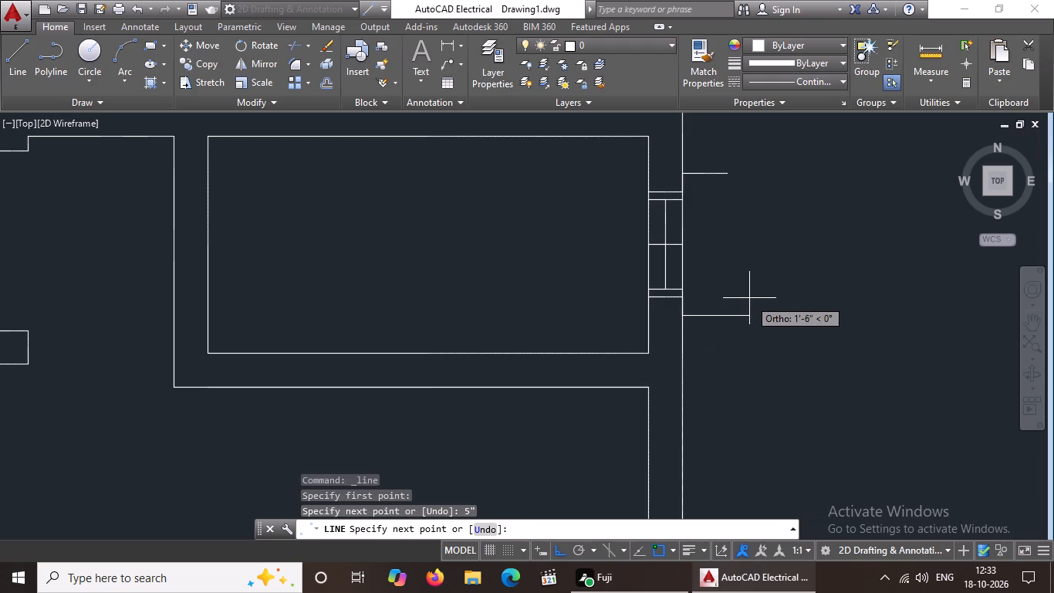
{"action": "type", "text": "1'"}
{"action": "key", "text": "Return"}
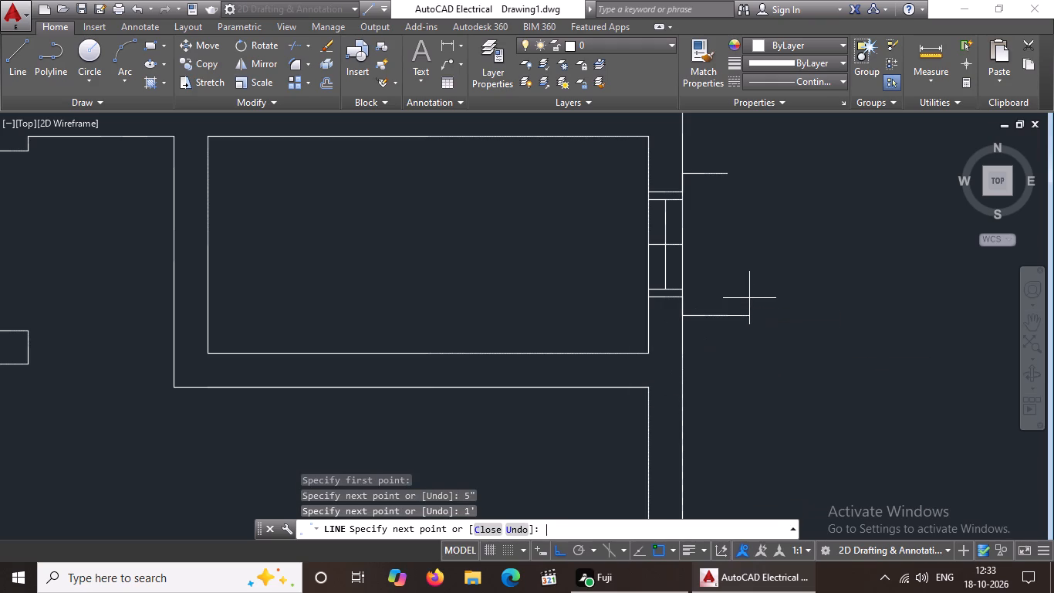
{"action": "left_click", "coordinate": [725, 175]}
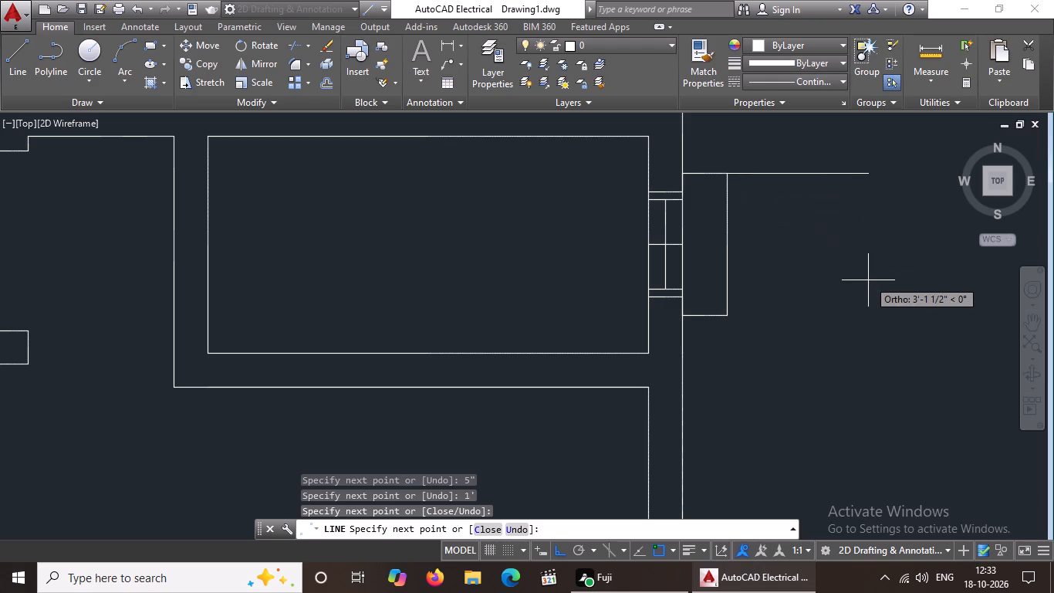
{"action": "key", "text": "Escape"}
Apply the ACAD_ISO02W100 linetype to the projection lines outside the small right-hand room's window.
{"action": "scroll", "coordinate": [812, 278], "scroll_direction": "up", "scroll_amount": 1}
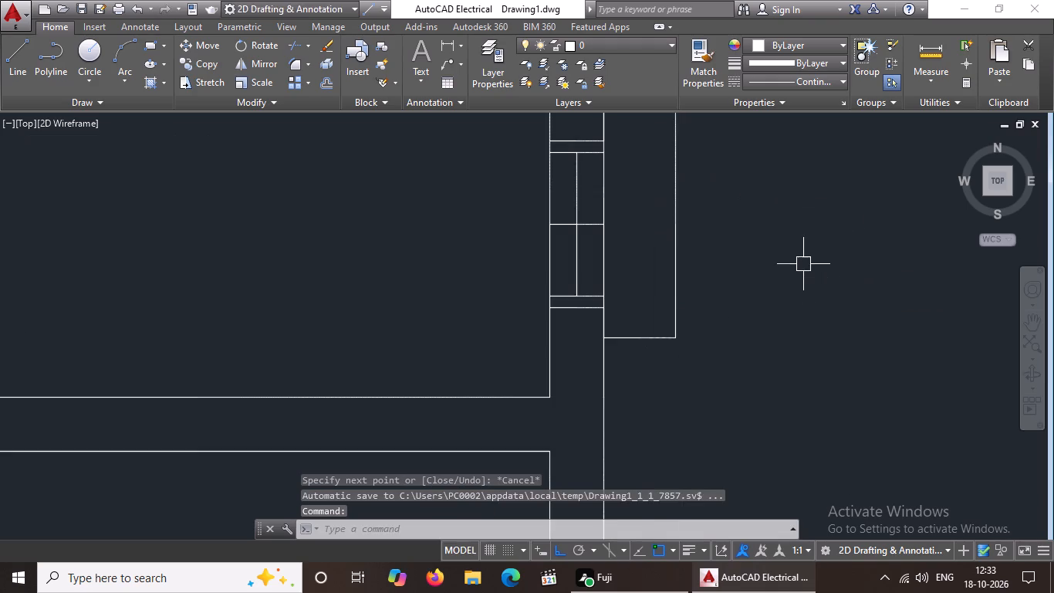
{"action": "scroll", "coordinate": [799, 273], "scroll_direction": "down", "scroll_amount": 2}
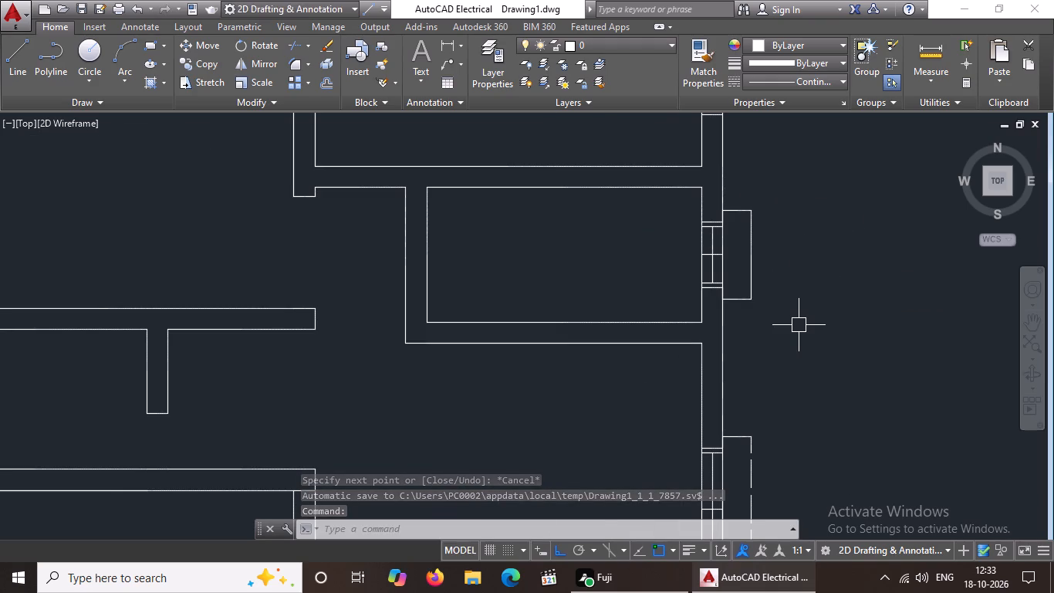
{"action": "scroll", "coordinate": [764, 225], "scroll_direction": "up", "scroll_amount": 1}
{"action": "left_click", "coordinate": [685, 195]}
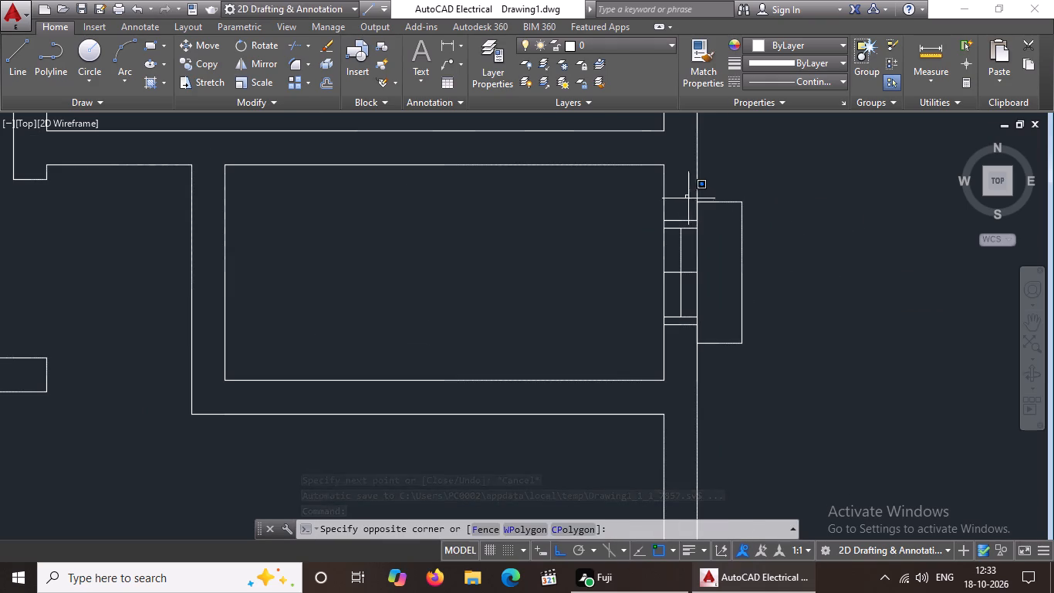
{"action": "left_click", "coordinate": [806, 379]}
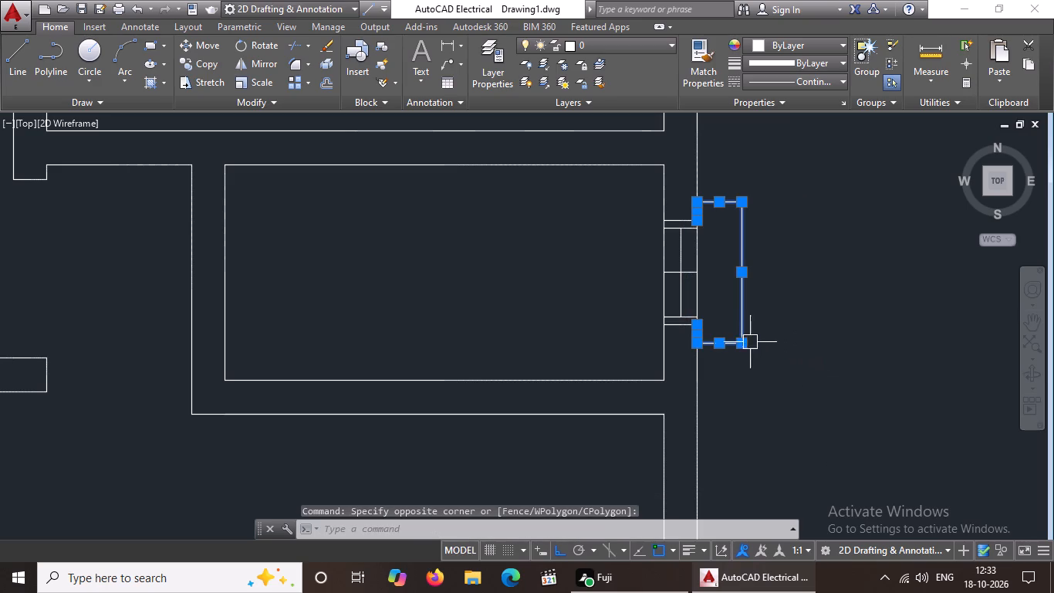
{"action": "left_click", "coordinate": [813, 80]}
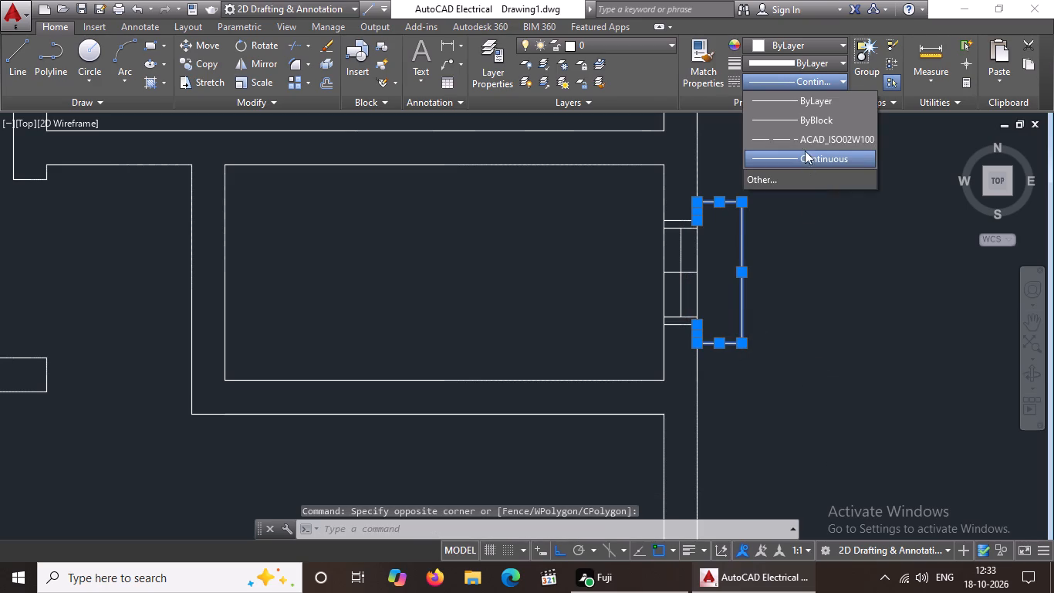
{"action": "left_click", "coordinate": [805, 143]}
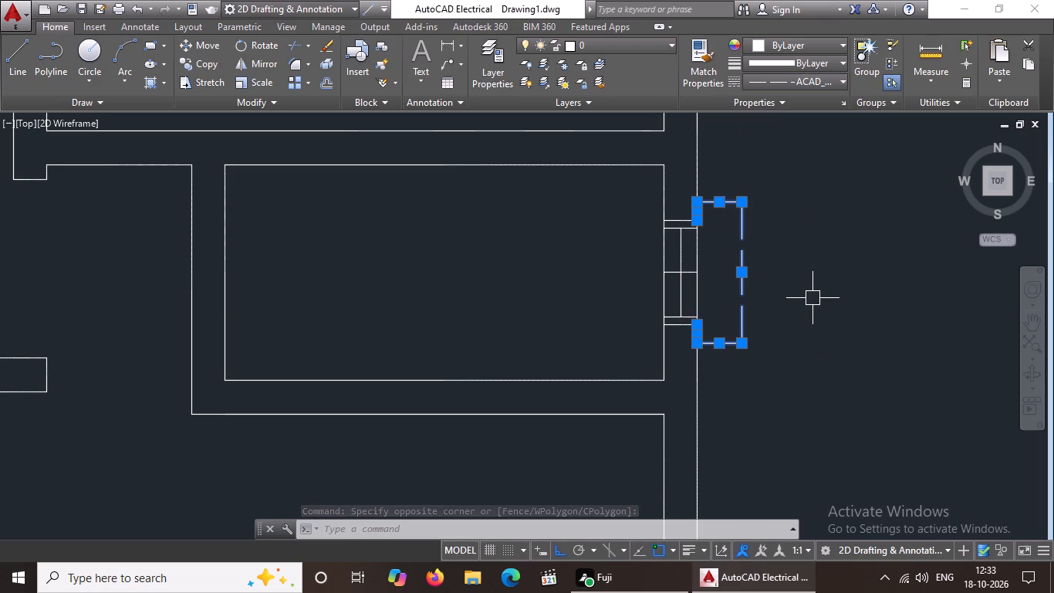
{"action": "key", "text": "Escape"}
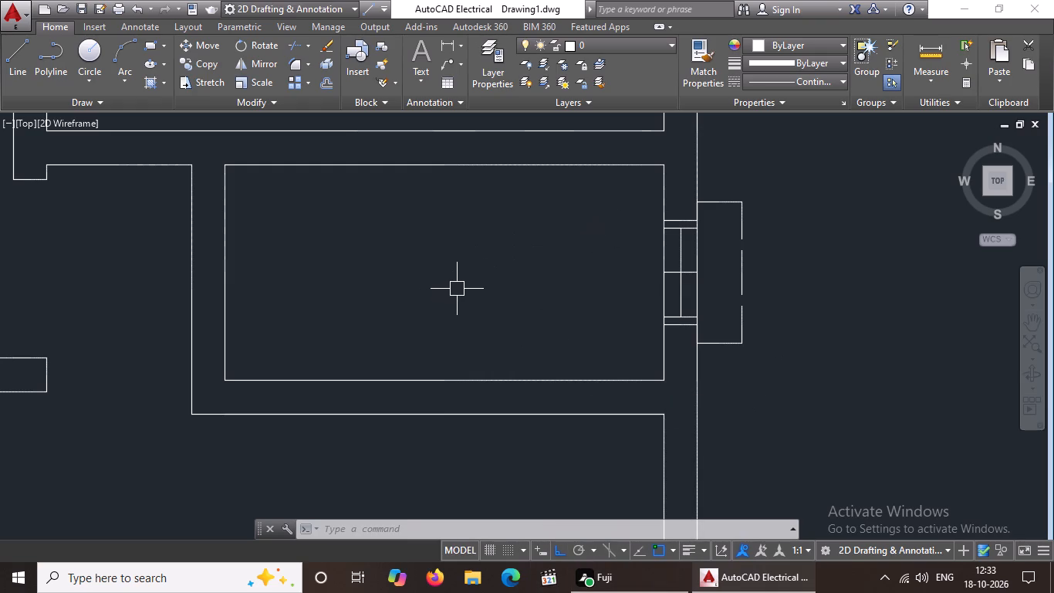
Draw a line 5" down the outer wall face from the bottom frame corner of the upper-right room's right wall window, then 1' outward.
{"action": "scroll", "coordinate": [459, 289], "scroll_direction": "down", "scroll_amount": 1}
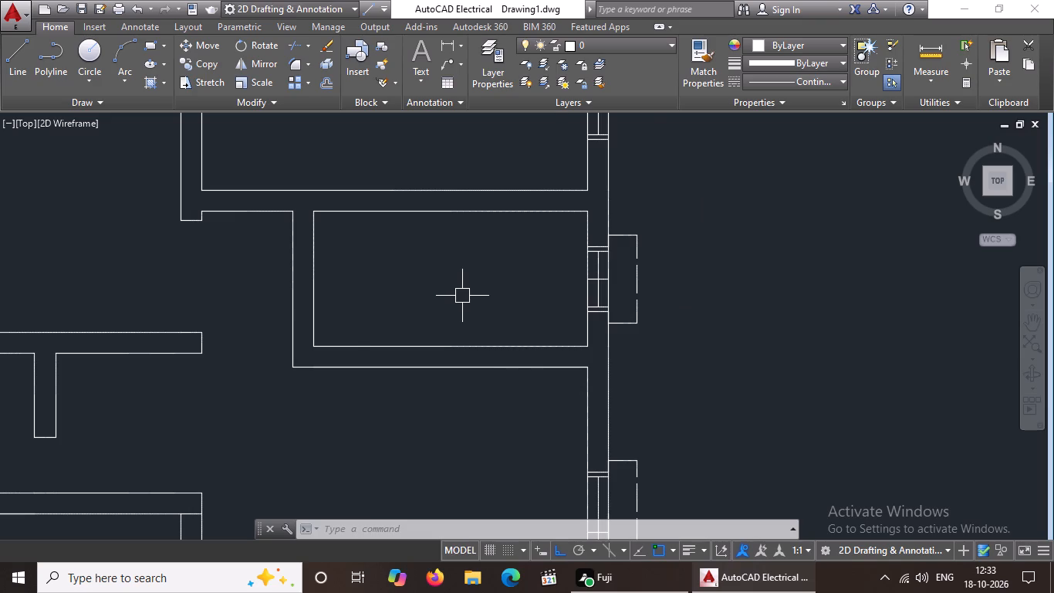
{"action": "scroll", "coordinate": [462, 297], "scroll_direction": "down", "scroll_amount": 2}
{"action": "scroll", "coordinate": [461, 223], "scroll_direction": "up", "scroll_amount": 1}
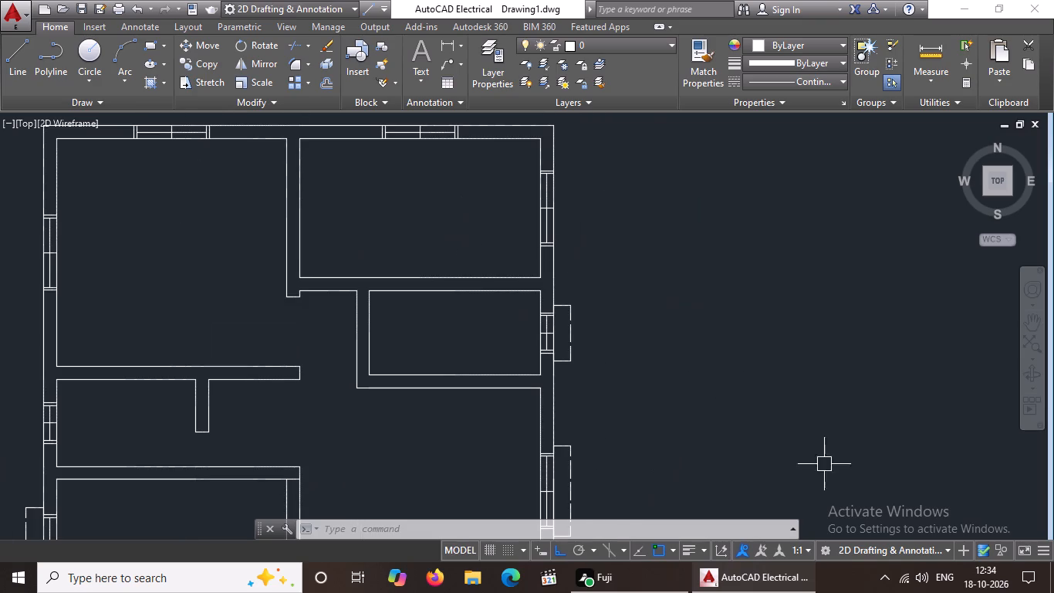
{"action": "left_click", "coordinate": [14, 61]}
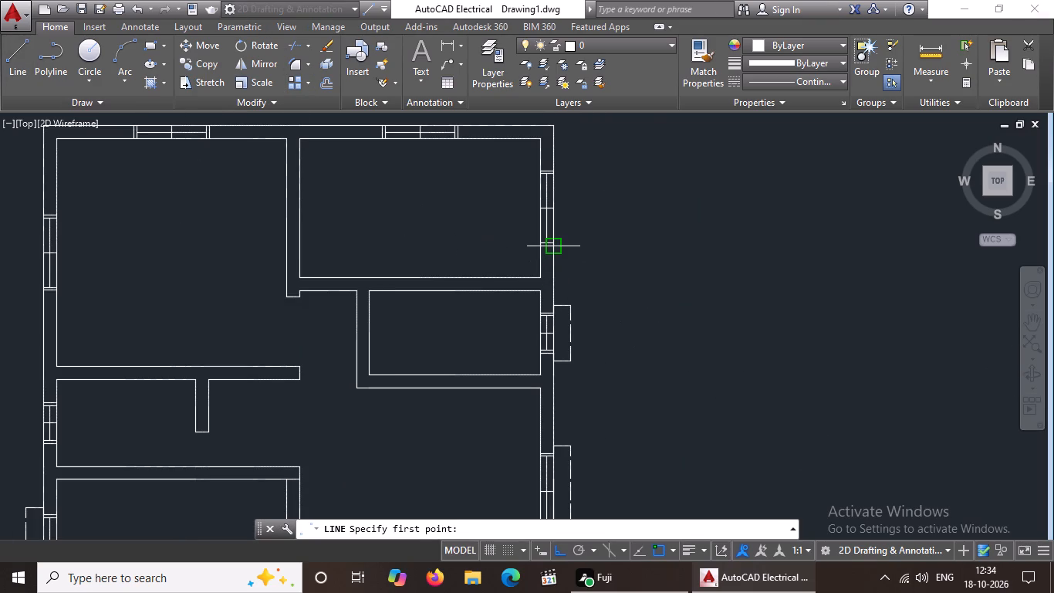
{"action": "left_click", "coordinate": [551, 244]}
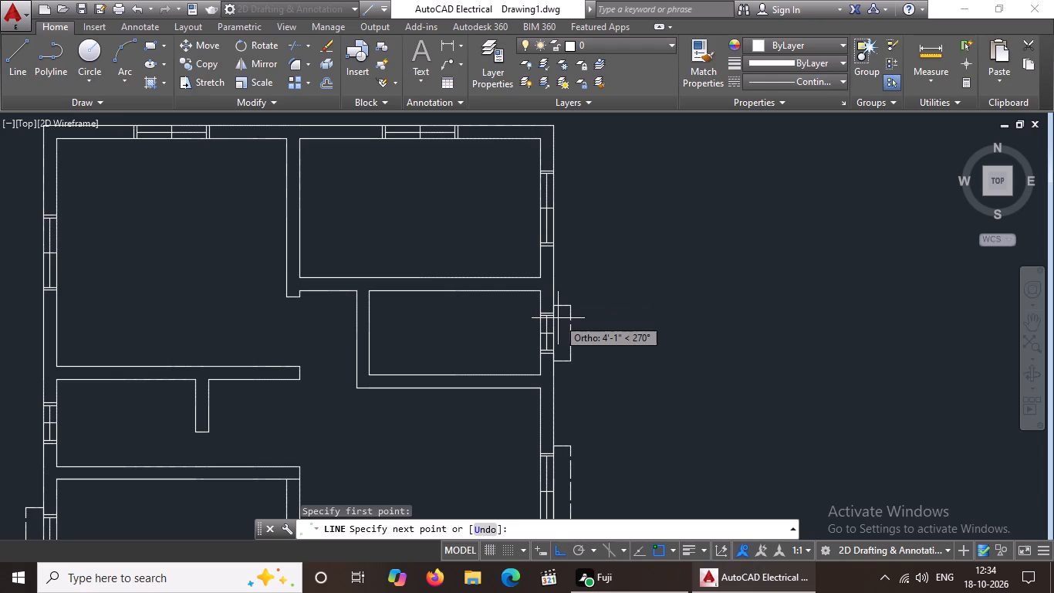
{"action": "type", "text": "5\""}
{"action": "key", "text": "Return"}
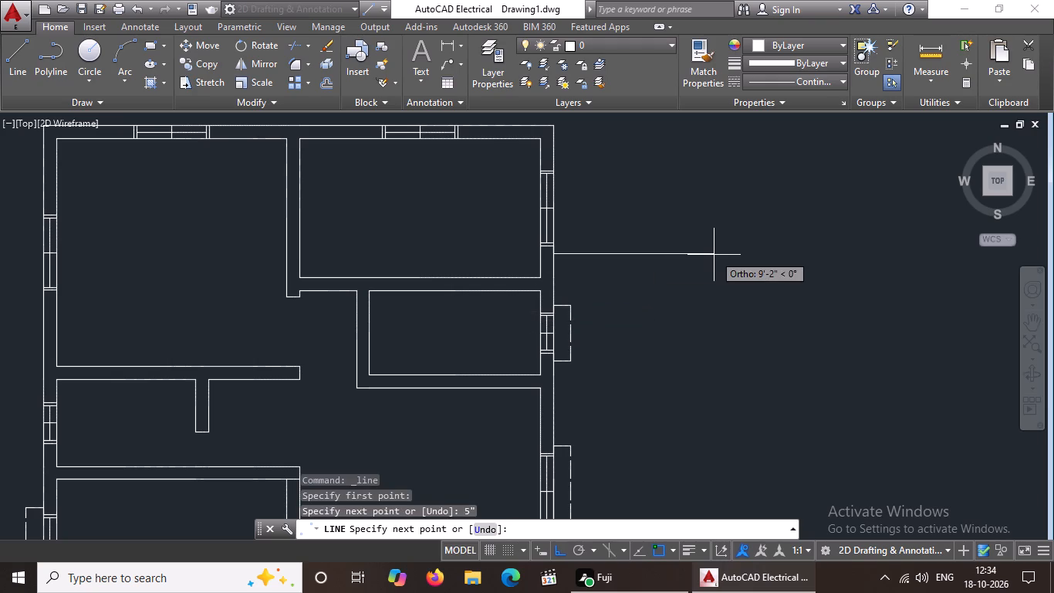
{"action": "key", "text": "1"}
{"action": "key", "text": "apostrophe"}
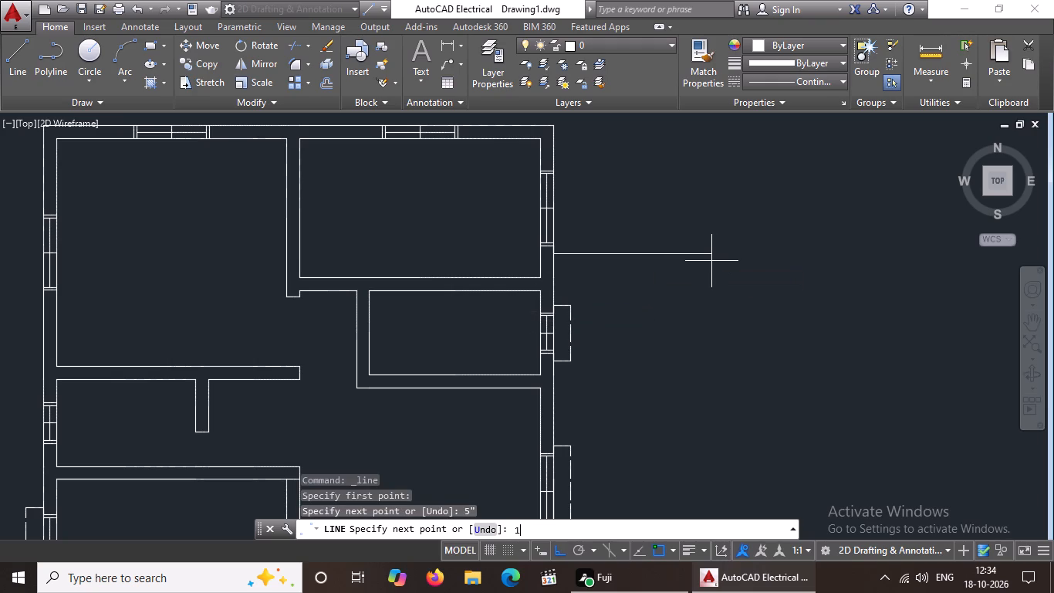
{"action": "key", "text": "Return"}
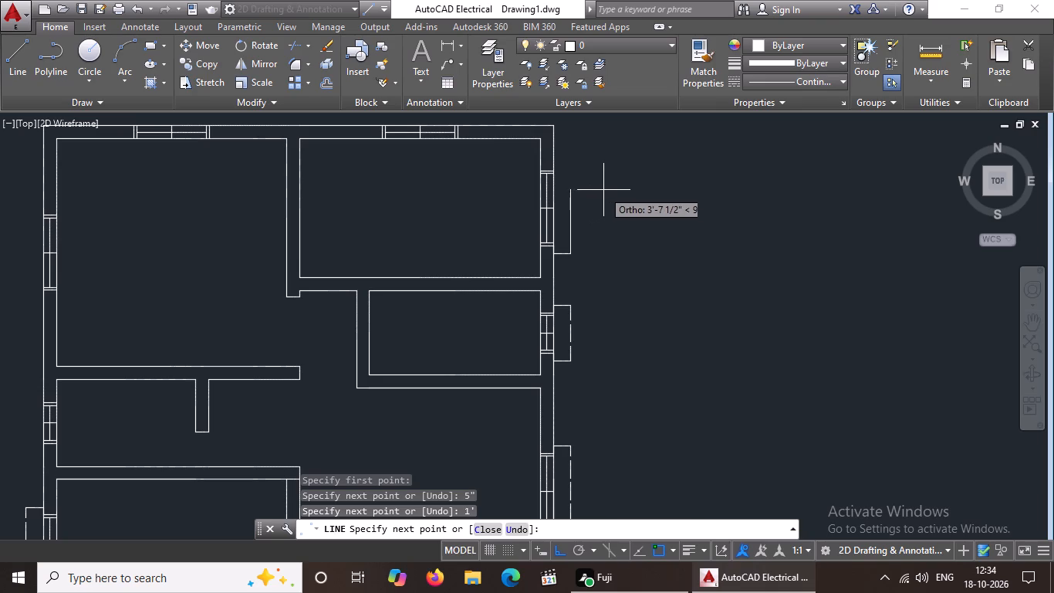
{"action": "key", "text": "Escape"}
Draw that window's upper projection 5" up from its top frame corner and 1' outward, and close it down to the lower projection line.
{"action": "scroll", "coordinate": [605, 190], "scroll_direction": "up", "scroll_amount": 1}
{"action": "middle_click_drag", "start_coordinate": [606, 190], "coordinate": [620, 246]}
{"action": "left_click", "coordinate": [10, 53]}
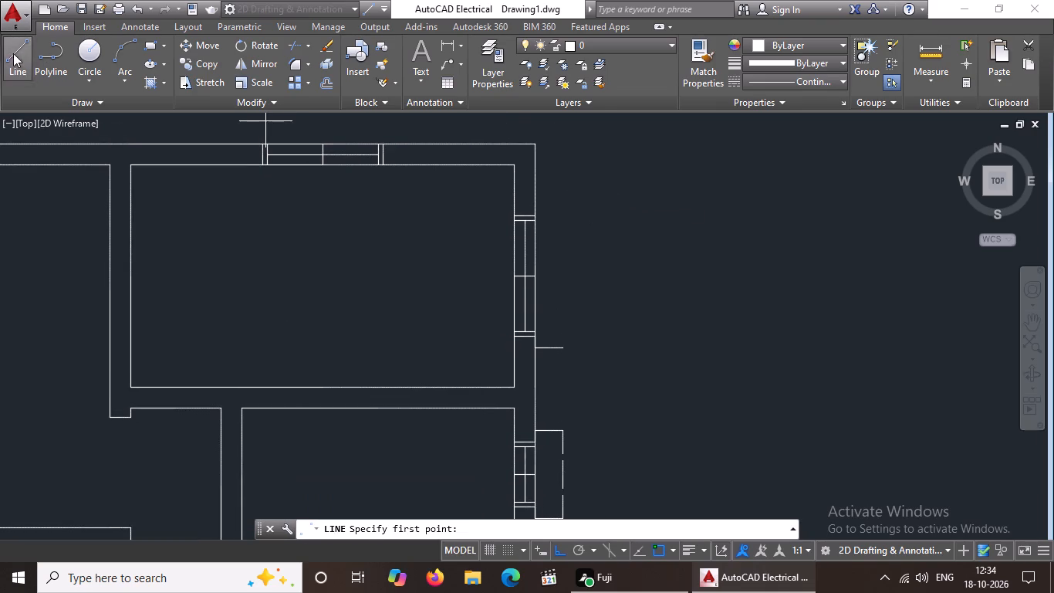
{"action": "left_click", "coordinate": [533, 217]}
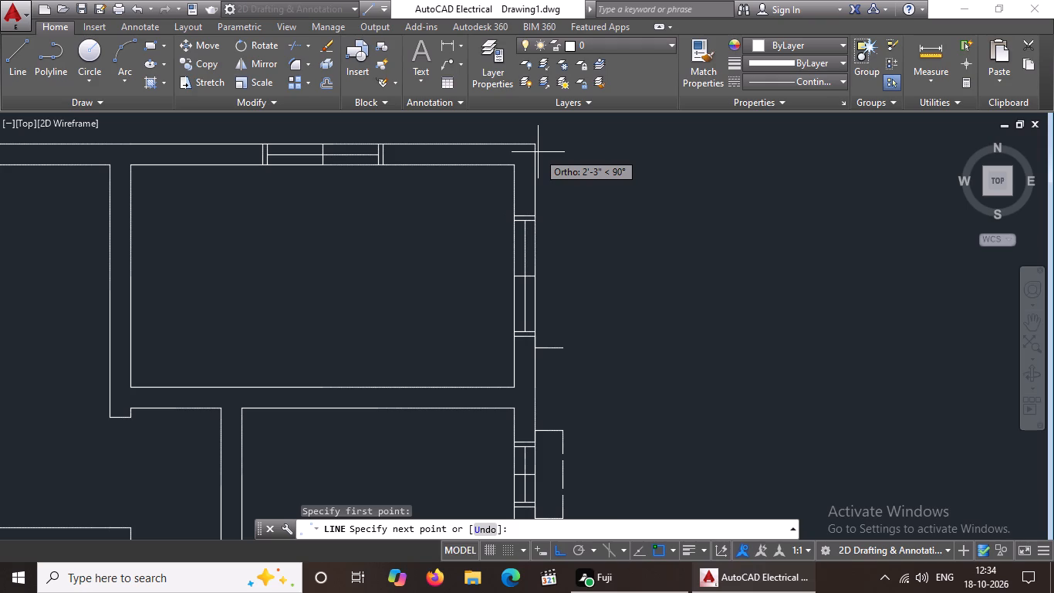
{"action": "type", "text": "5\""}
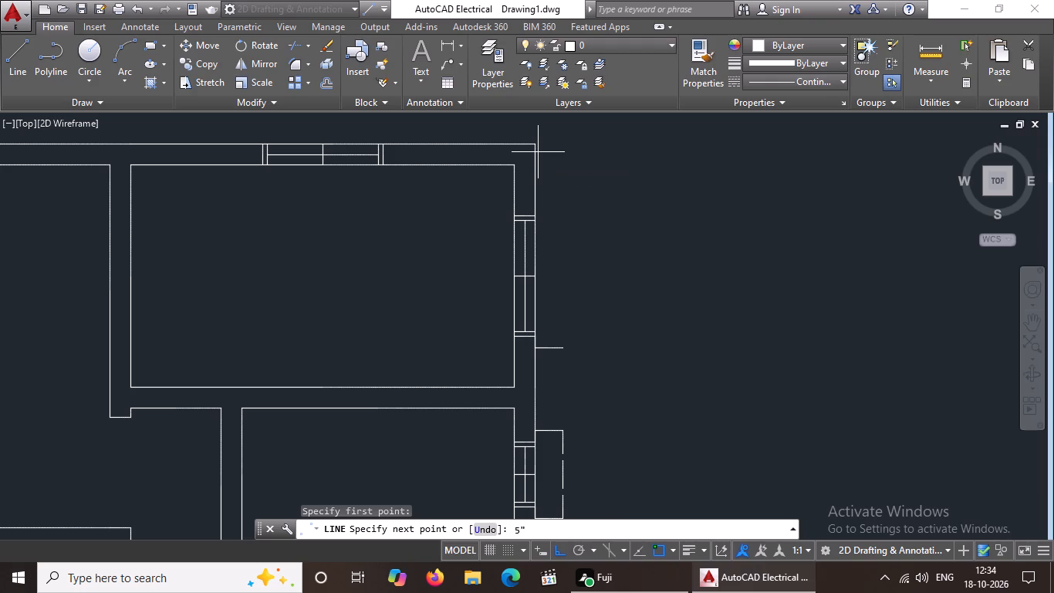
{"action": "key", "text": "Return"}
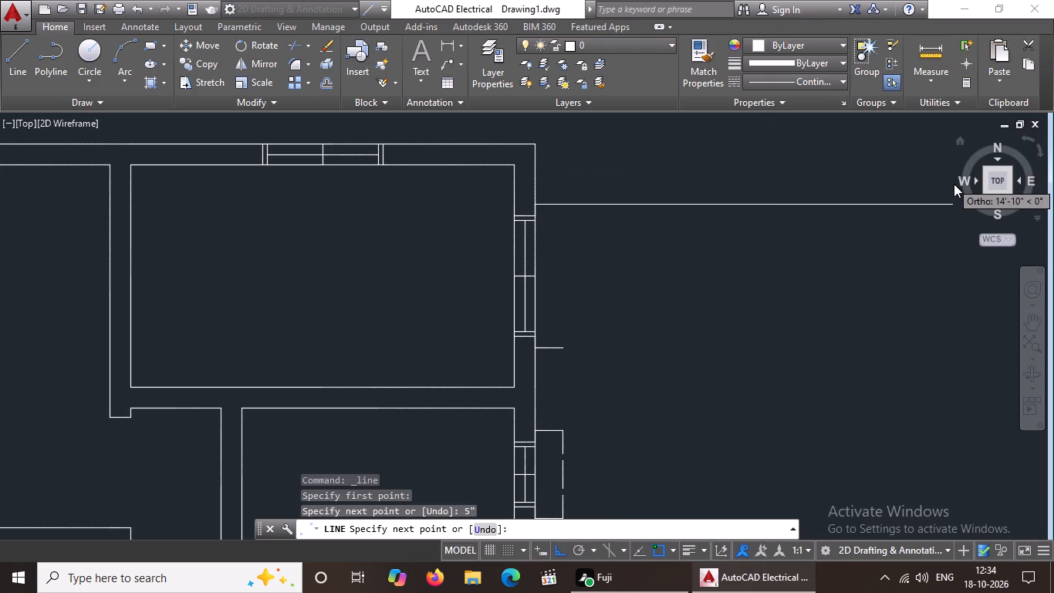
{"action": "type", "text": "1'"}
{"action": "key", "text": "Return"}
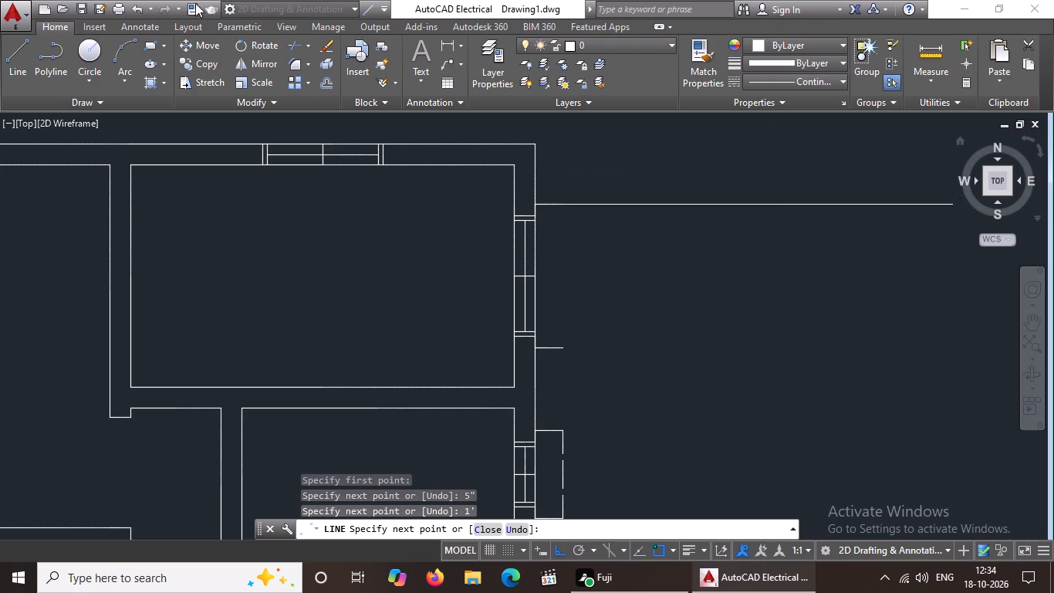
{"action": "left_click", "coordinate": [556, 350]}
{"action": "key", "text": "Escape"}
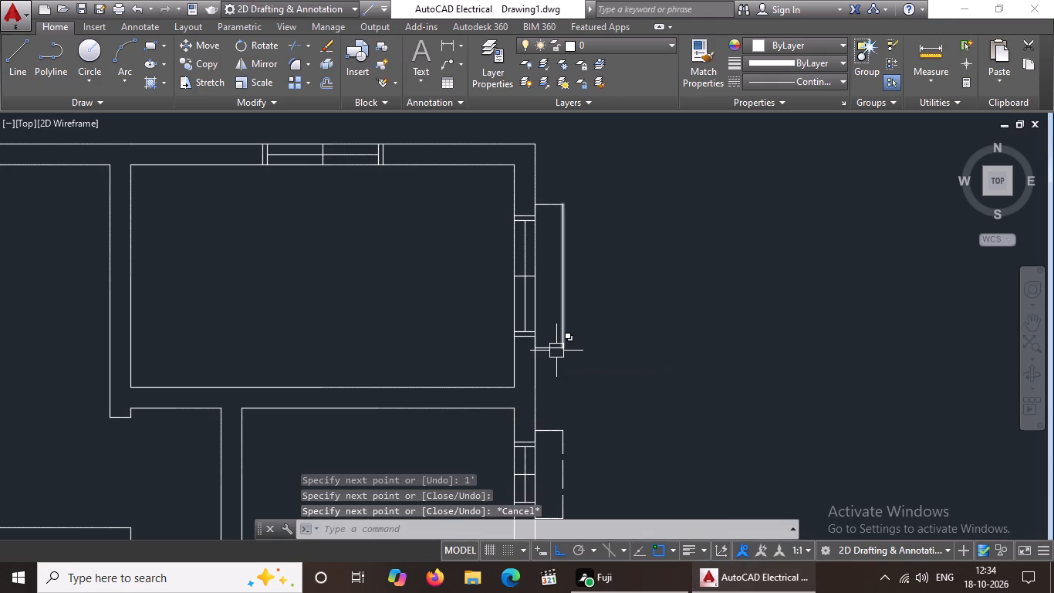
Apply the ACAD_ISO02W100 linetype to the projection lines outside the upper-right room's right wall window.
{"action": "scroll", "coordinate": [570, 252], "scroll_direction": "up", "scroll_amount": 1}
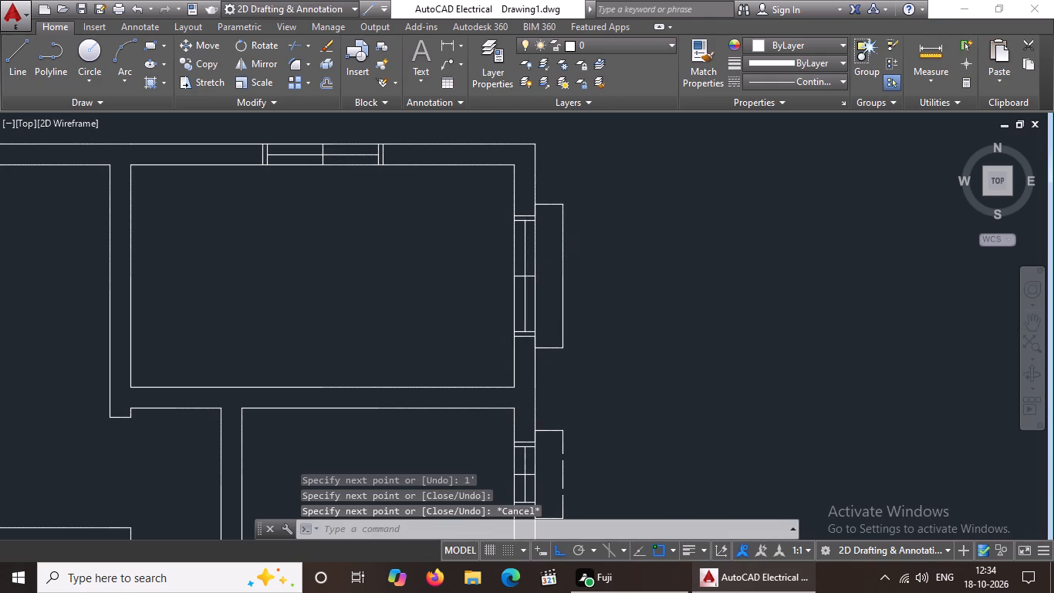
{"action": "left_click_drag", "start_coordinate": [501, 168], "coordinate": [523, 182]}
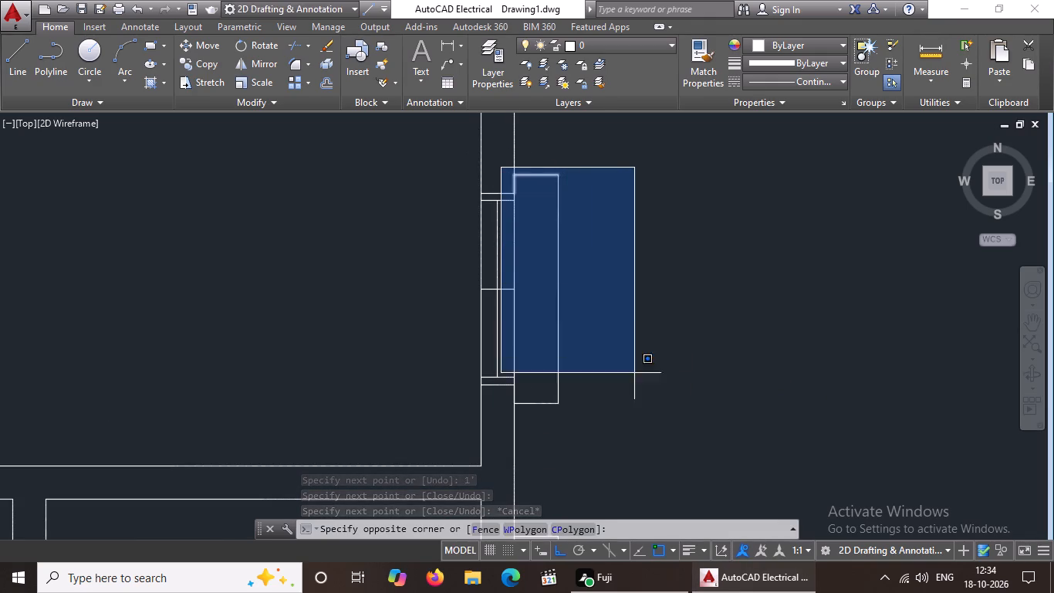
{"action": "left_click", "coordinate": [647, 428]}
{"action": "left_click", "coordinate": [802, 76]}
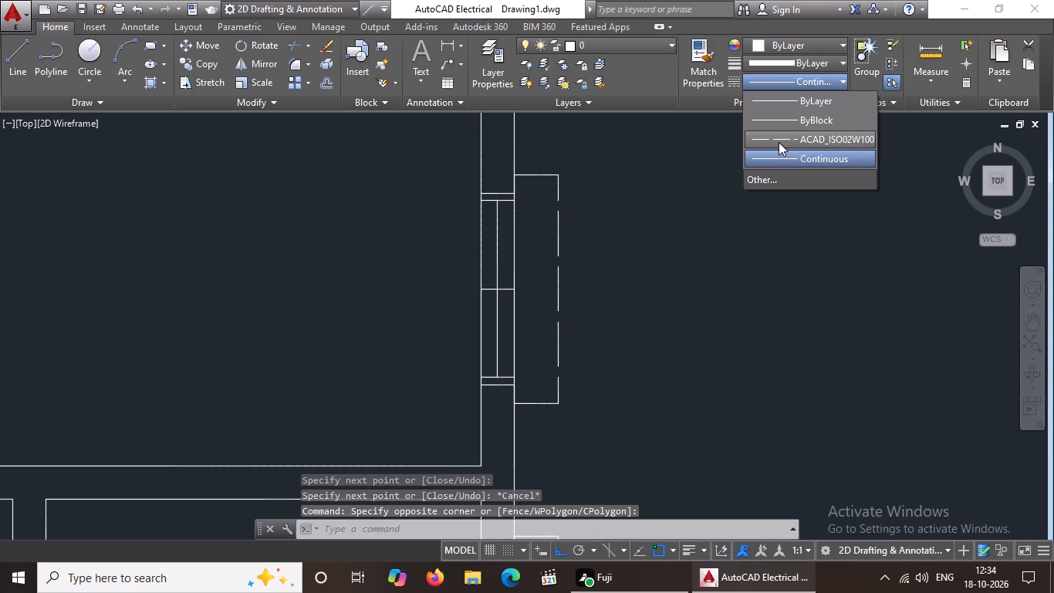
{"action": "left_click", "coordinate": [782, 134]}
{"action": "key", "text": "Escape"}
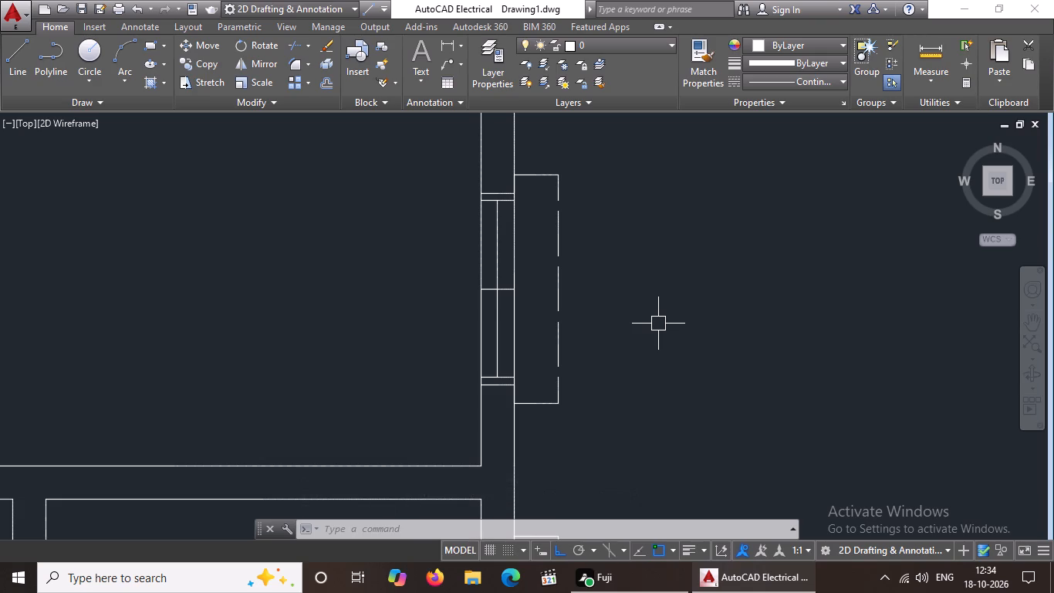
Draw a line 5" left along the outer wall face from the left frame corner of the upper-right room's top wall window, then 1' outward.
{"action": "scroll", "coordinate": [658, 324], "scroll_direction": "down", "scroll_amount": 2}
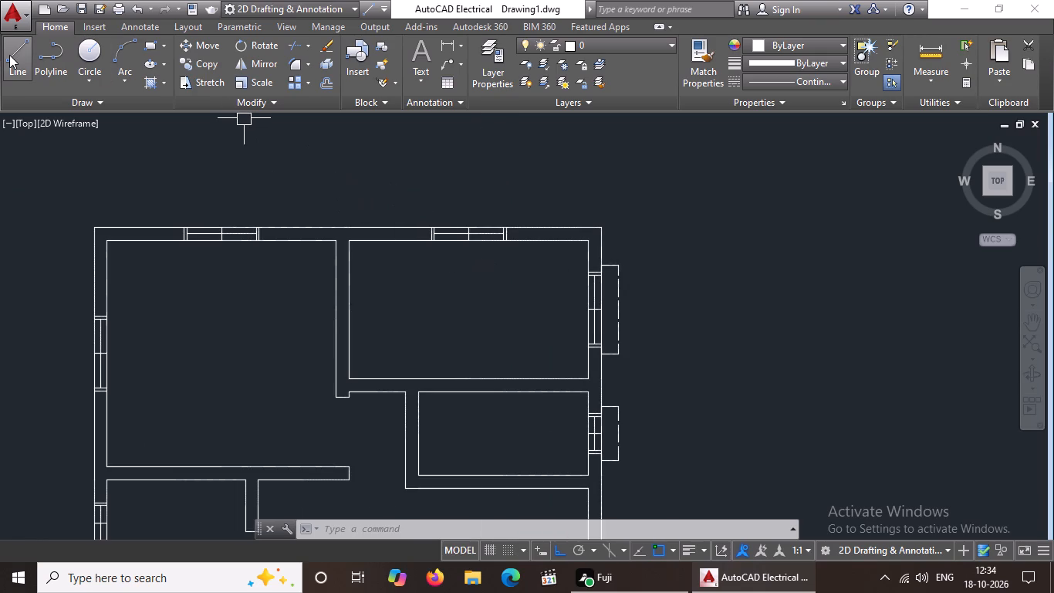
{"action": "left_click", "coordinate": [10, 55]}
{"action": "scroll", "coordinate": [488, 223], "scroll_direction": "up", "scroll_amount": 1}
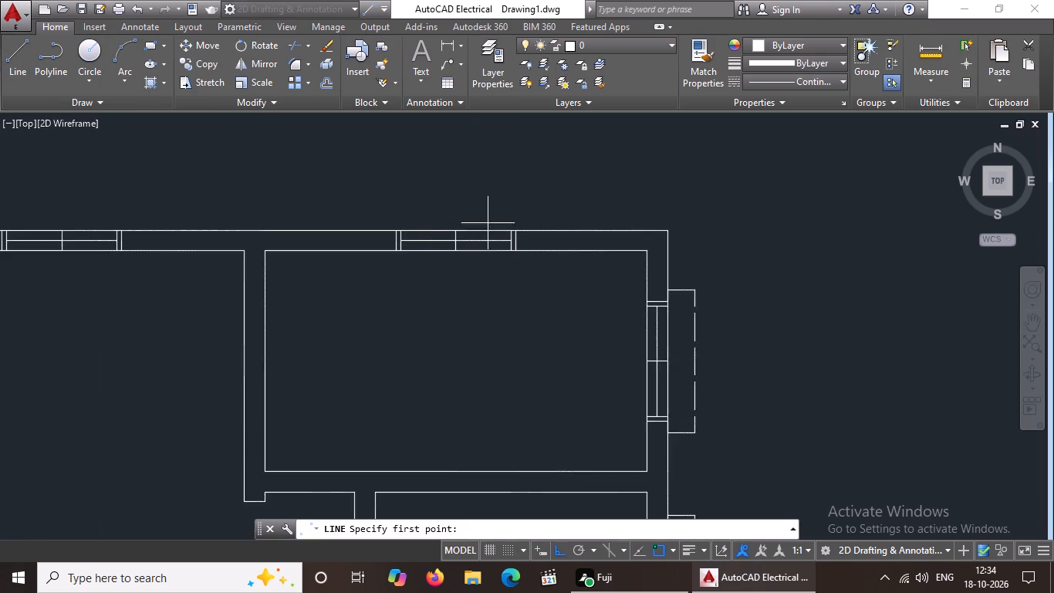
{"action": "scroll", "coordinate": [488, 223], "scroll_direction": "up", "scroll_amount": 1}
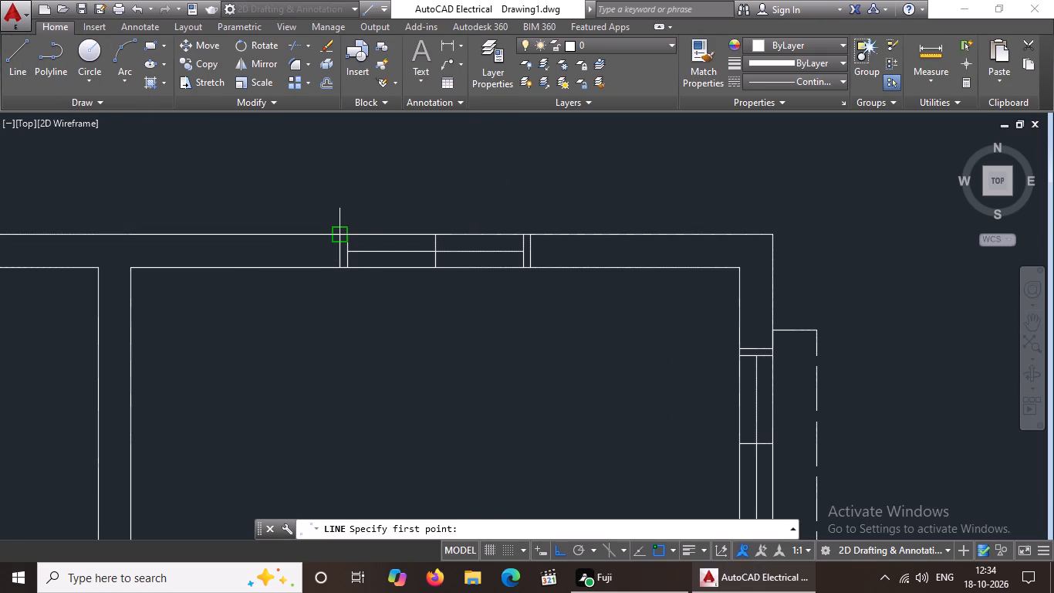
{"action": "left_click", "coordinate": [340, 236]}
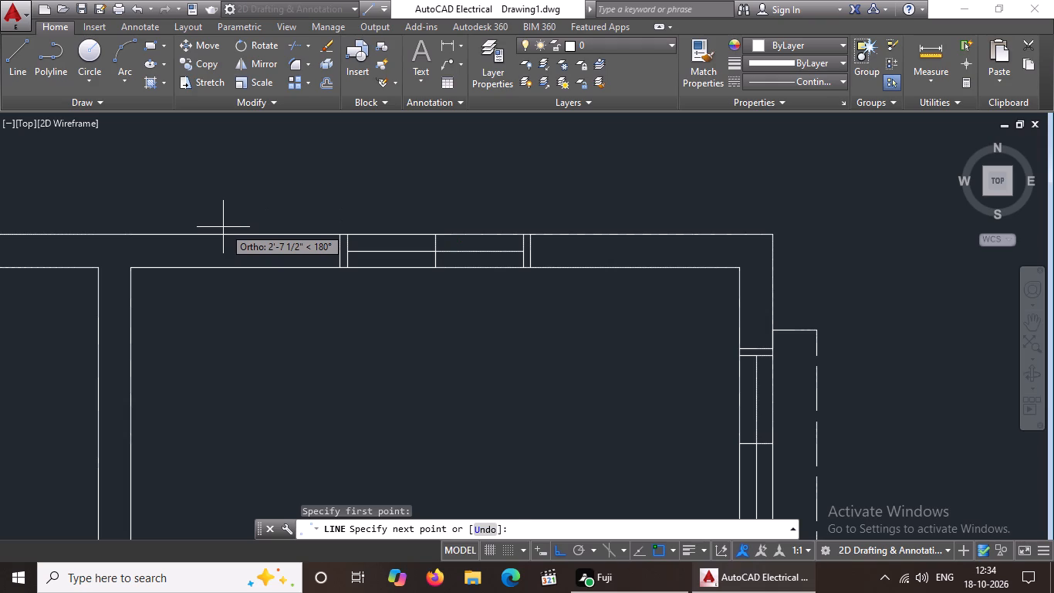
{"action": "type", "text": "5\""}
{"action": "key", "text": "Return"}
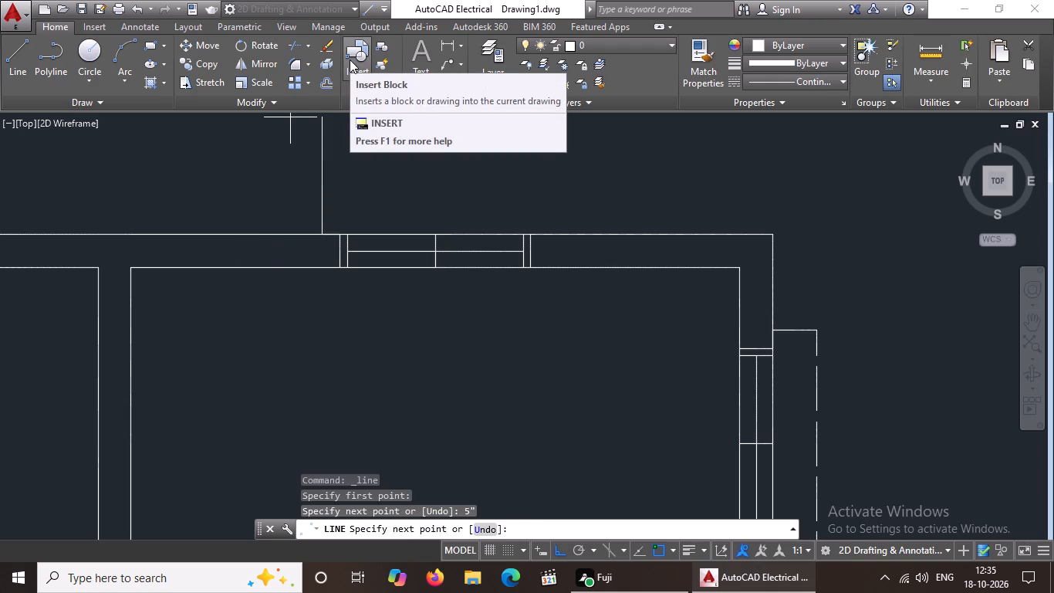
{"action": "type", "text": "1'"}
{"action": "key", "text": "Return"}
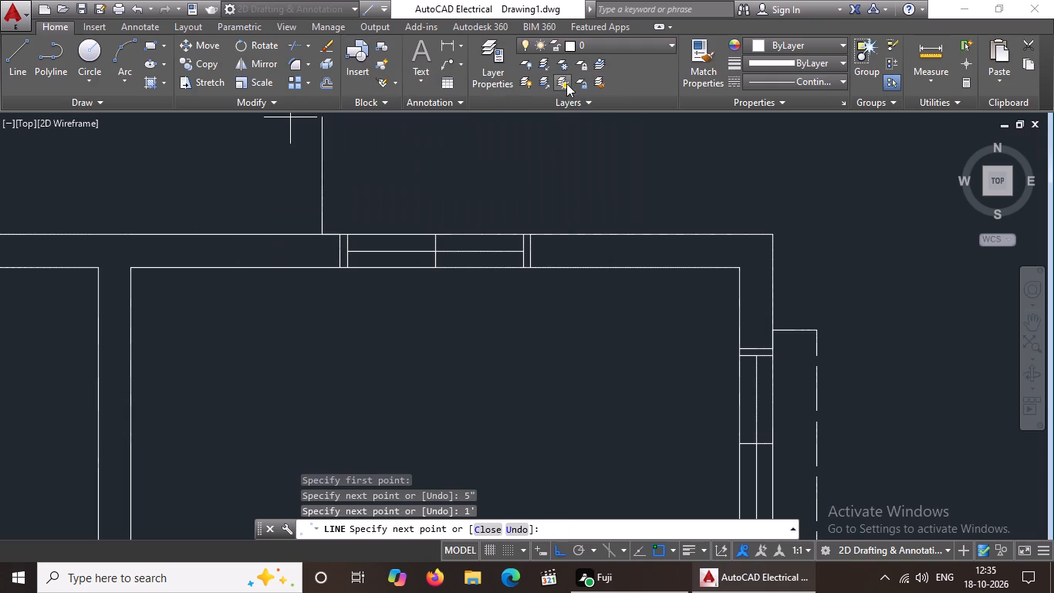
{"action": "key", "text": "Escape"}
Draw that window's right projection 5" right from its right frame corner and 1' outward, and close it across to the left projection line.
{"action": "left_click", "coordinate": [6, 56]}
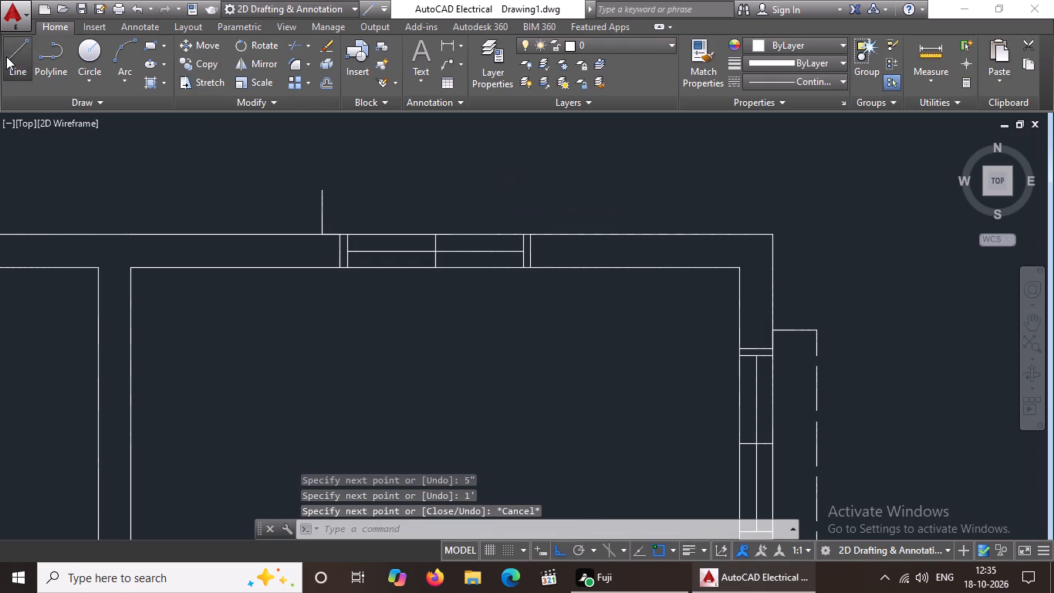
{"action": "left_click", "coordinate": [531, 234]}
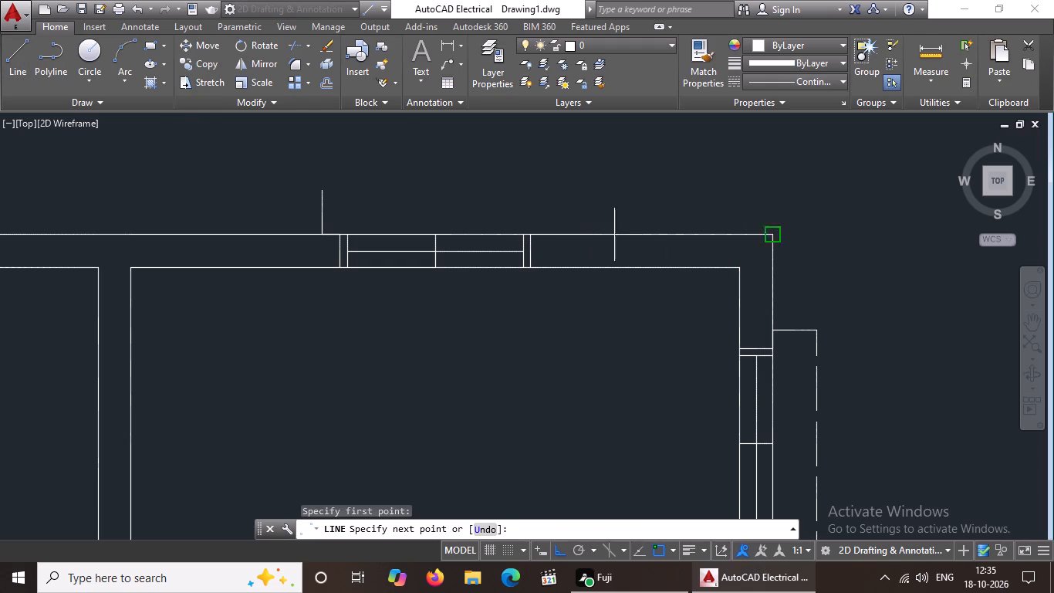
{"action": "key", "text": "5"}
{"action": "key", "text": "shift+quotedbl"}
{"action": "key", "text": "Return"}
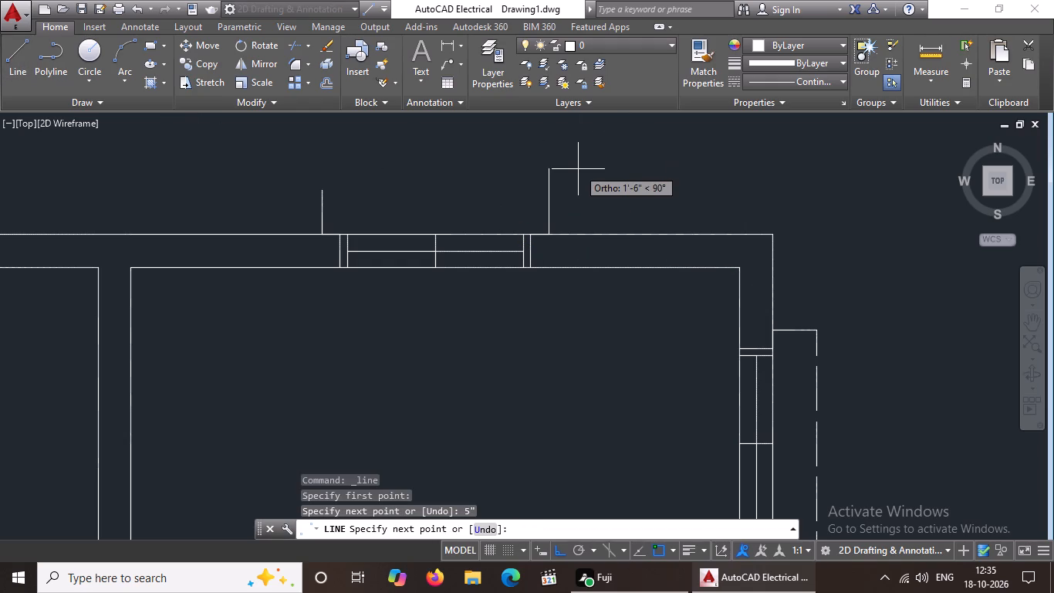
{"action": "type", "text": "1'"}
{"action": "key", "text": "Return"}
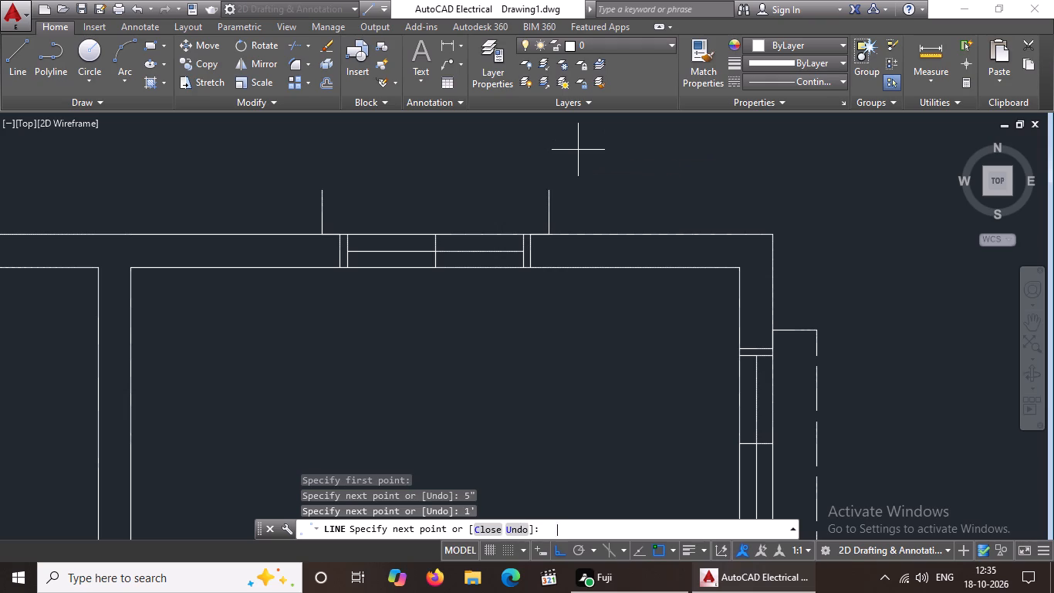
{"action": "left_click", "coordinate": [318, 191]}
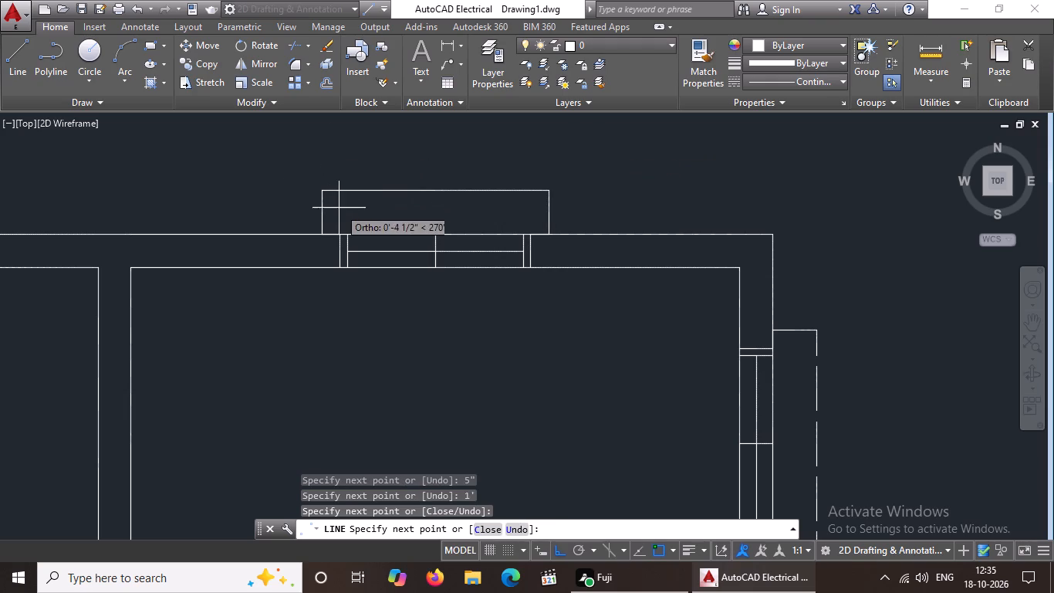
{"action": "key", "text": "Escape"}
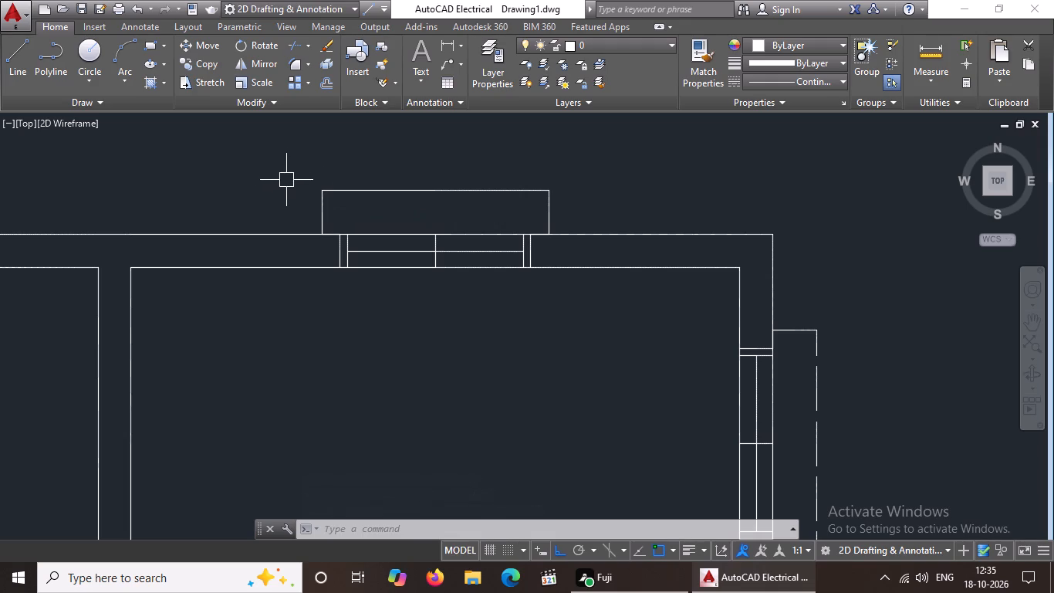
Apply the ACAD_ISO02W100 linetype to the projection lines outside the upper-right room's top wall window.
{"action": "left_click", "coordinate": [281, 154]}
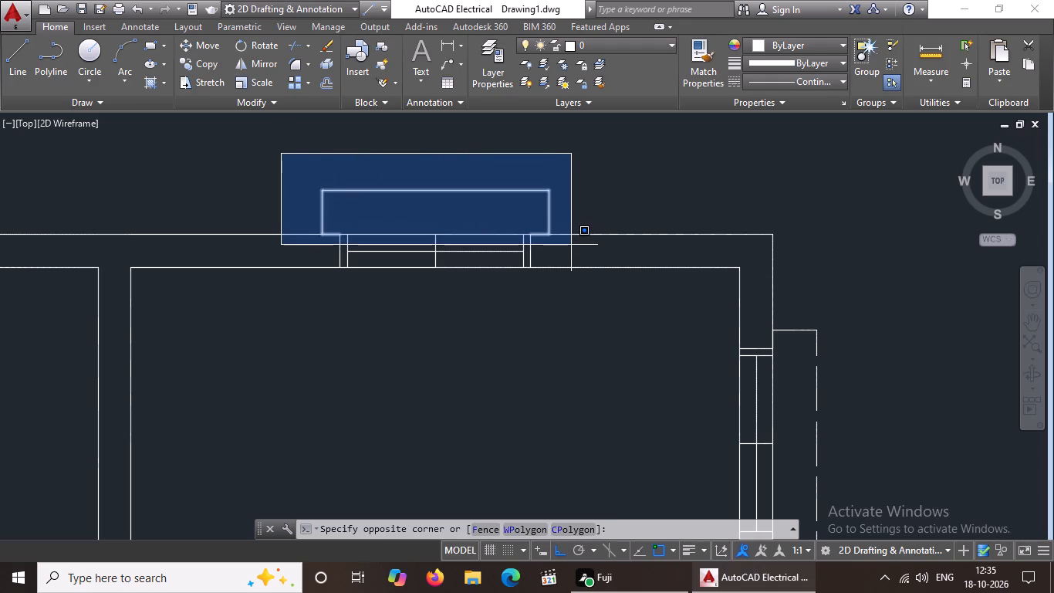
{"action": "left_click", "coordinate": [572, 243]}
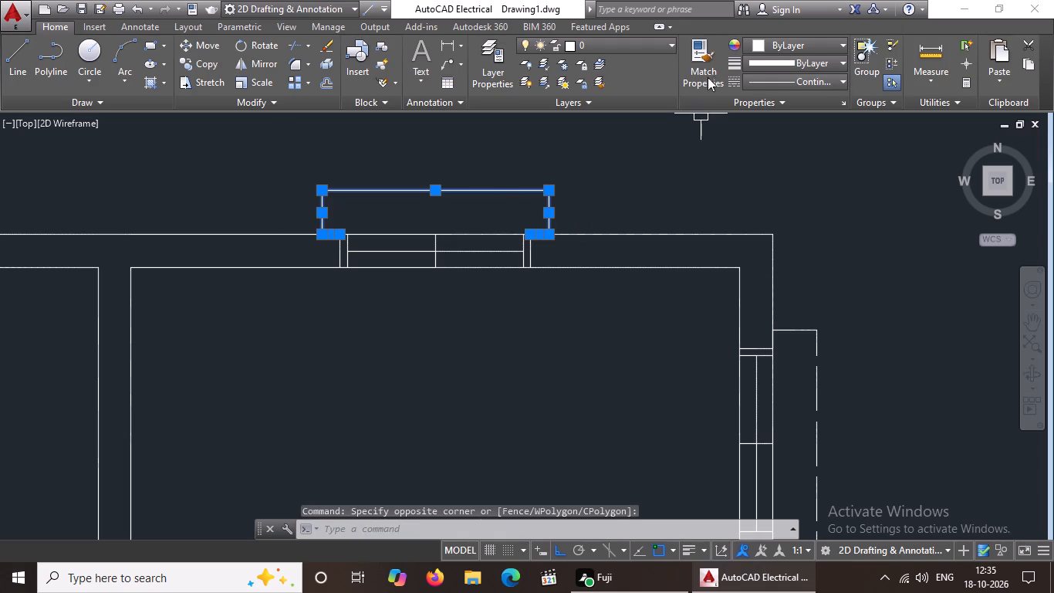
{"action": "left_click", "coordinate": [772, 83]}
{"action": "left_click", "coordinate": [782, 137]}
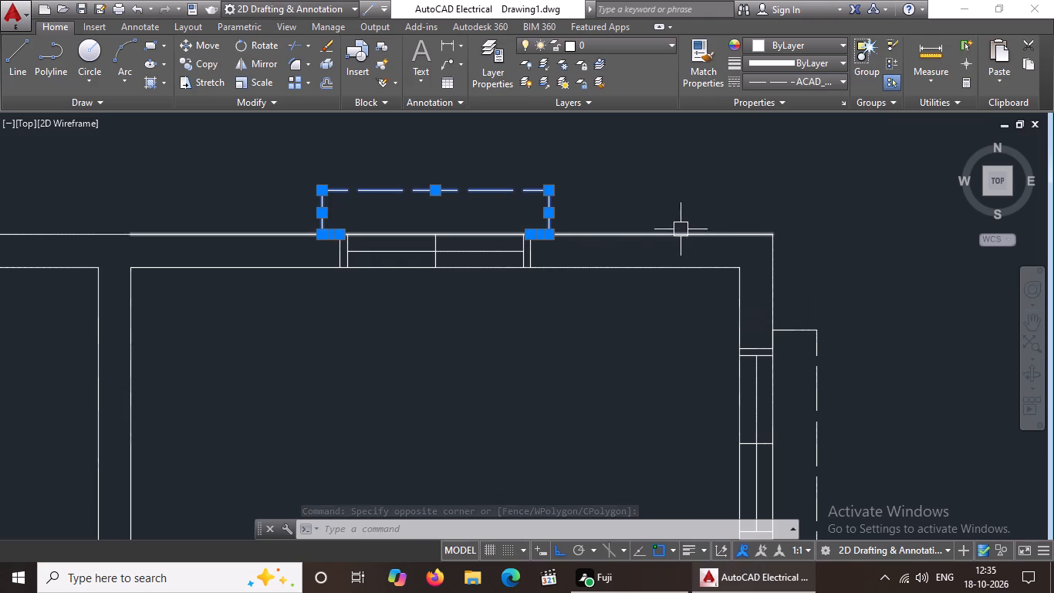
{"action": "key", "text": "Escape"}
Draw a line 5" left along the outer wall face from the left frame corner of the upper-left room's top wall window, then 1' outward.
{"action": "scroll", "coordinate": [601, 241], "scroll_direction": "down", "scroll_amount": 2}
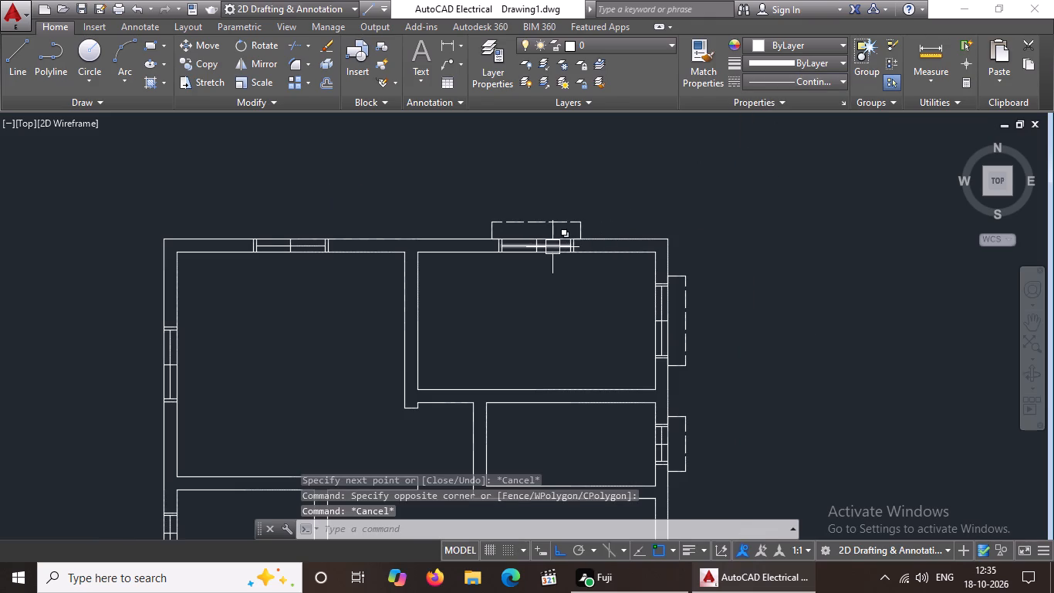
{"action": "scroll", "coordinate": [248, 231], "scroll_direction": "up", "scroll_amount": 2}
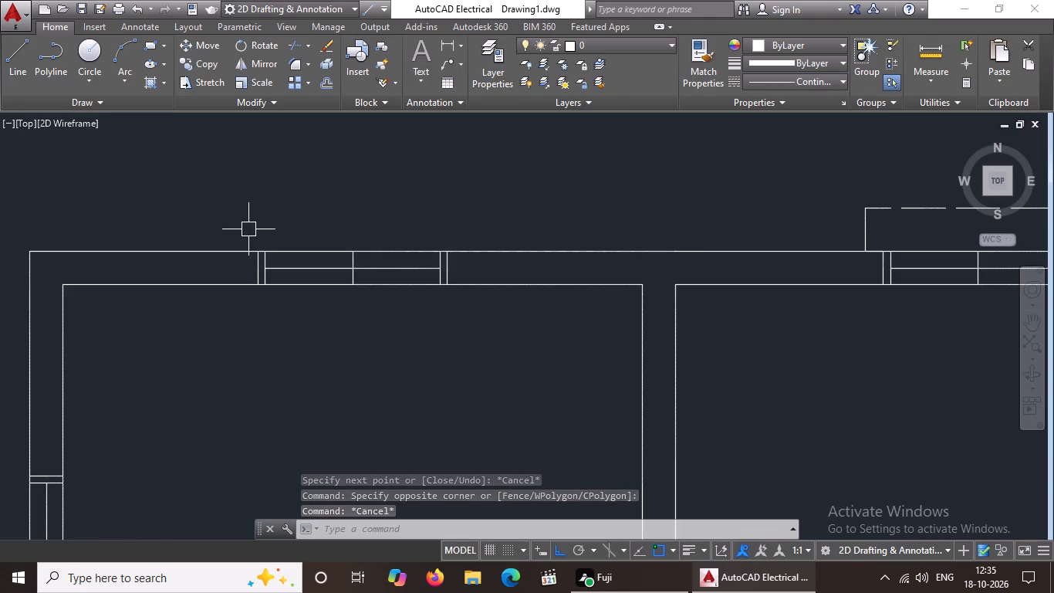
{"action": "left_click", "coordinate": [17, 56]}
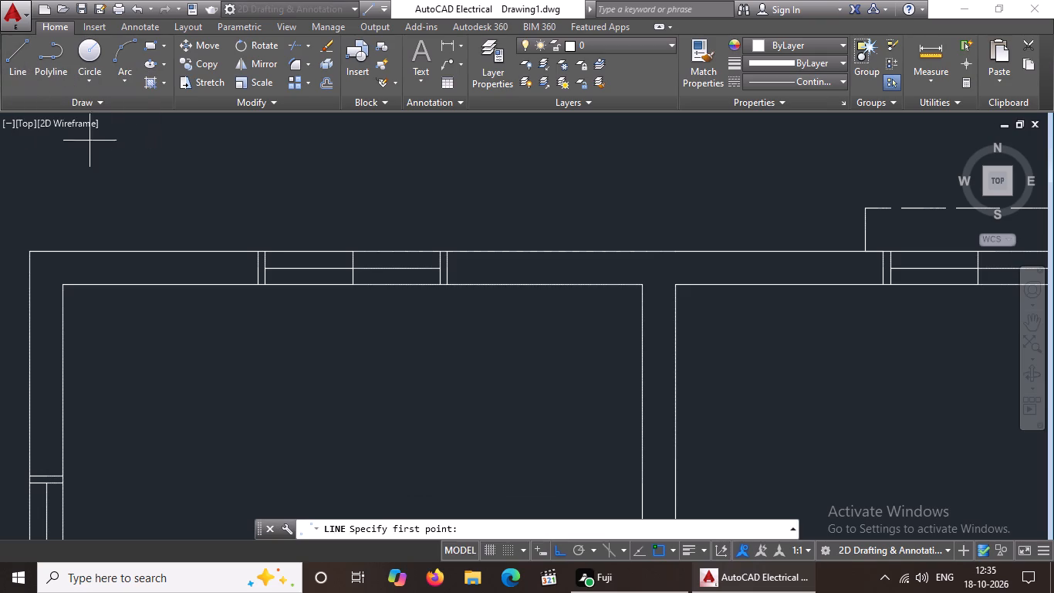
{"action": "left_click", "coordinate": [254, 255]}
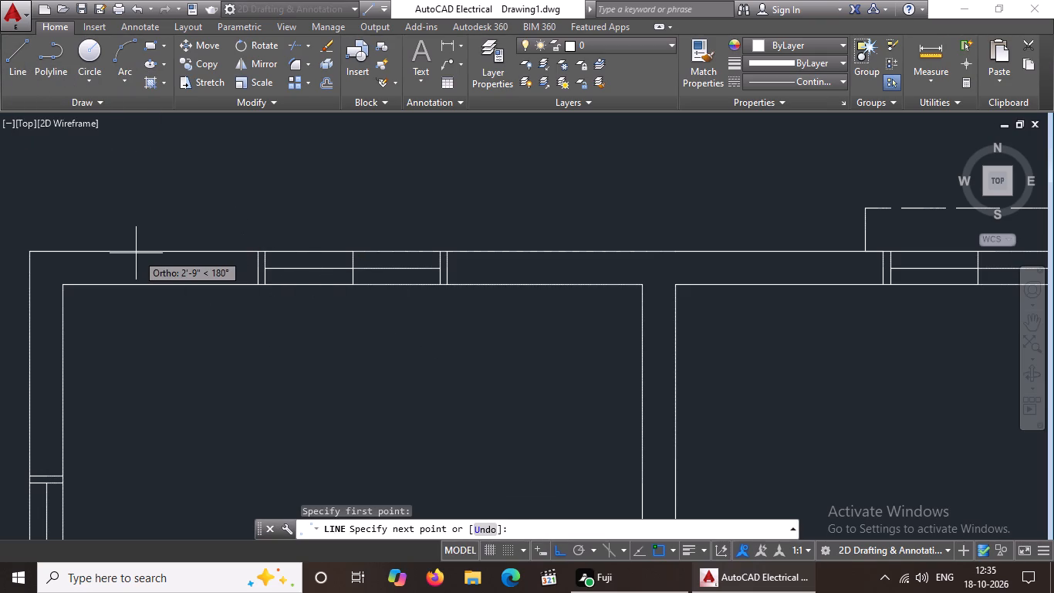
{"action": "key", "text": "5"}
{"action": "key", "text": "shift+quotedbl"}
{"action": "key", "text": "Return"}
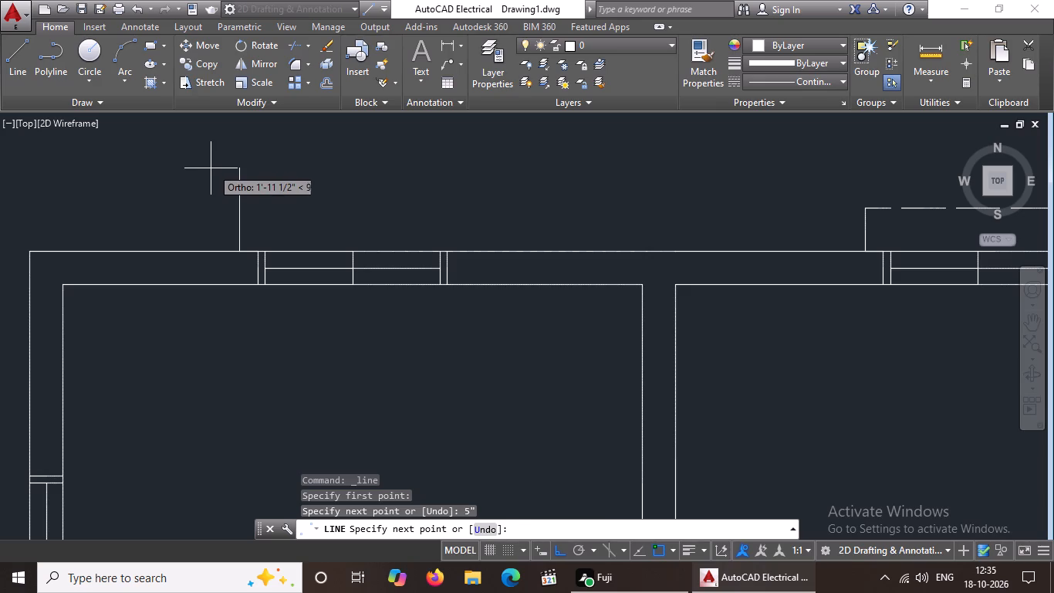
{"action": "key", "text": "1"}
{"action": "key", "text": "apostrophe"}
{"action": "key", "text": "Return"}
{"action": "key", "text": "Return"}
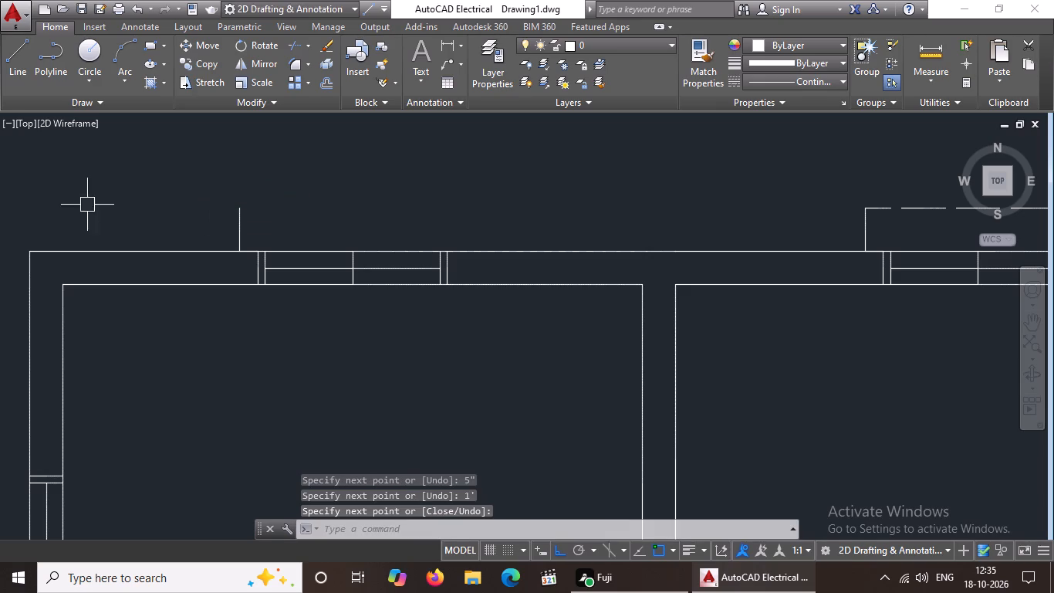
Draw that window's right projection 5" right from its right frame corner and 1' outward, and close it across to the left projection line.
{"action": "left_click", "coordinate": [5, 59]}
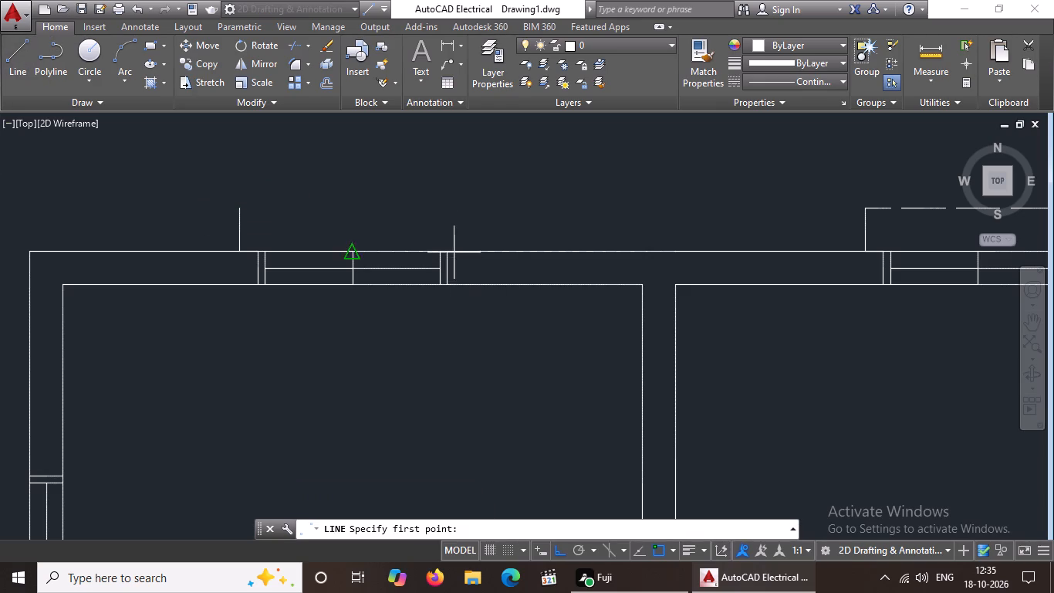
{"action": "left_click_drag", "start_coordinate": [449, 252], "coordinate": [472, 250]}
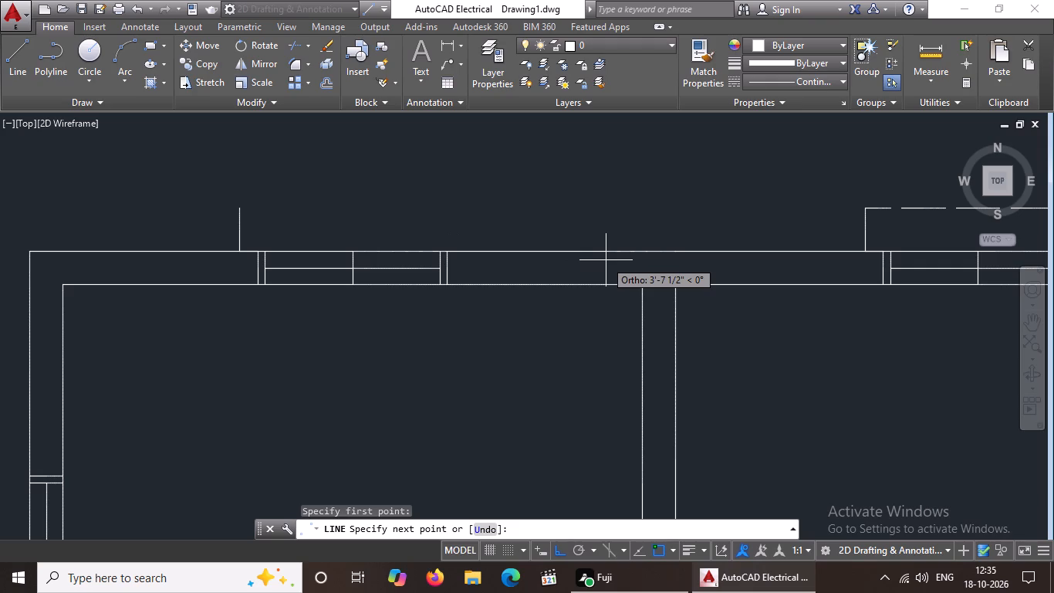
{"action": "key", "text": "5"}
{"action": "key", "text": "shift+quotedbl"}
{"action": "key", "text": "Return"}
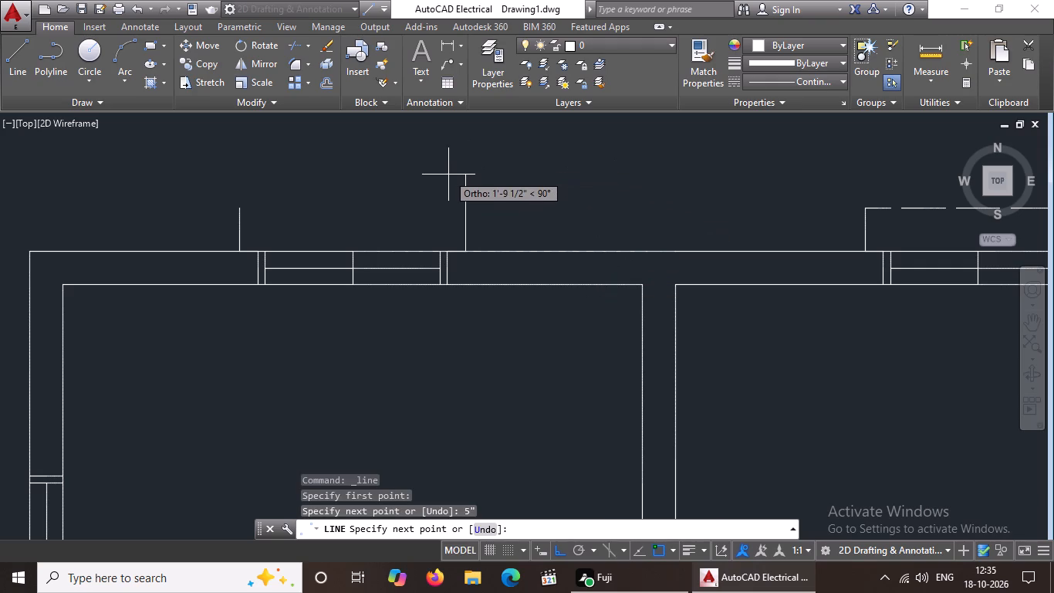
{"action": "key", "text": "1"}
{"action": "key", "text": "apostrophe"}
{"action": "key", "text": "Return"}
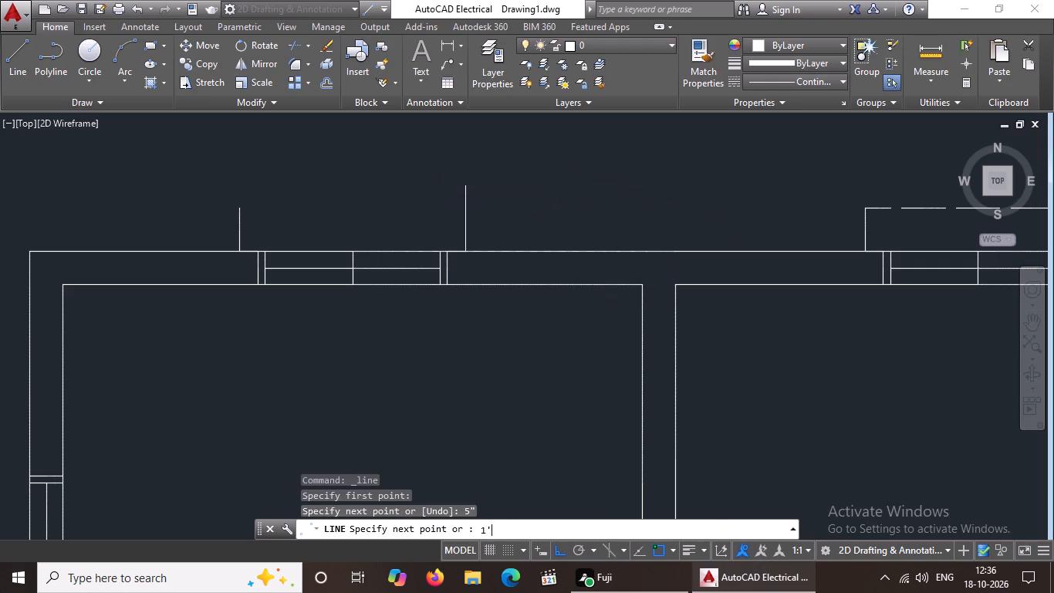
{"action": "left_click_drag", "start_coordinate": [239, 209], "coordinate": [265, 211]}
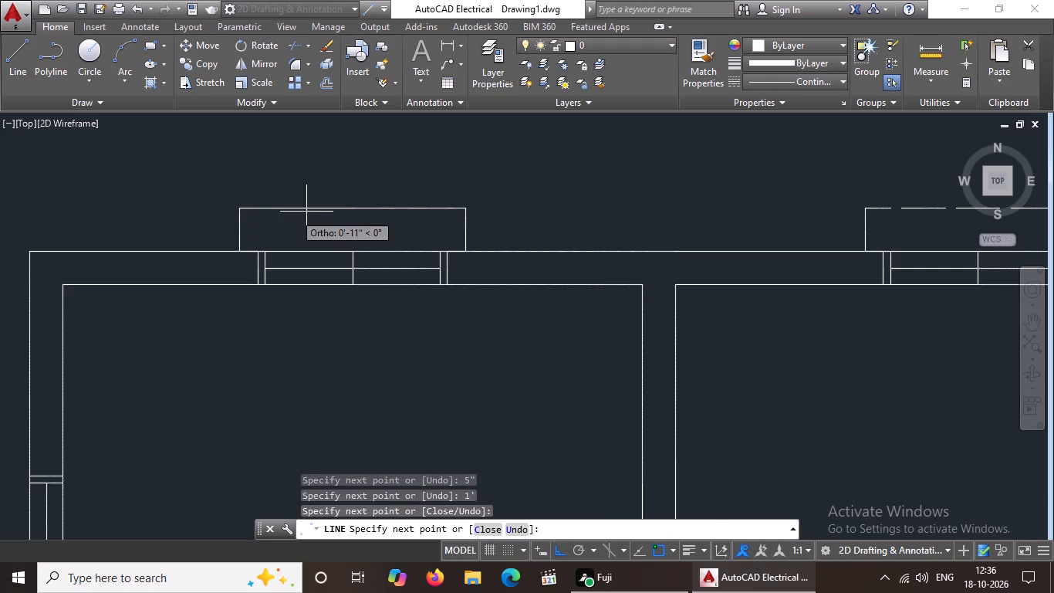
{"action": "key", "text": "Escape"}
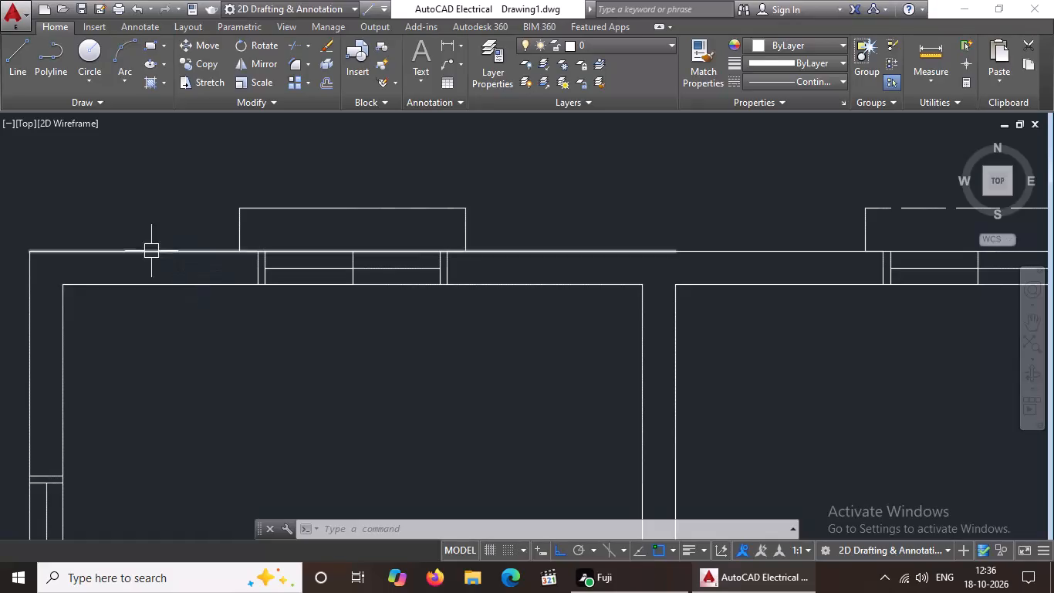
Apply the ACAD_ISO02W100 linetype to the projection lines outside the upper-left room's top wall window.
{"action": "left_click", "coordinate": [203, 171]}
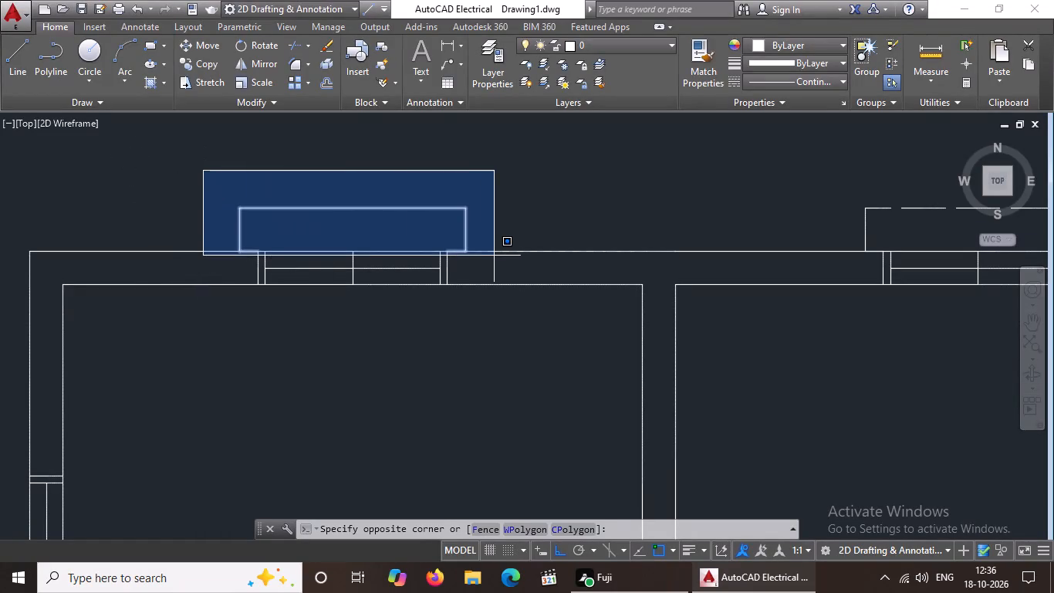
{"action": "left_click", "coordinate": [495, 258]}
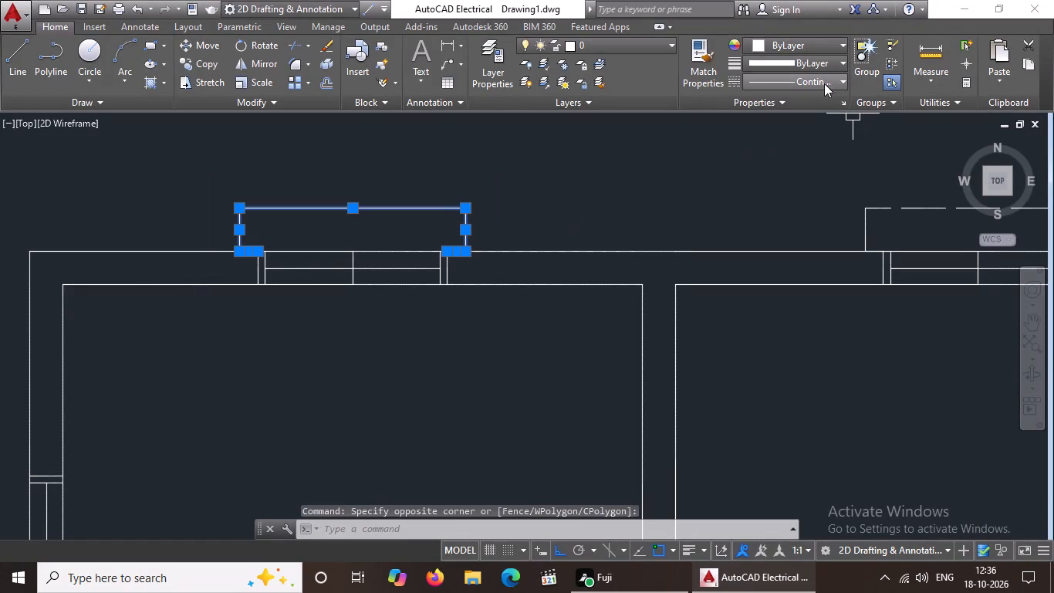
{"action": "left_click", "coordinate": [823, 81]}
{"action": "left_click", "coordinate": [816, 142]}
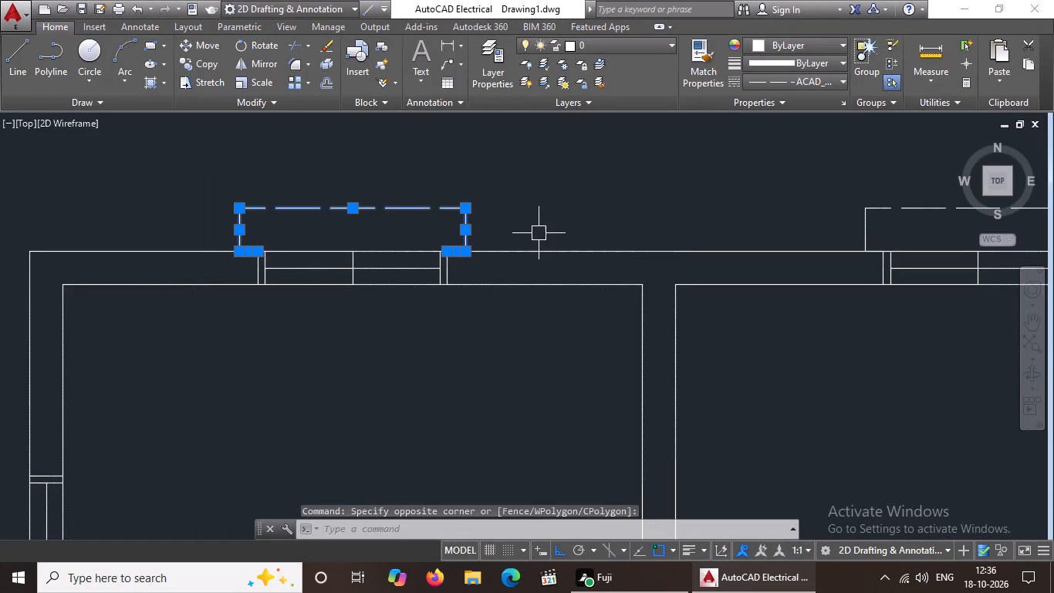
Draw a line 5" up along the outer wall face from the top frame corner of the upper-left room's left wall window, then 1' outward.
{"action": "key", "text": "Escape"}
{"action": "scroll", "coordinate": [539, 232], "scroll_direction": "down", "scroll_amount": 2}
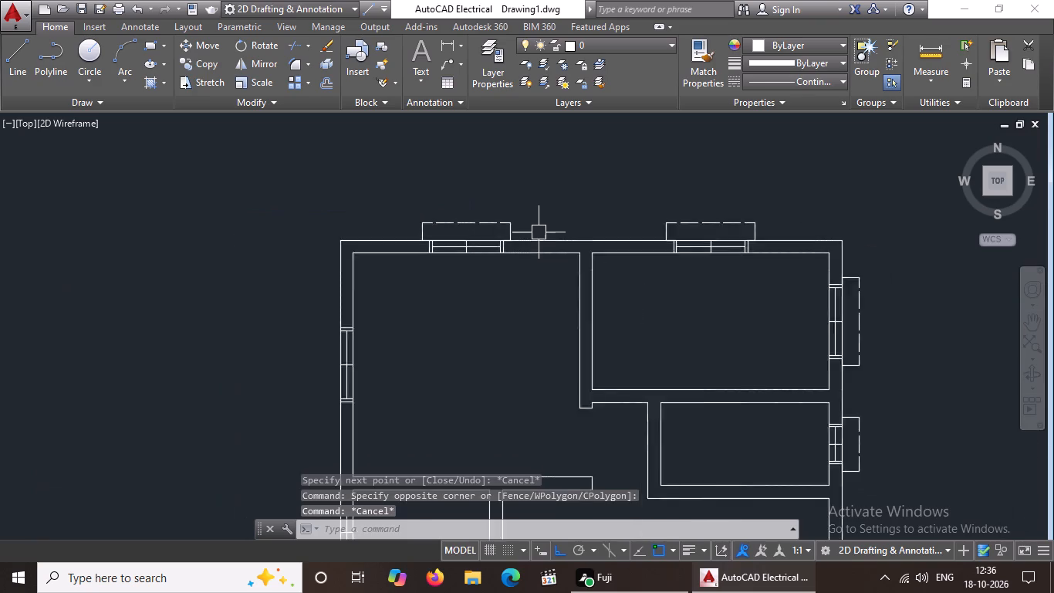
{"action": "scroll", "coordinate": [539, 232], "scroll_direction": "down", "scroll_amount": 1}
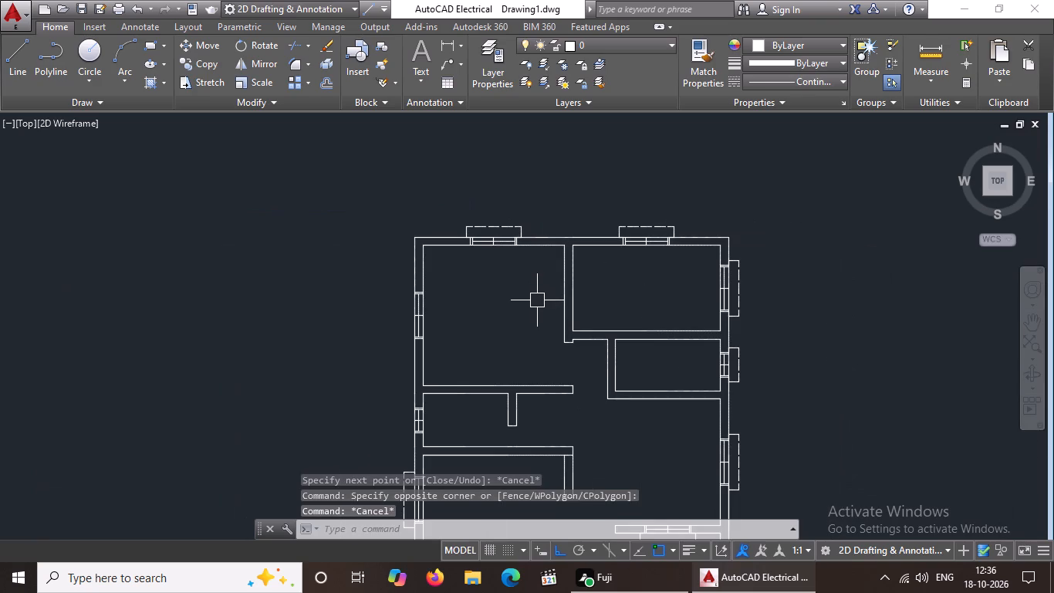
{"action": "middle_click_drag", "start_coordinate": [498, 366], "coordinate": [512, 320]}
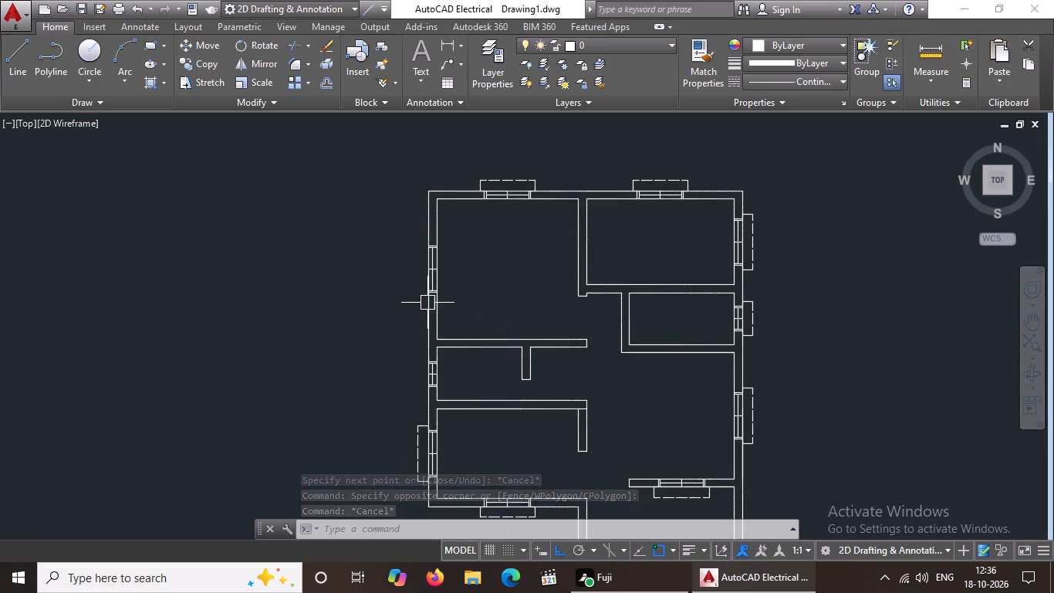
{"action": "scroll", "coordinate": [427, 293], "scroll_direction": "up", "scroll_amount": 2}
{"action": "left_click", "coordinate": [5, 56]}
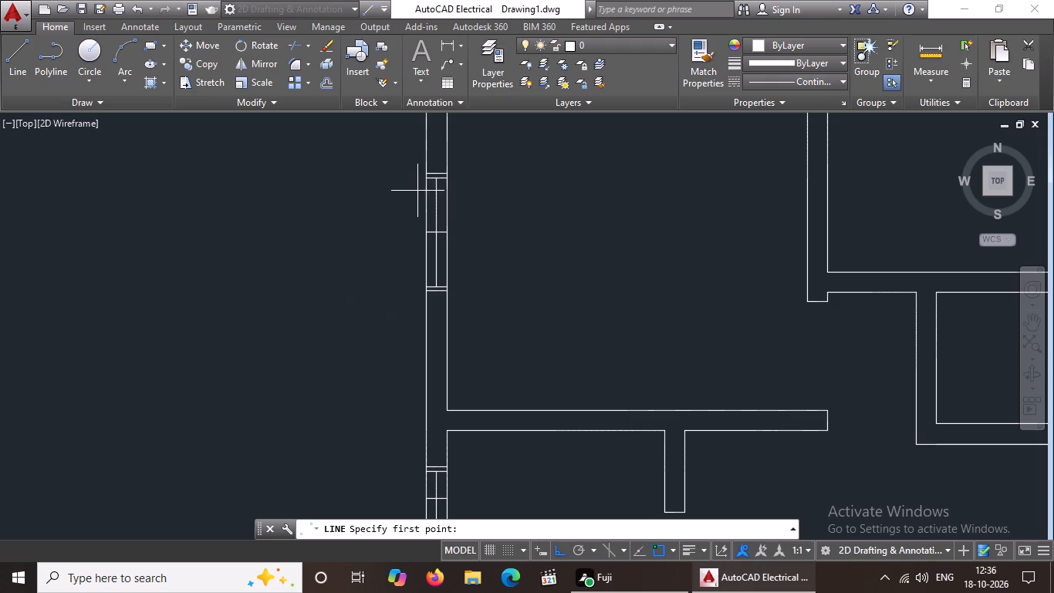
{"action": "scroll", "coordinate": [432, 151], "scroll_direction": "up", "scroll_amount": 1}
{"action": "middle_click_drag", "start_coordinate": [432, 160], "coordinate": [421, 239]}
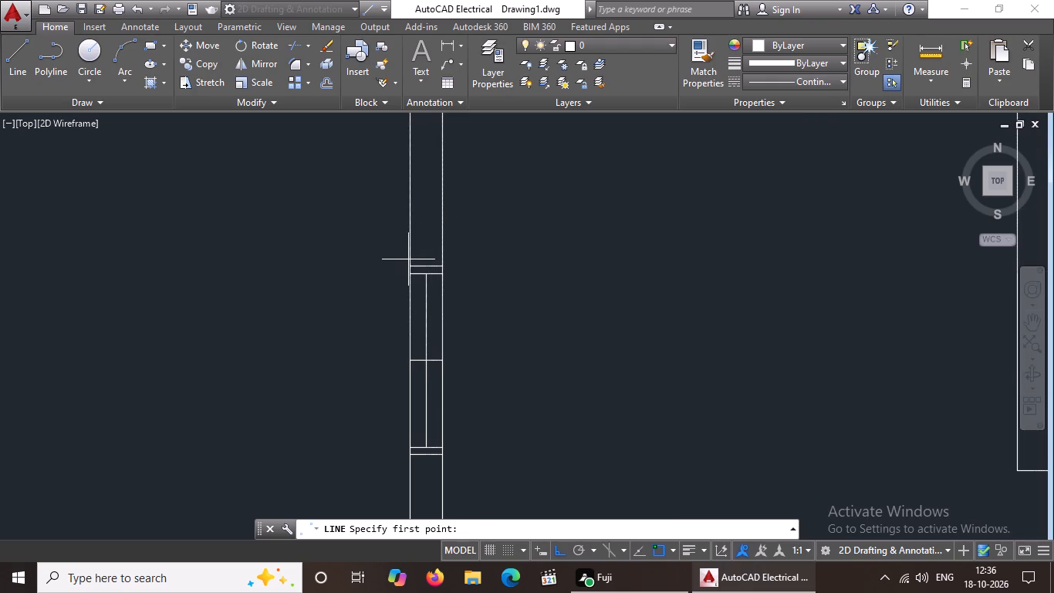
{"action": "left_click", "coordinate": [412, 267]}
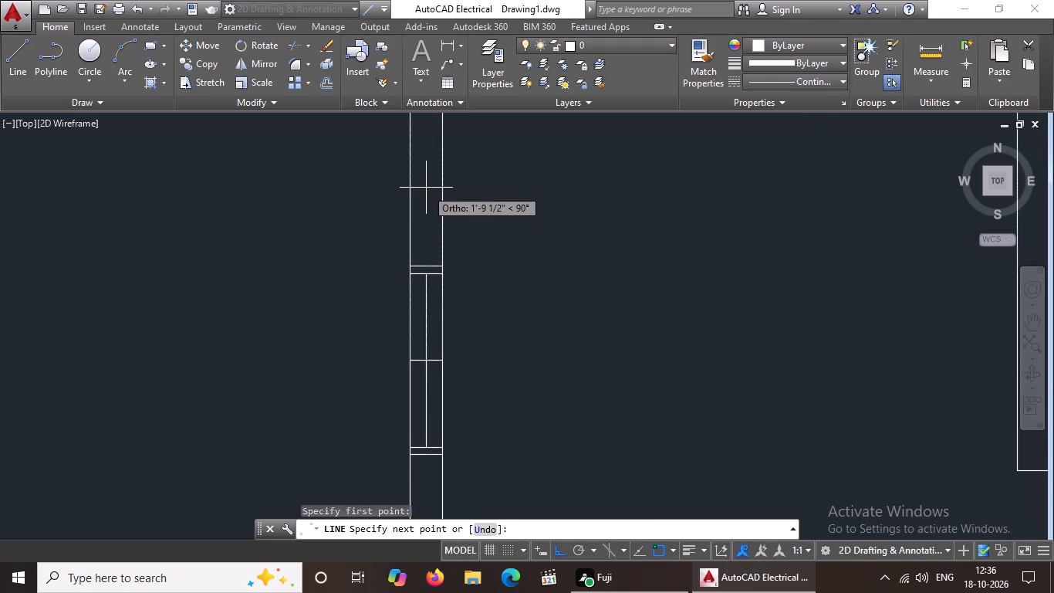
{"action": "key", "text": "5"}
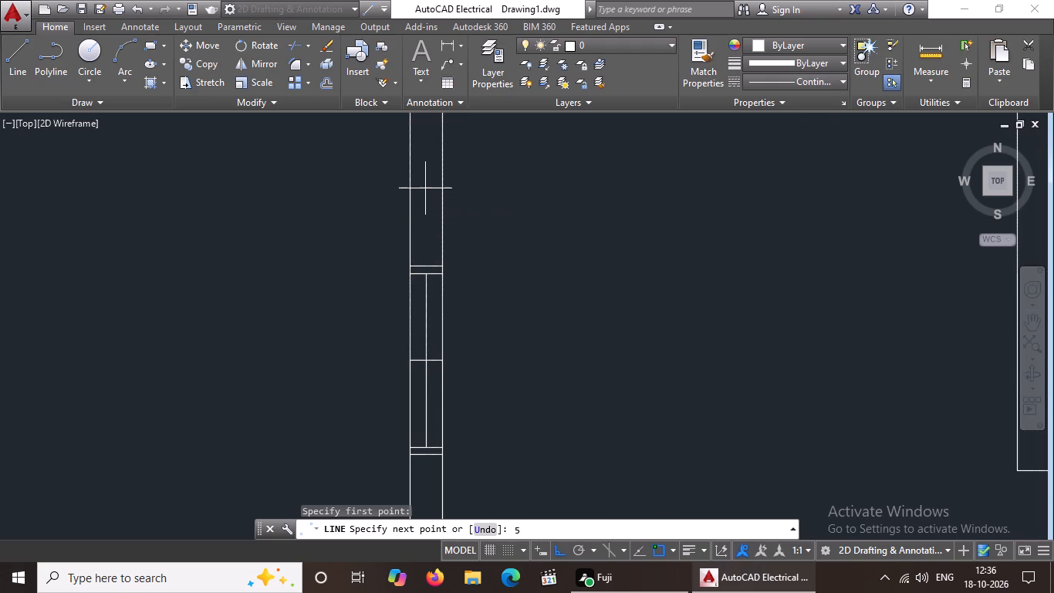
{"action": "key", "text": "shift+quotedbl"}
{"action": "key", "text": "Return"}
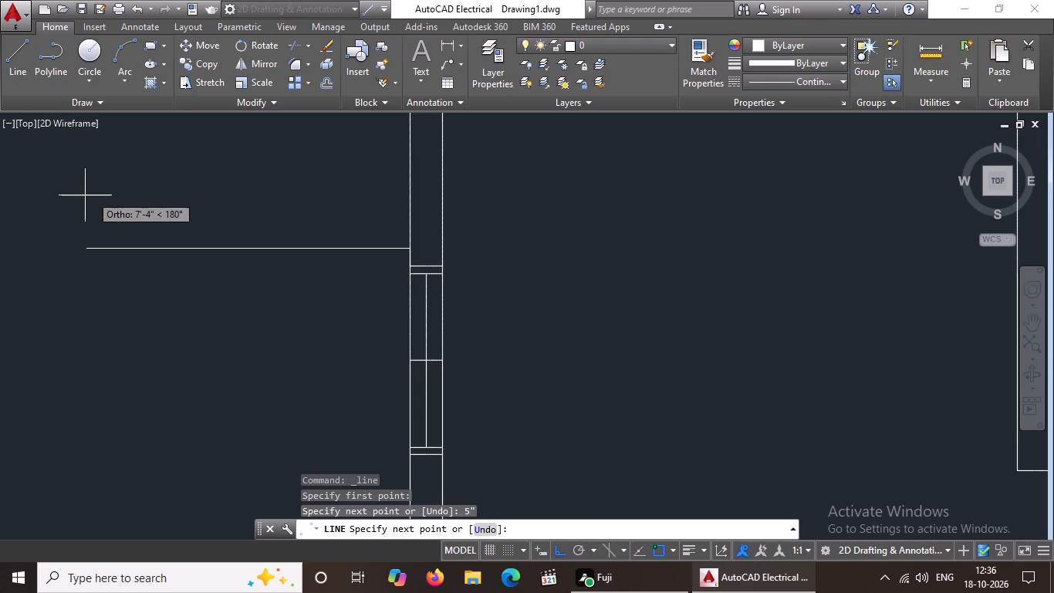
{"action": "key", "text": "1"}
{"action": "key", "text": "apostrophe"}
{"action": "key", "text": "Return"}
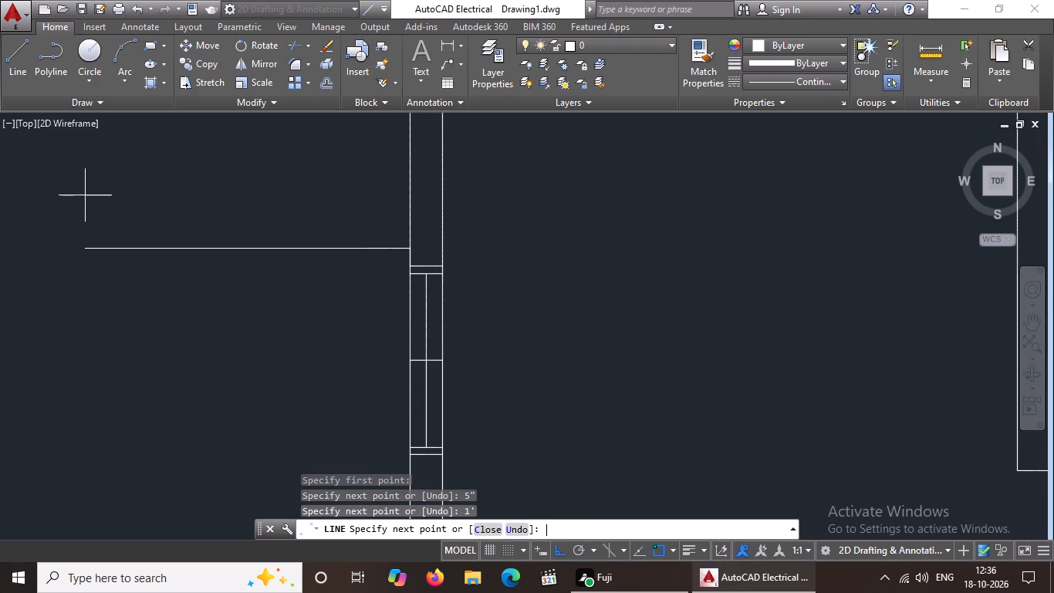
{"action": "key", "text": "Return"}
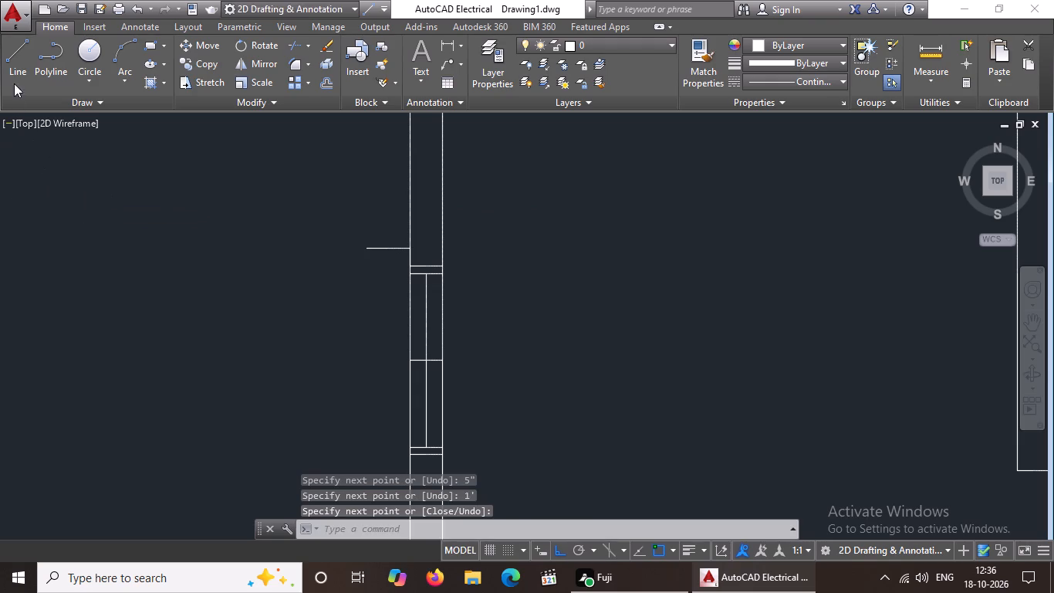
Draw that window's lower projection 5" down from its bottom frame corner and 1' outward, and close it up to the upper projection line.
{"action": "left_click", "coordinate": [13, 70]}
{"action": "middle_click_drag", "start_coordinate": [396, 380], "coordinate": [396, 379]}
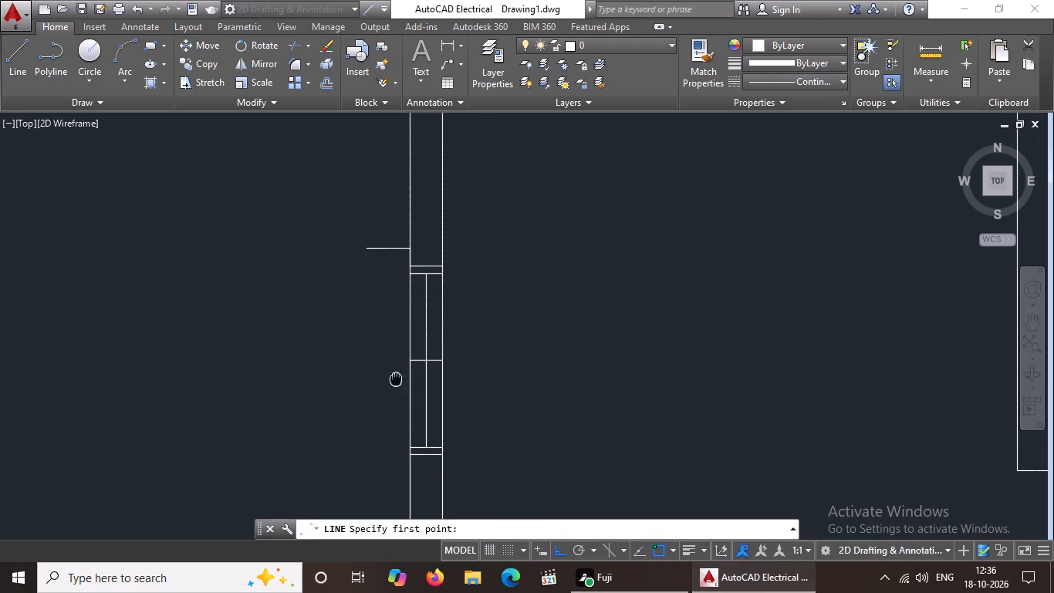
{"action": "middle_click_drag", "start_coordinate": [396, 379], "coordinate": [431, 299]}
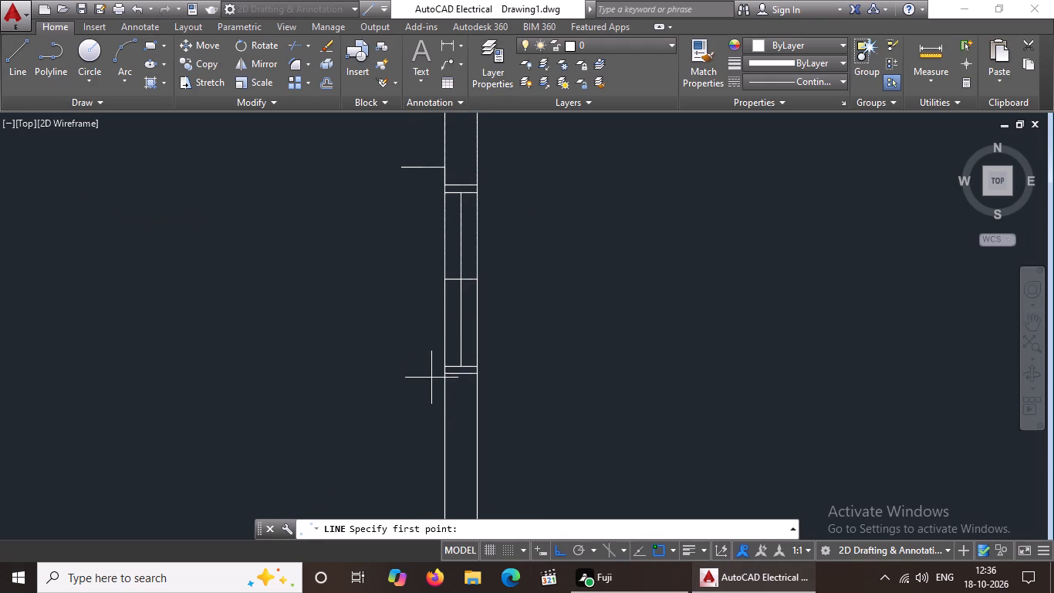
{"action": "left_click", "coordinate": [444, 374]}
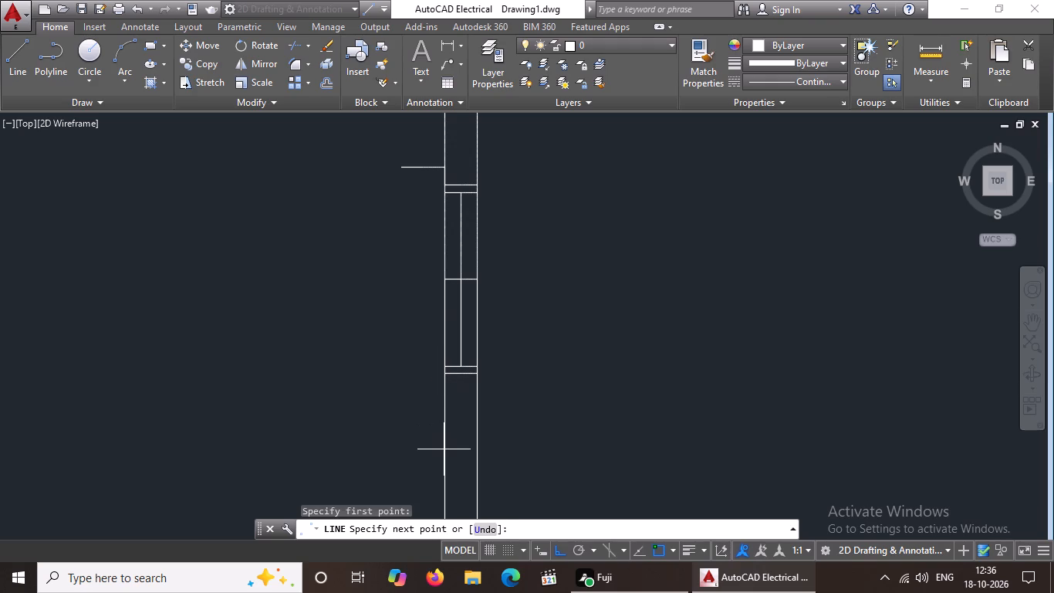
{"action": "type", "text": "5\""}
{"action": "key", "text": "Return"}
{"action": "type", "text": "1'"}
{"action": "key", "text": "Return"}
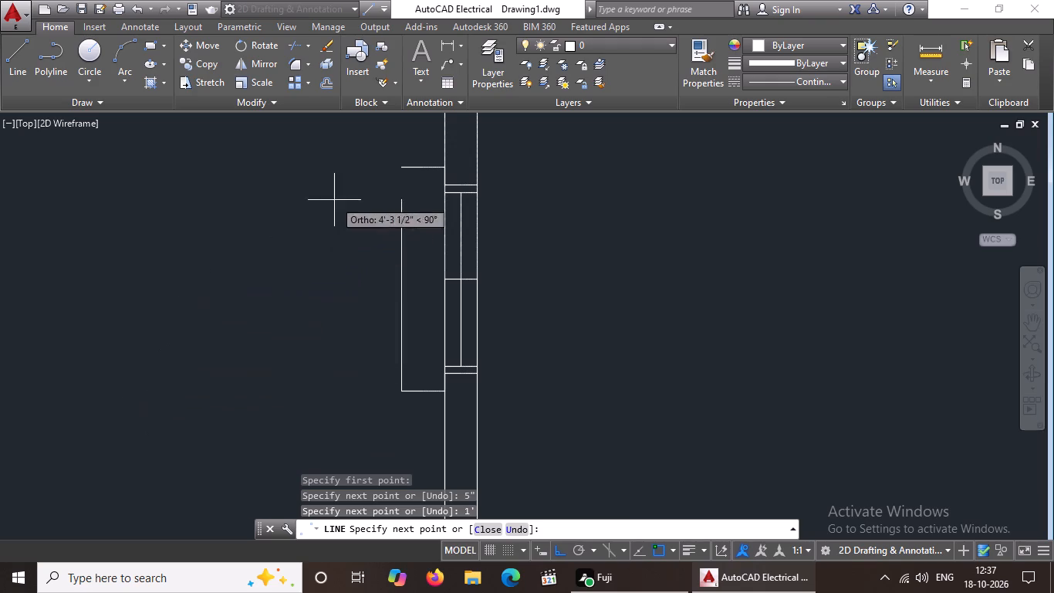
{"action": "left_click", "coordinate": [404, 168]}
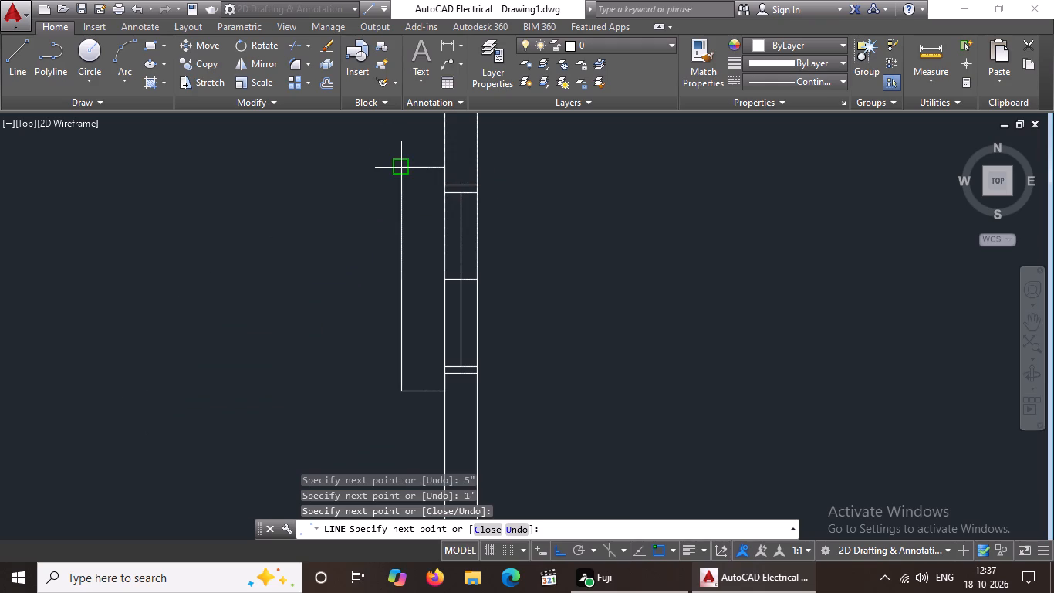
{"action": "key", "text": "Escape"}
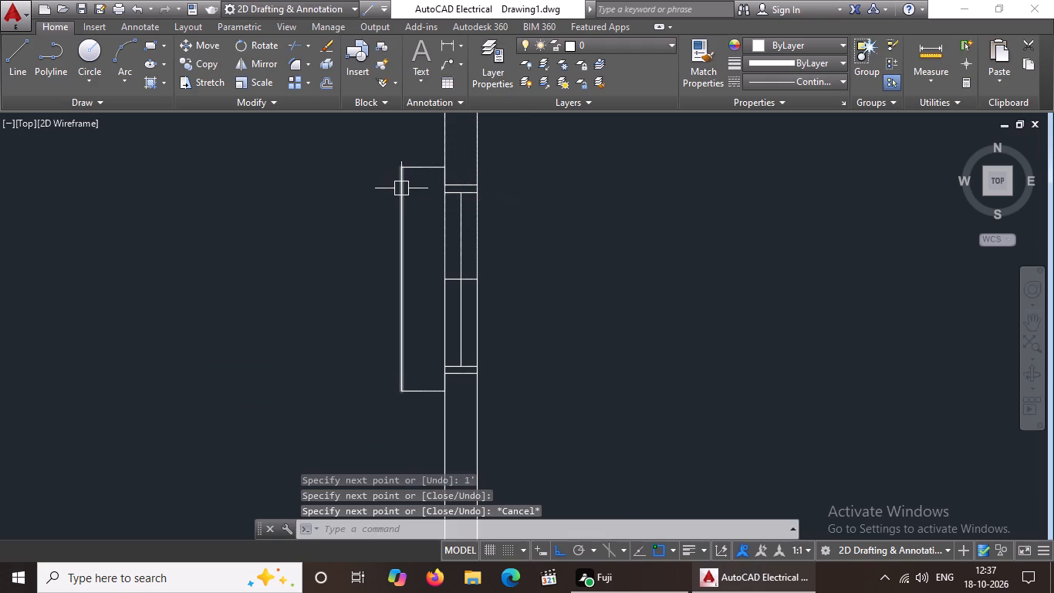
Apply the ACAD_ISO02W100 linetype to the projection lines outside the upper-left room's left wall window.
{"action": "scroll", "coordinate": [401, 188], "scroll_direction": "down", "scroll_amount": 3}
{"action": "scroll", "coordinate": [388, 168], "scroll_direction": "up", "scroll_amount": 2}
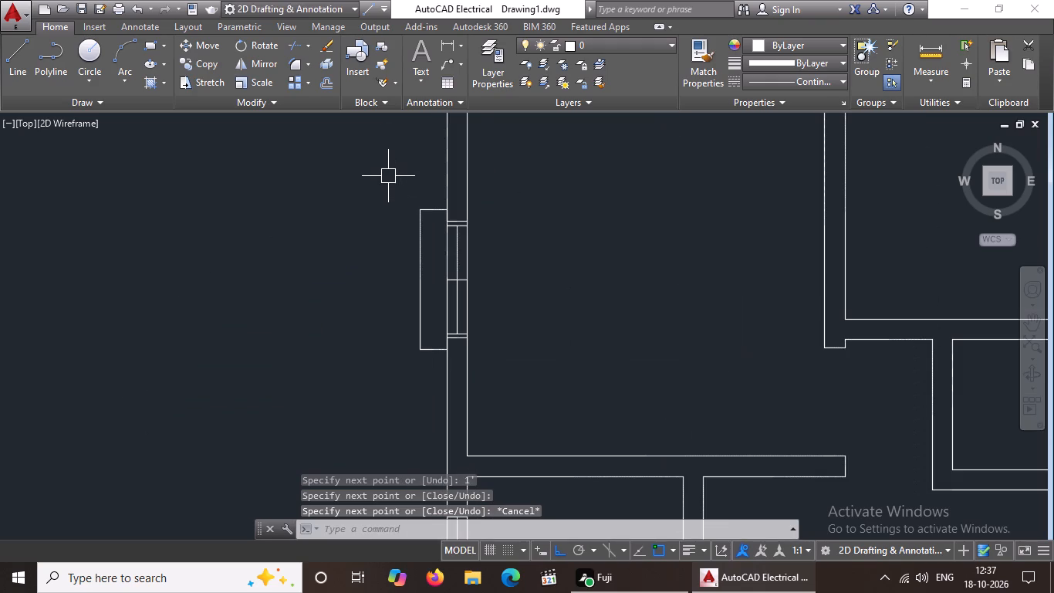
{"action": "scroll", "coordinate": [388, 178], "scroll_direction": "up", "scroll_amount": 1}
{"action": "left_click", "coordinate": [394, 191]}
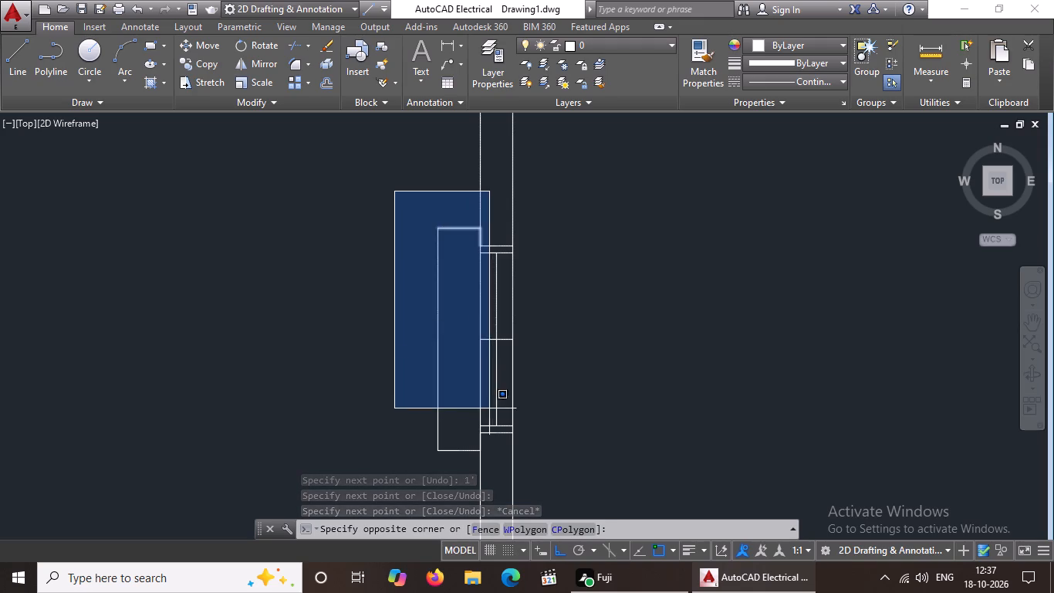
{"action": "left_click", "coordinate": [491, 466]}
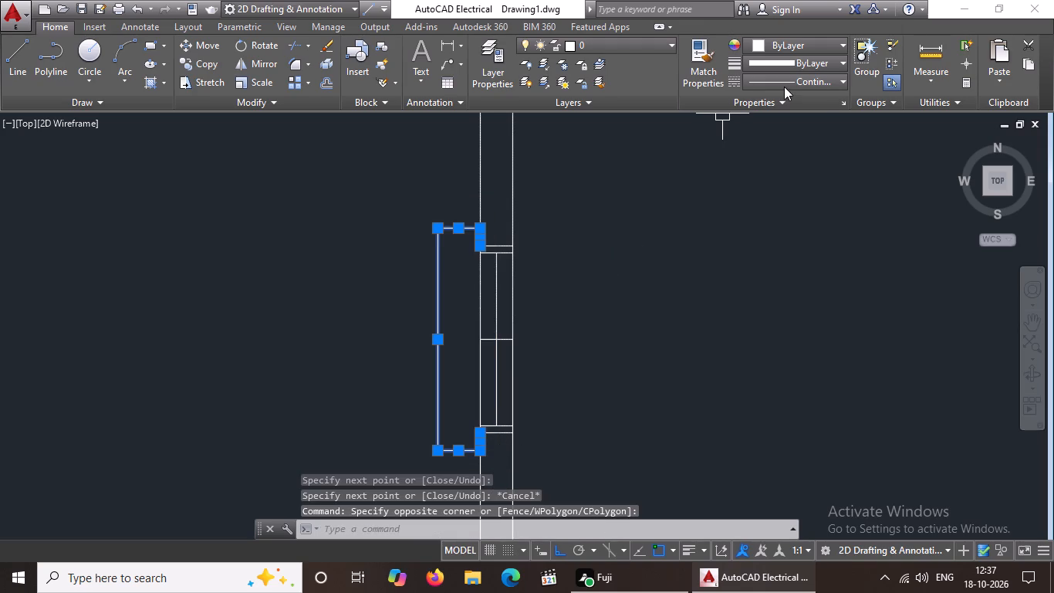
{"action": "left_click", "coordinate": [787, 82]}
{"action": "left_click_drag", "start_coordinate": [771, 136], "coordinate": [769, 143]}
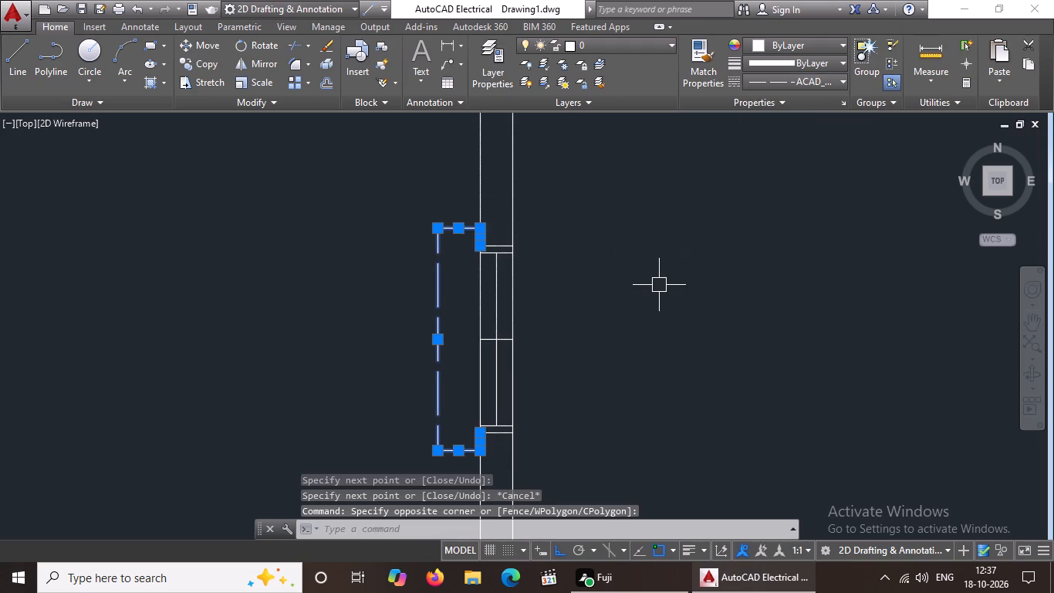
{"action": "key", "text": "Escape"}
Draw a line 5" up along the outer wall face from the top frame corner of the small middle-left room's window, then 1' outward.
{"action": "scroll", "coordinate": [656, 289], "scroll_direction": "down", "scroll_amount": 2}
{"action": "middle_click_drag", "start_coordinate": [650, 280], "coordinate": [611, 149]}
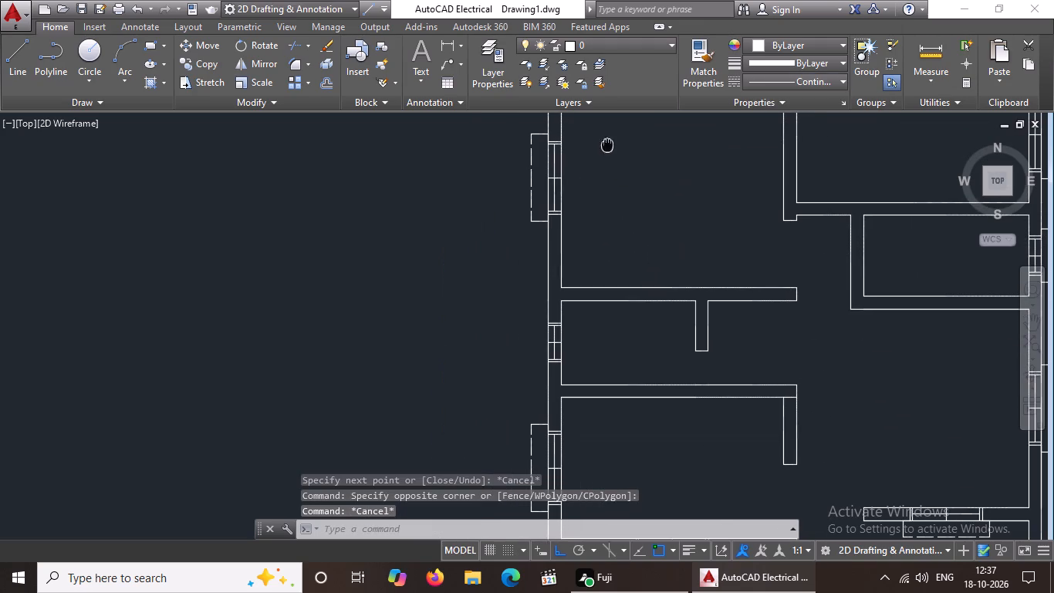
{"action": "left_click", "coordinate": [13, 63]}
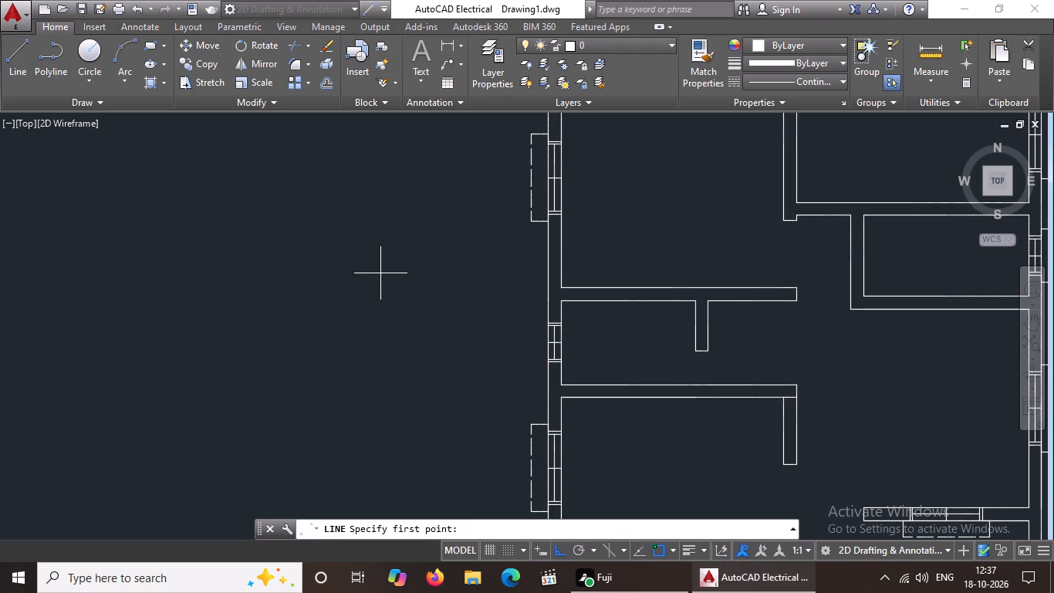
{"action": "scroll", "coordinate": [573, 328], "scroll_direction": "up", "scroll_amount": 2}
{"action": "left_click", "coordinate": [508, 319]}
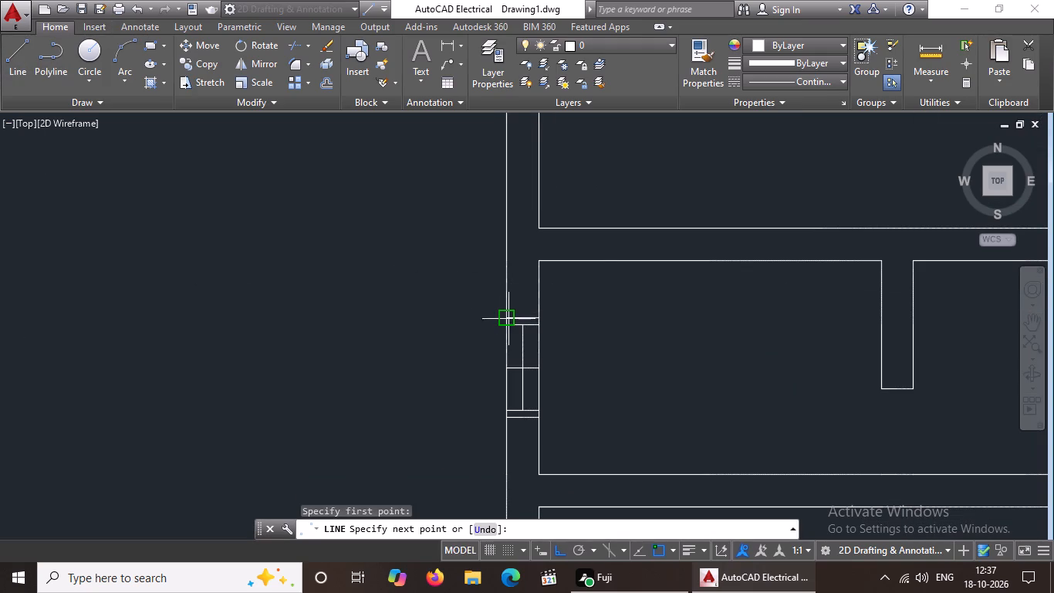
{"action": "key", "text": "5"}
{"action": "key", "text": "shift+quotedbl"}
{"action": "key", "text": "Return"}
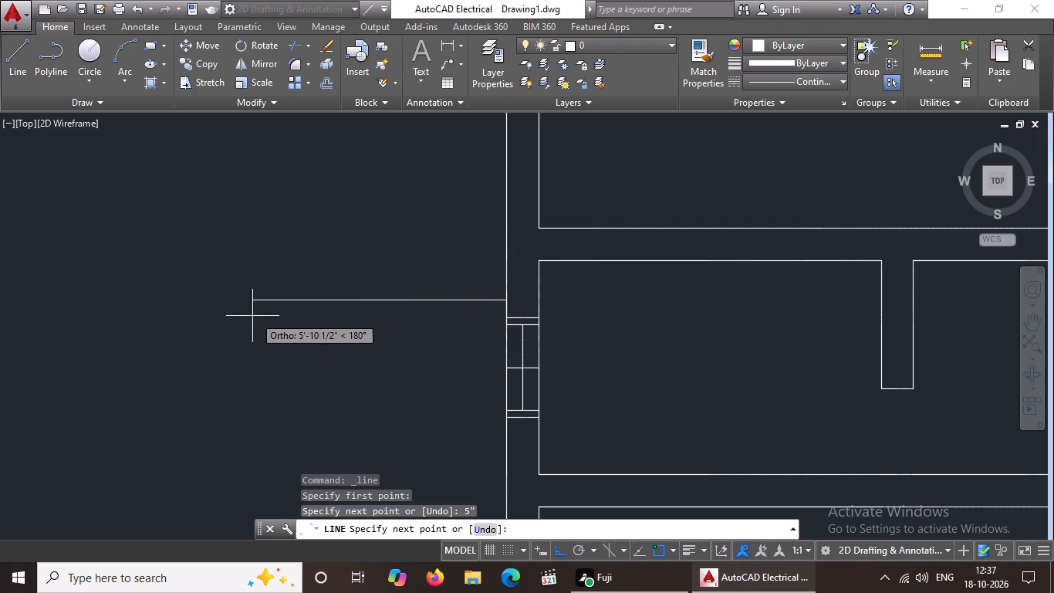
{"action": "type", "text": "1'"}
{"action": "key", "text": "Return"}
{"action": "key", "text": "Return"}
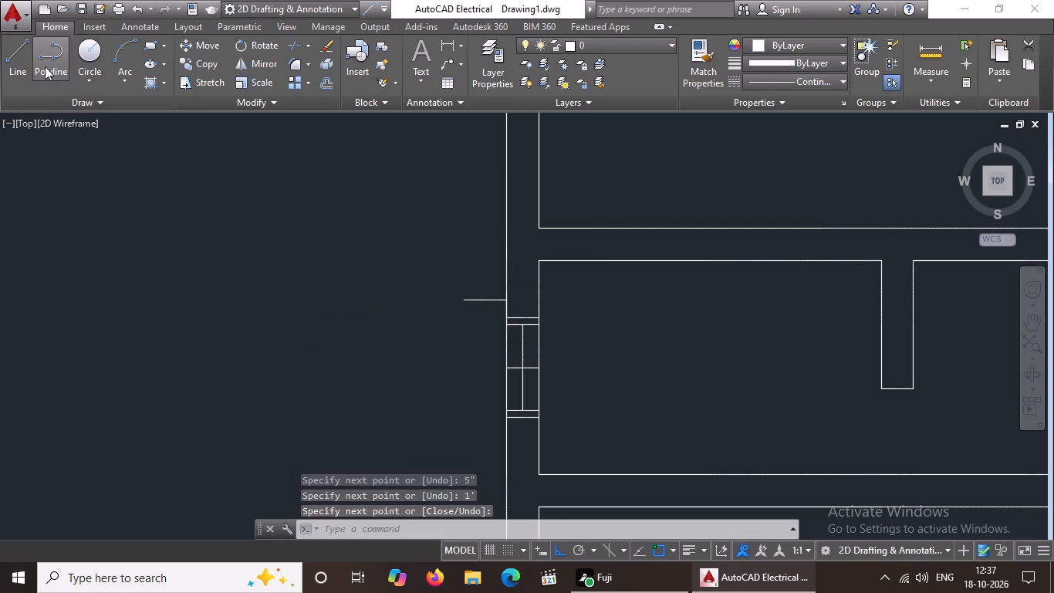
Draw the small window's lower projection 5" down from its bottom frame corner and 1' outward, and close it up to the upper projection line.
{"action": "left_click", "coordinate": [7, 67]}
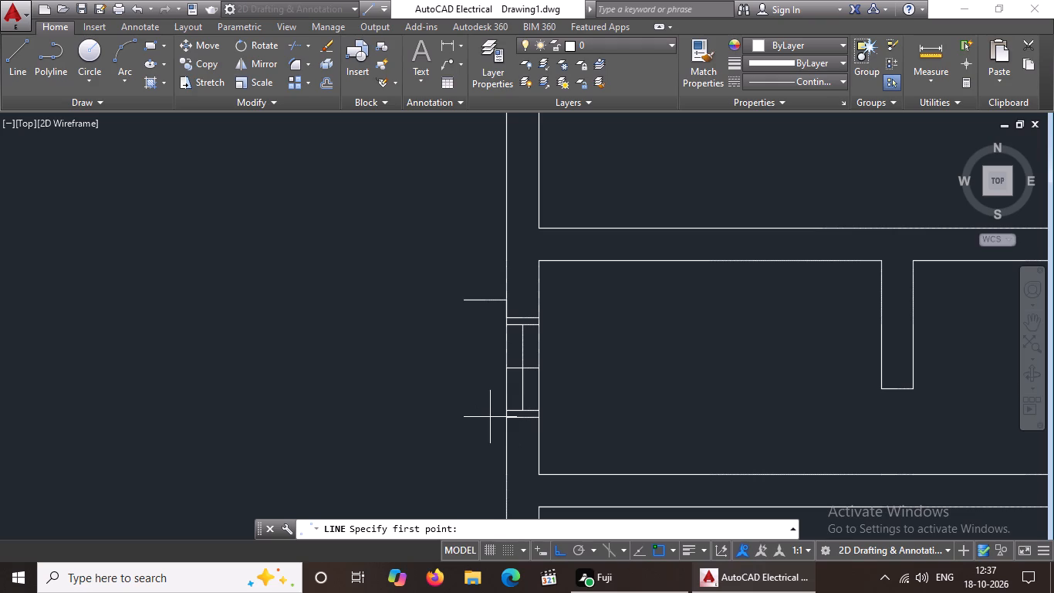
{"action": "left_click", "coordinate": [512, 418]}
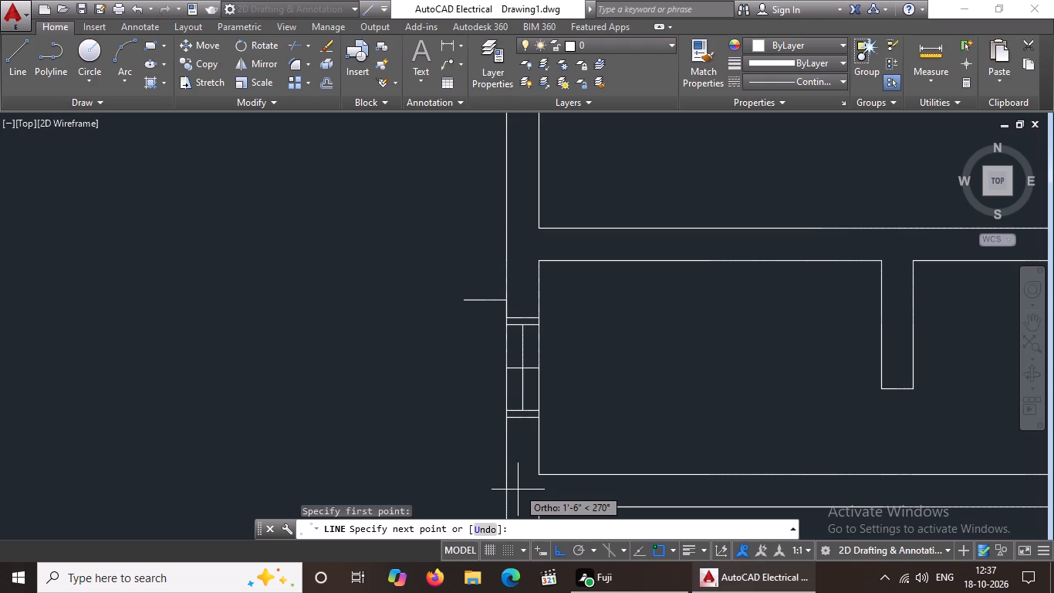
{"action": "key", "text": "5"}
{"action": "key", "text": "shift+quotedbl"}
{"action": "key", "text": "Return"}
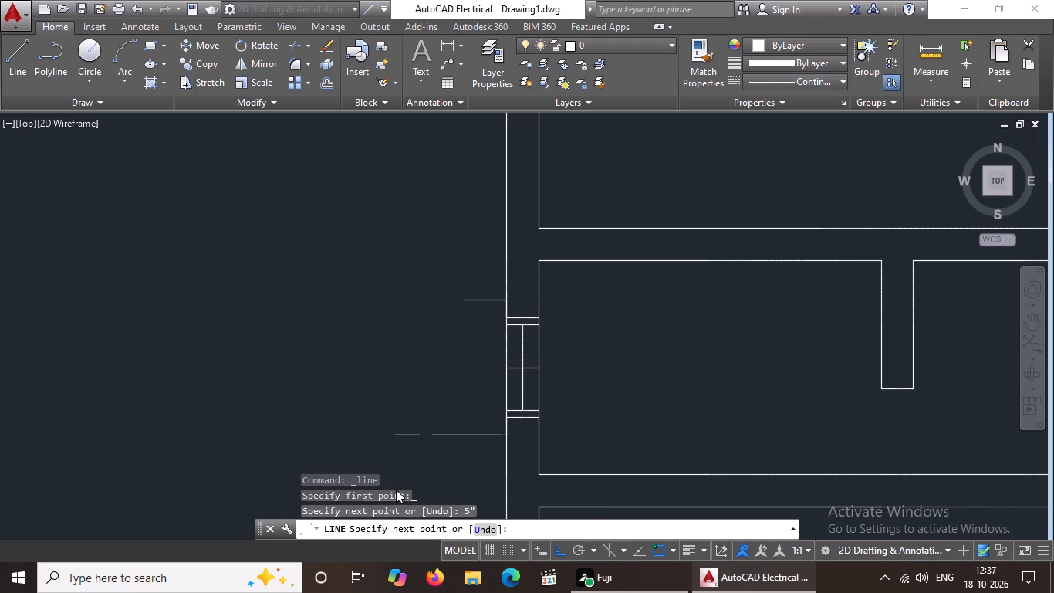
{"action": "type", "text": "1'"}
{"action": "key", "text": "Return"}
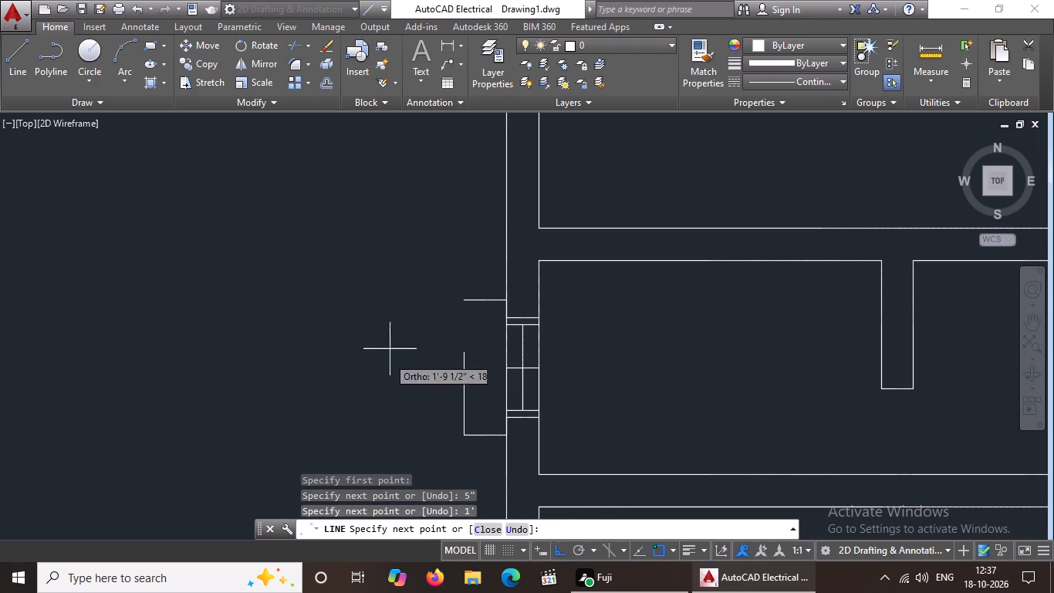
{"action": "left_click", "coordinate": [468, 300]}
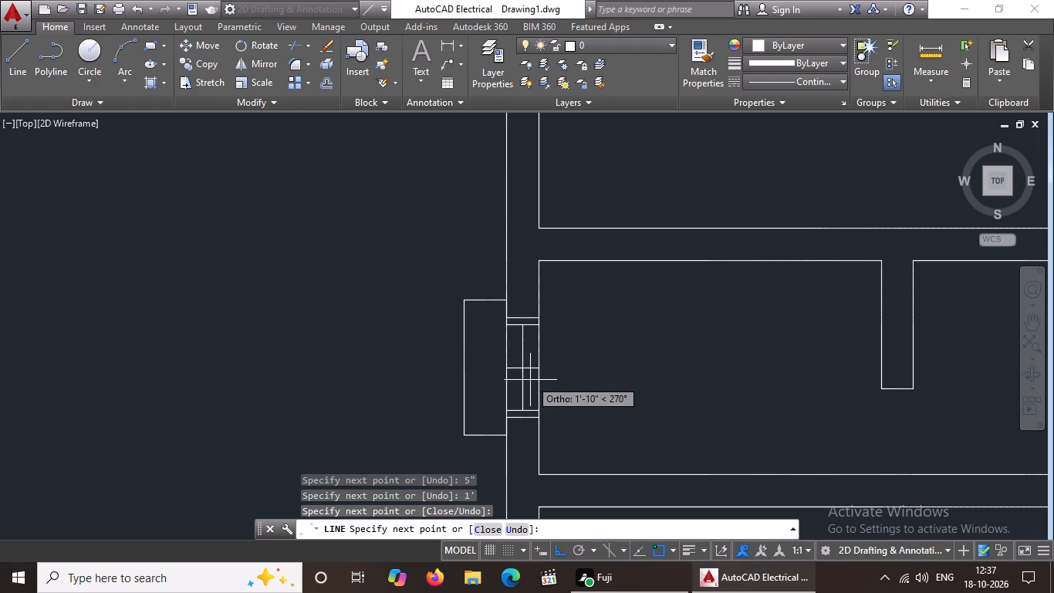
{"action": "key", "text": "Escape"}
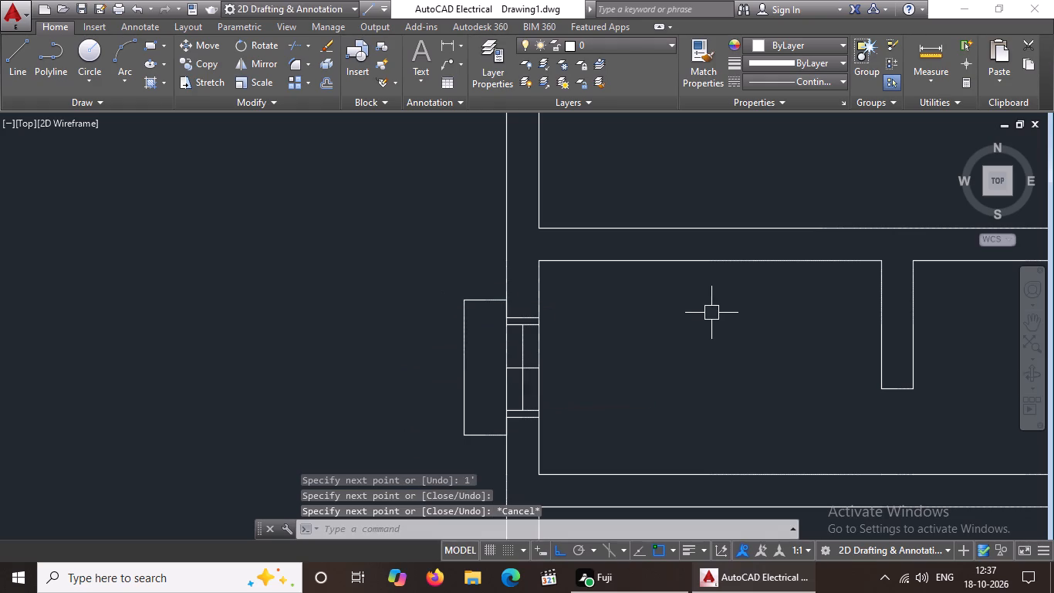
Apply the ACAD_ISO02W100 linetype to the projection lines outside the small middle-left room's window.
{"action": "scroll", "coordinate": [719, 320], "scroll_direction": "down", "scroll_amount": 3}
{"action": "scroll", "coordinate": [669, 309], "scroll_direction": "up", "scroll_amount": 3}
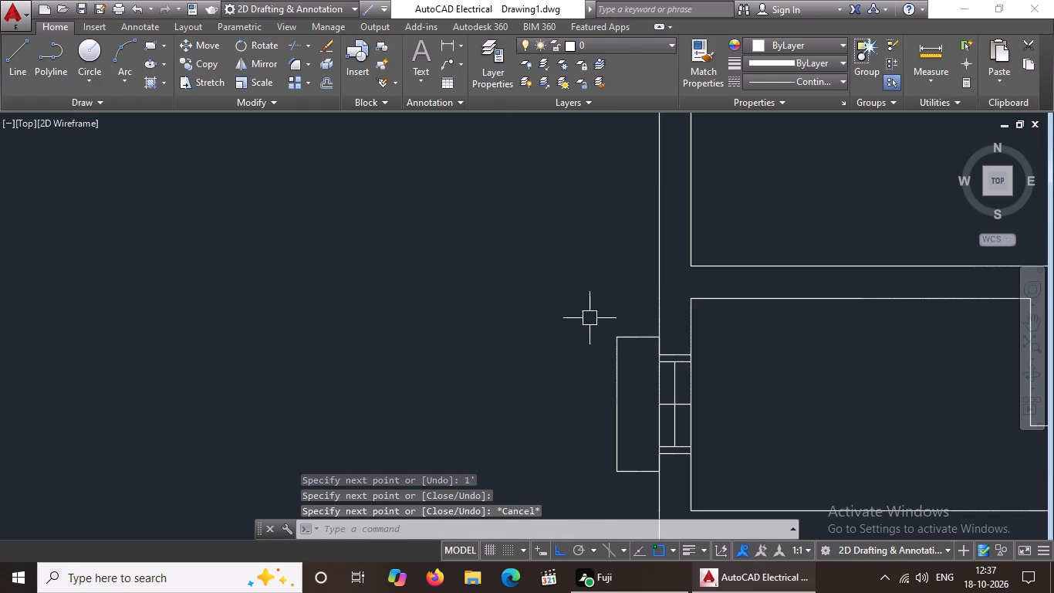
{"action": "left_click", "coordinate": [588, 317]}
{"action": "left_click", "coordinate": [670, 482]}
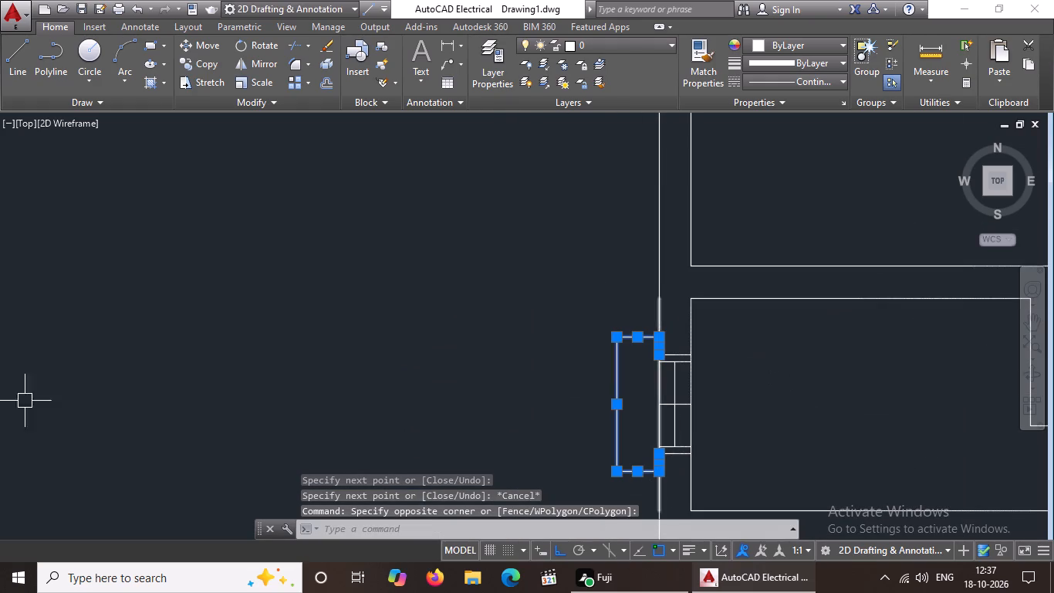
{"action": "left_click", "coordinate": [775, 80]}
{"action": "left_click", "coordinate": [766, 144]}
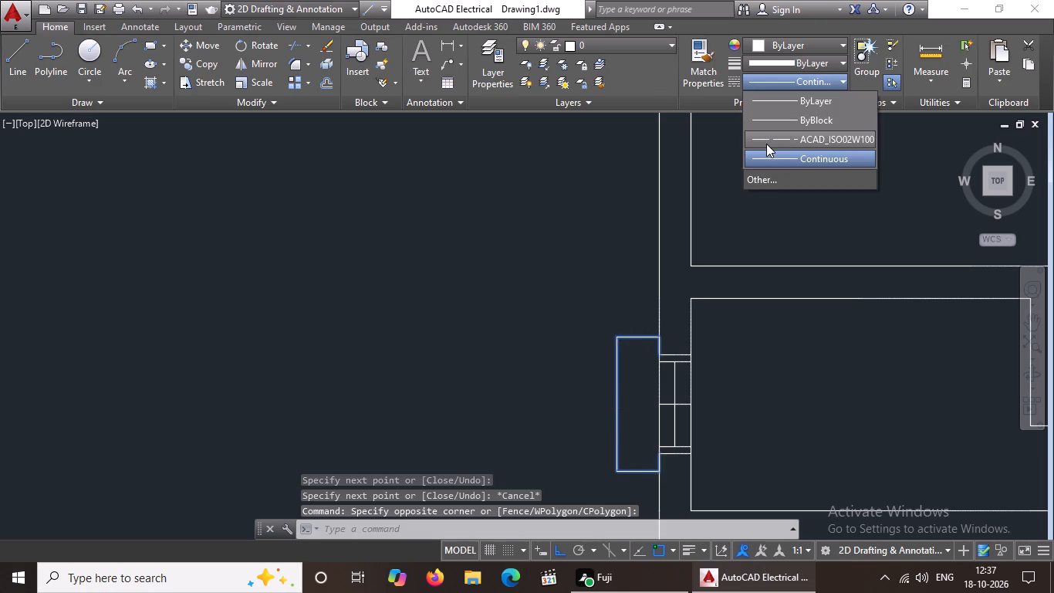
{"action": "key", "text": "Escape"}
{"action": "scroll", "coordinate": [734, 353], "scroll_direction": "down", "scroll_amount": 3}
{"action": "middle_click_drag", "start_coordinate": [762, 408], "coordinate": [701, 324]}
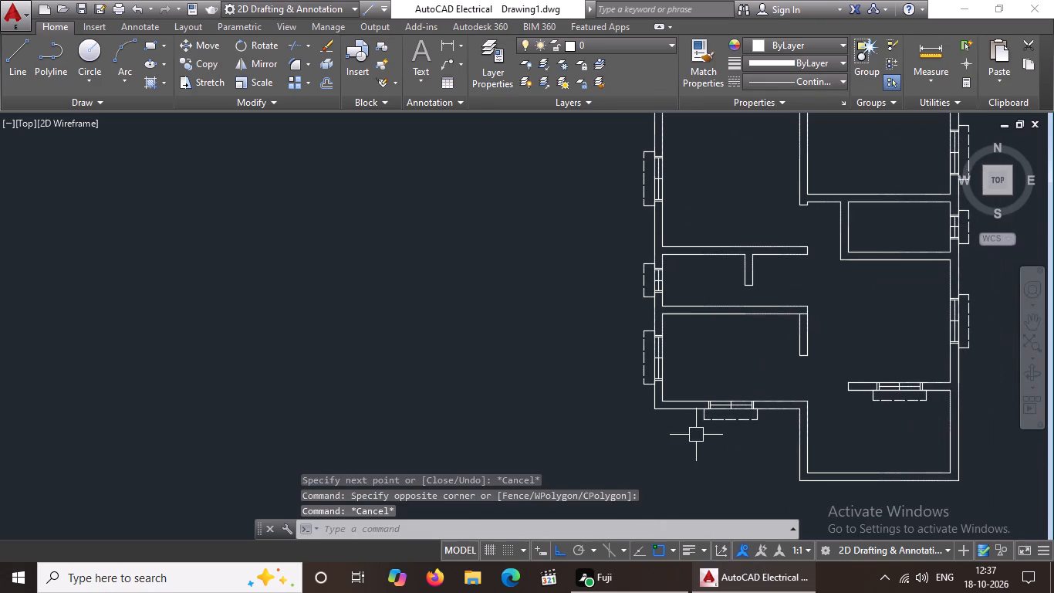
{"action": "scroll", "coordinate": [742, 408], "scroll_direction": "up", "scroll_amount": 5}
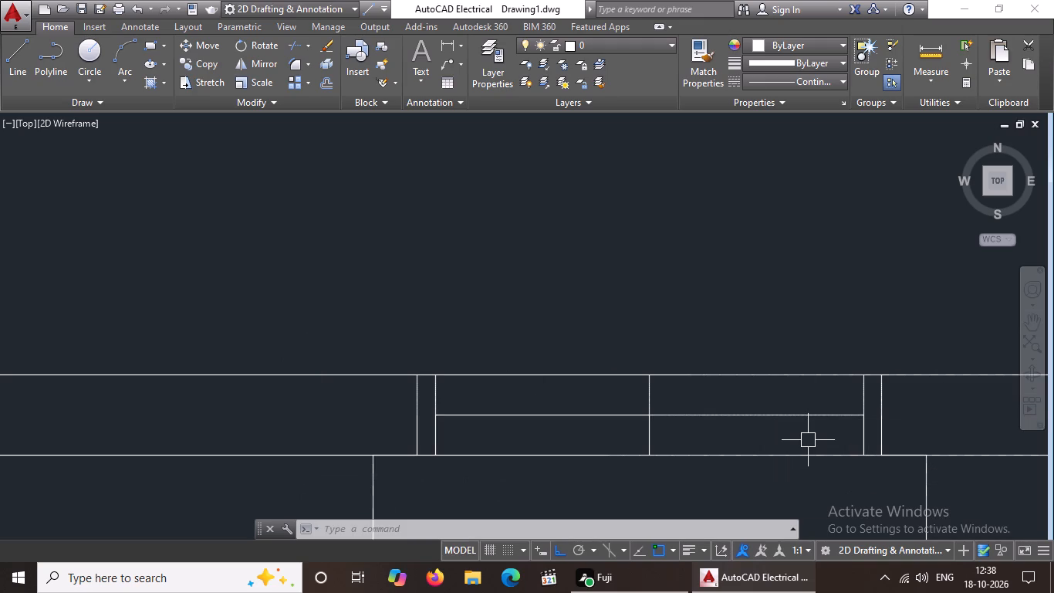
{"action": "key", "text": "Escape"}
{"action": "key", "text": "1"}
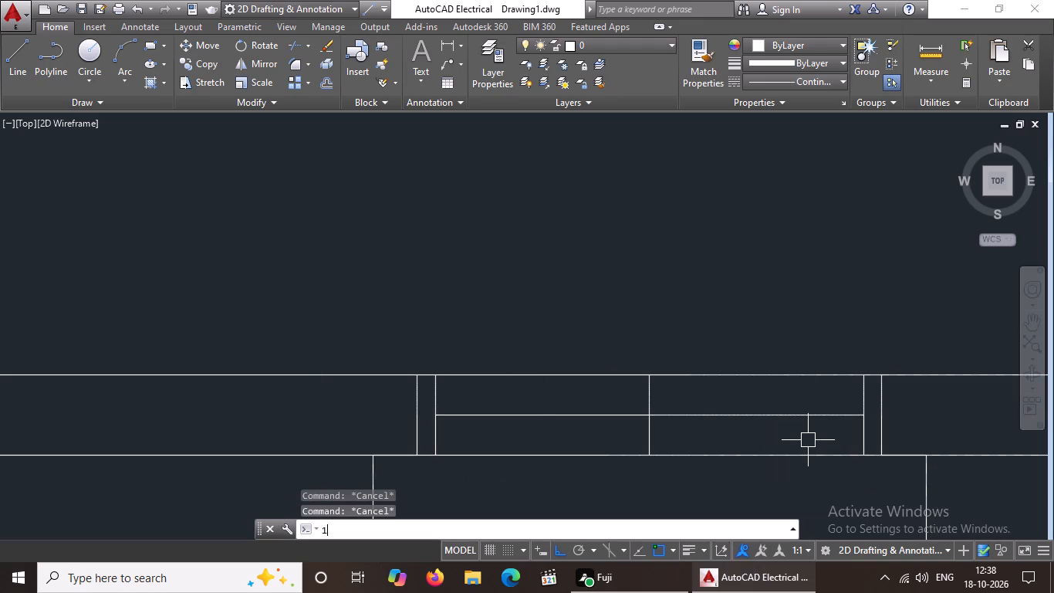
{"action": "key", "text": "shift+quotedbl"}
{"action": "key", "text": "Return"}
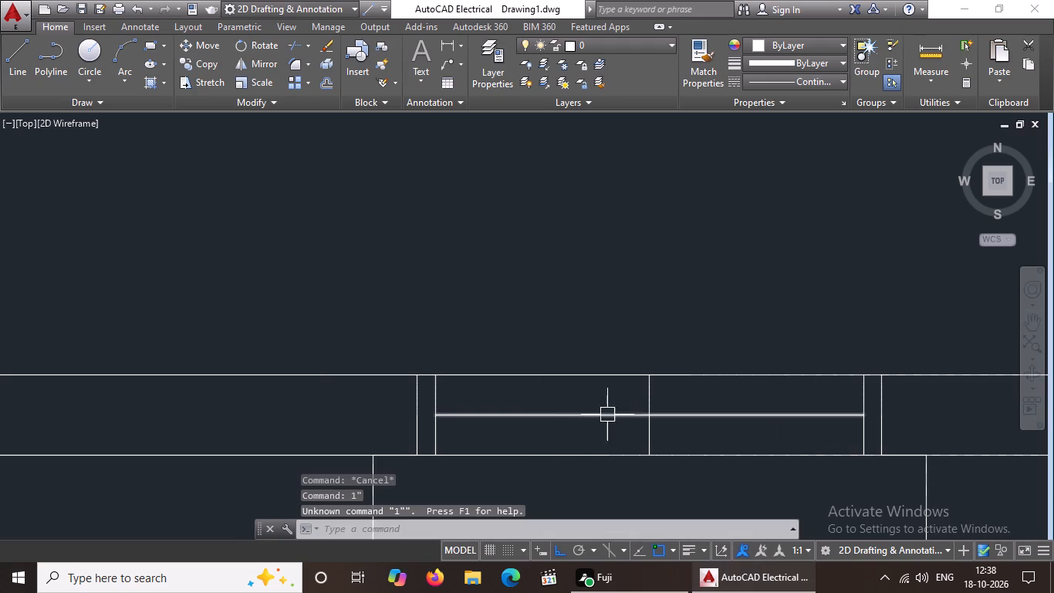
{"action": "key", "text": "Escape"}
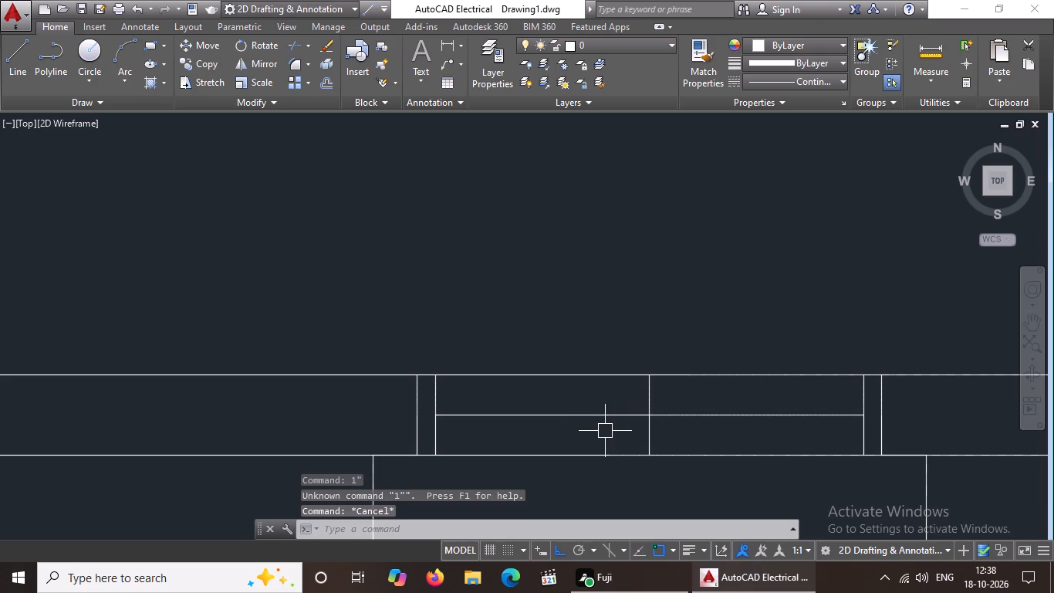
Offset the centre line of the lower-left room's bottom wall window 1" to both sides.
{"action": "key", "text": "o"}
{"action": "key", "text": "Return"}
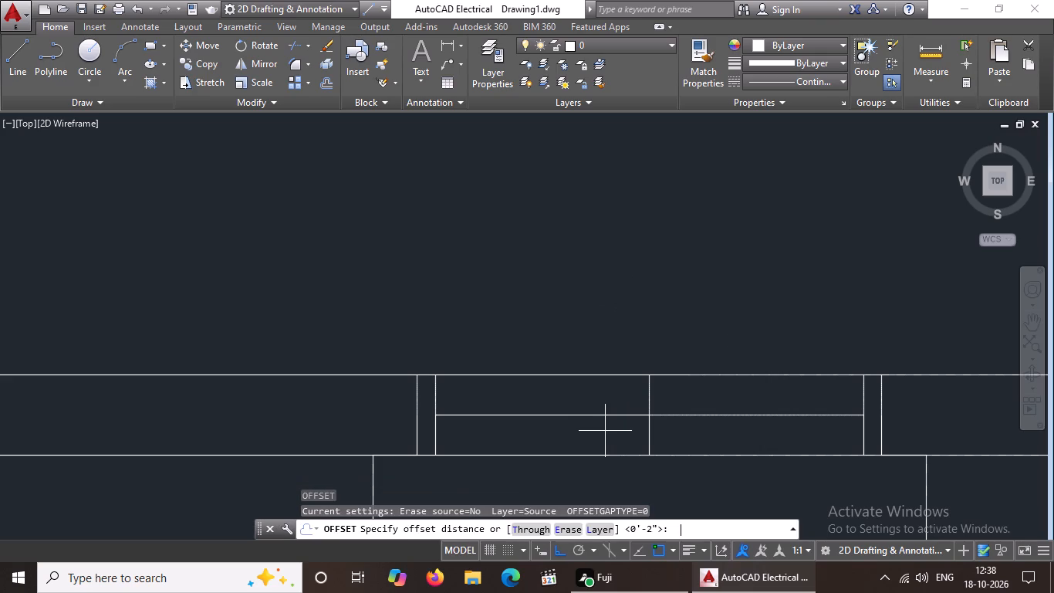
{"action": "key", "text": "1"}
{"action": "key", "text": "shift+quotedbl"}
{"action": "key", "text": "Return"}
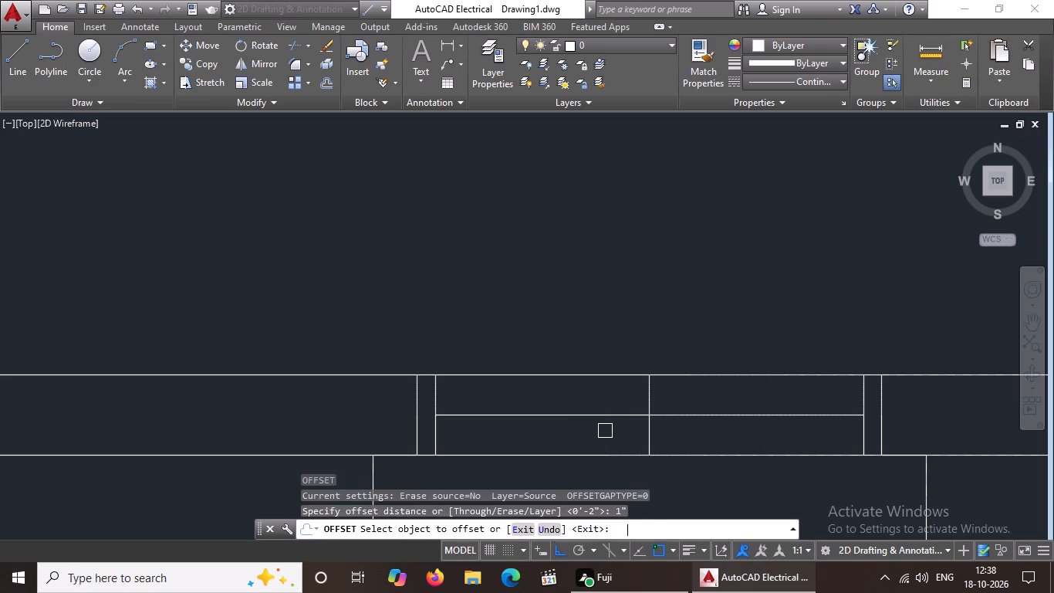
{"action": "left_click", "coordinate": [606, 418]}
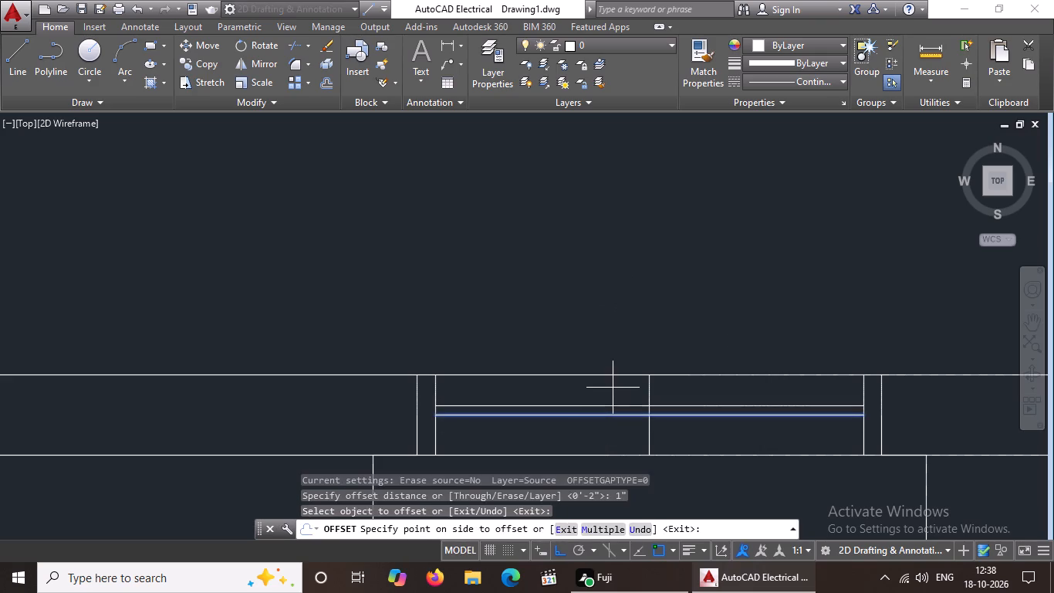
{"action": "left_click", "coordinate": [613, 388]}
{"action": "left_click", "coordinate": [613, 418]}
{"action": "left_click", "coordinate": [619, 434]}
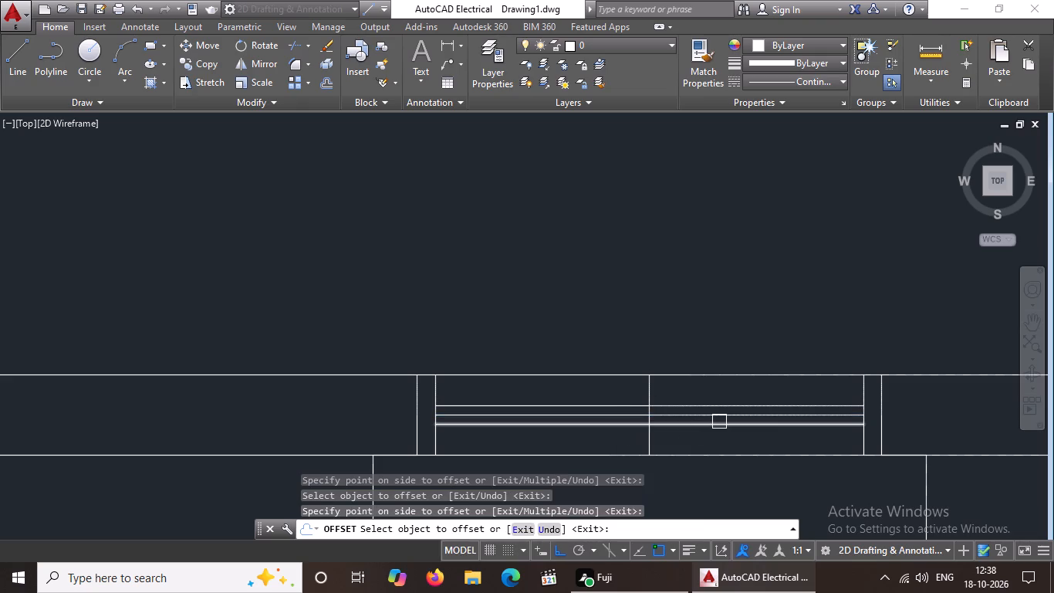
{"action": "key", "text": "Escape"}
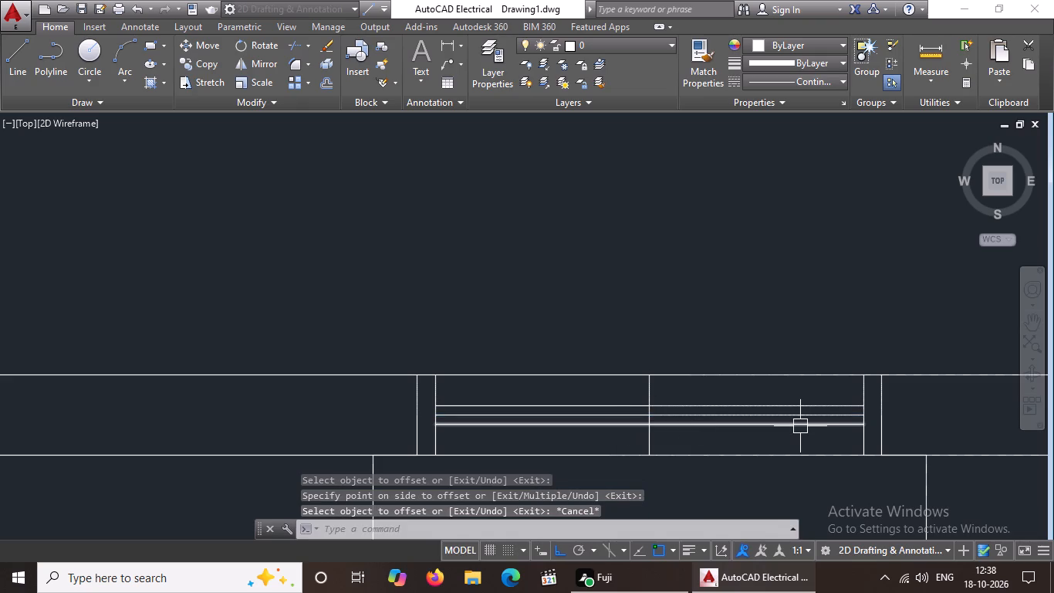
Erase the original centre line between the two offset lines in the lower-left room's bottom wall window.
{"action": "scroll", "coordinate": [739, 404], "scroll_direction": "up", "scroll_amount": 2}
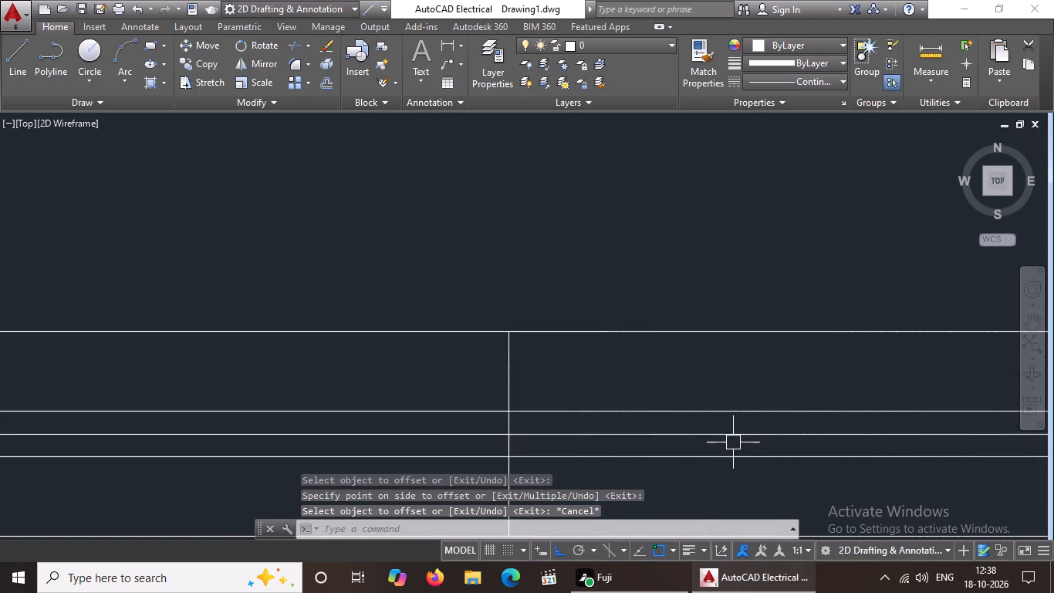
{"action": "left_click", "coordinate": [737, 435]}
{"action": "key", "text": "Delete"}
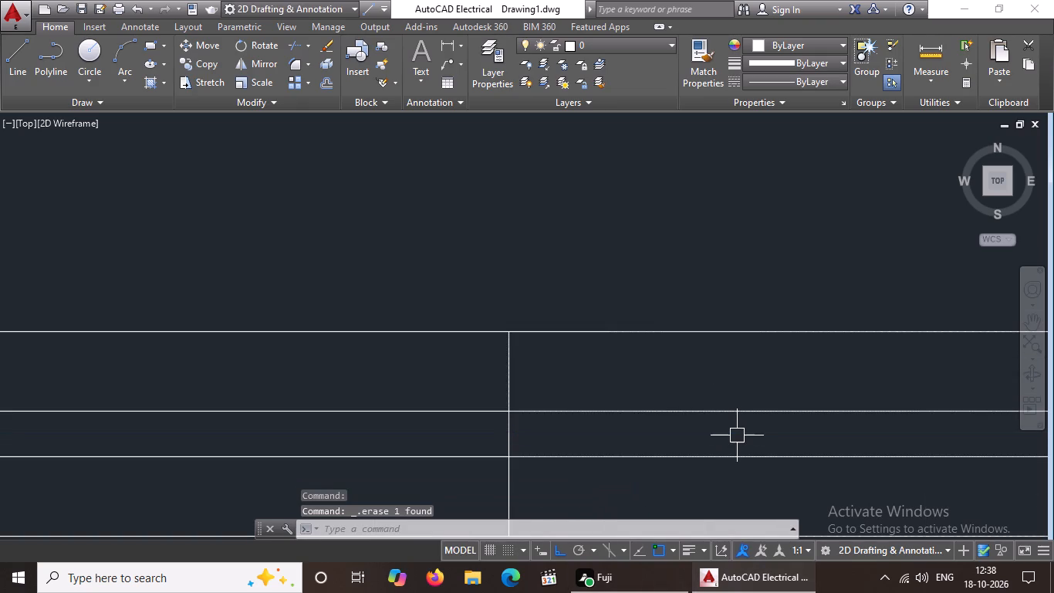
Offset the centre line of the window in the lower-right room's short horizontal wall 1" upward and 1" downward.
{"action": "scroll", "coordinate": [737, 435], "scroll_direction": "down", "scroll_amount": 5}
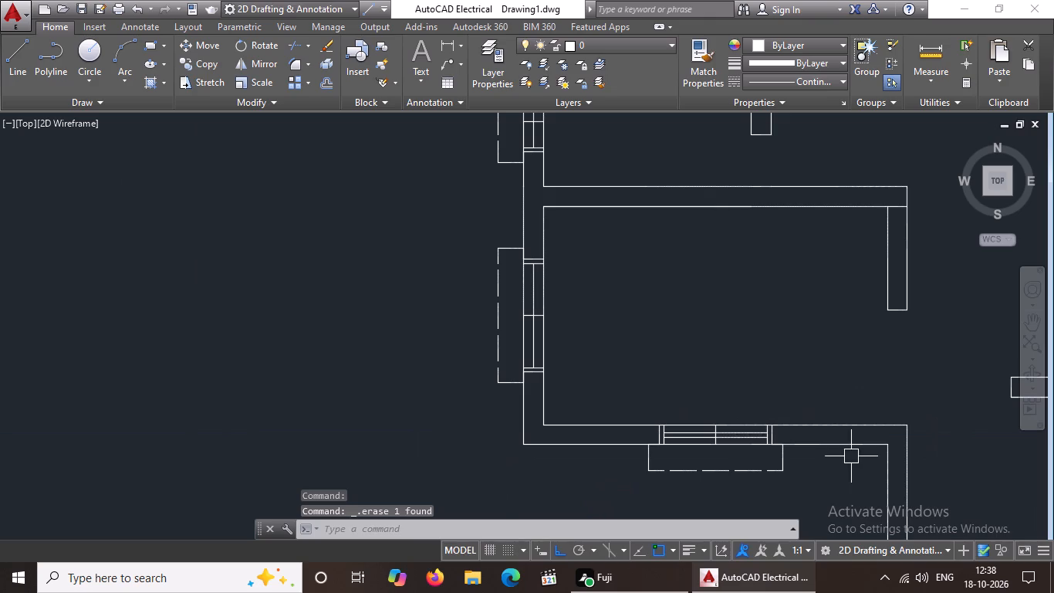
{"action": "scroll", "coordinate": [847, 442], "scroll_direction": "down", "scroll_amount": 2}
{"action": "middle_click_drag", "start_coordinate": [917, 465], "coordinate": [616, 357]}
{"action": "scroll", "coordinate": [692, 268], "scroll_direction": "up", "scroll_amount": 2}
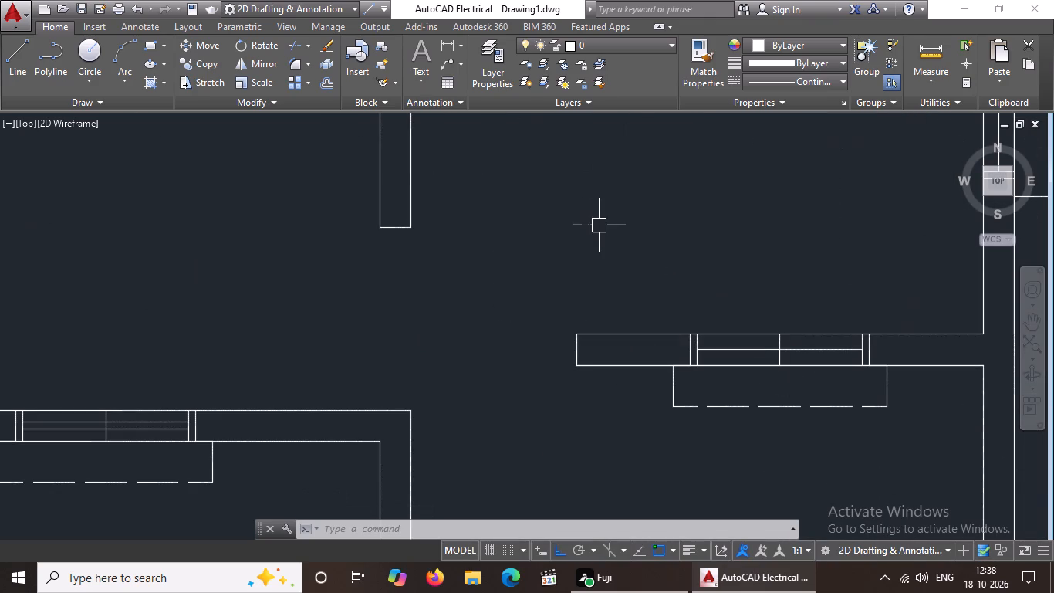
{"action": "key", "text": "Escape"}
{"action": "key", "text": "o"}
{"action": "key", "text": "Return"}
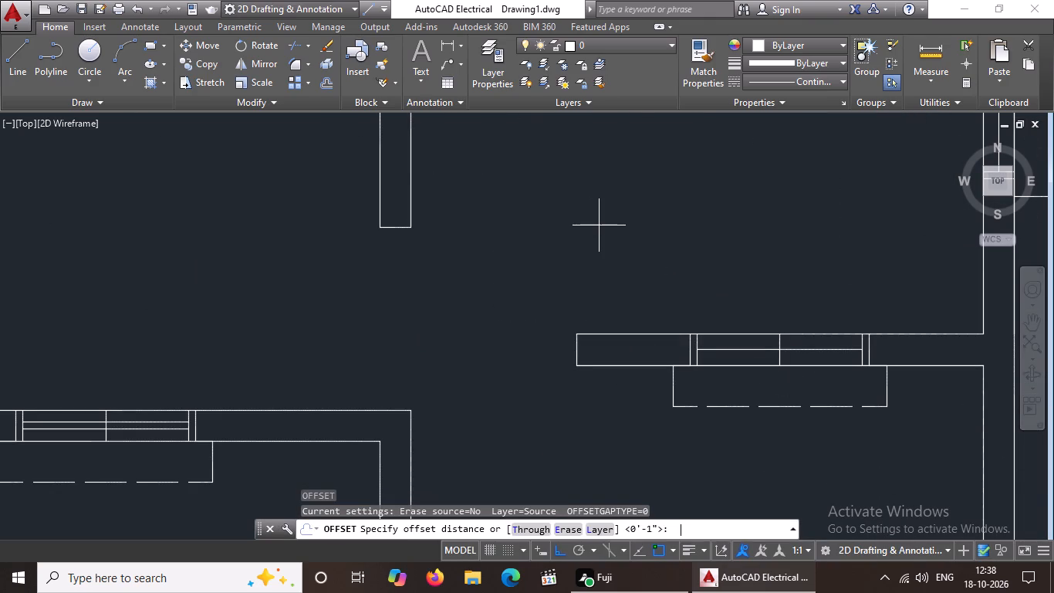
{"action": "key", "text": "1"}
{"action": "key", "text": "shift+quotedbl"}
{"action": "key", "text": "Return"}
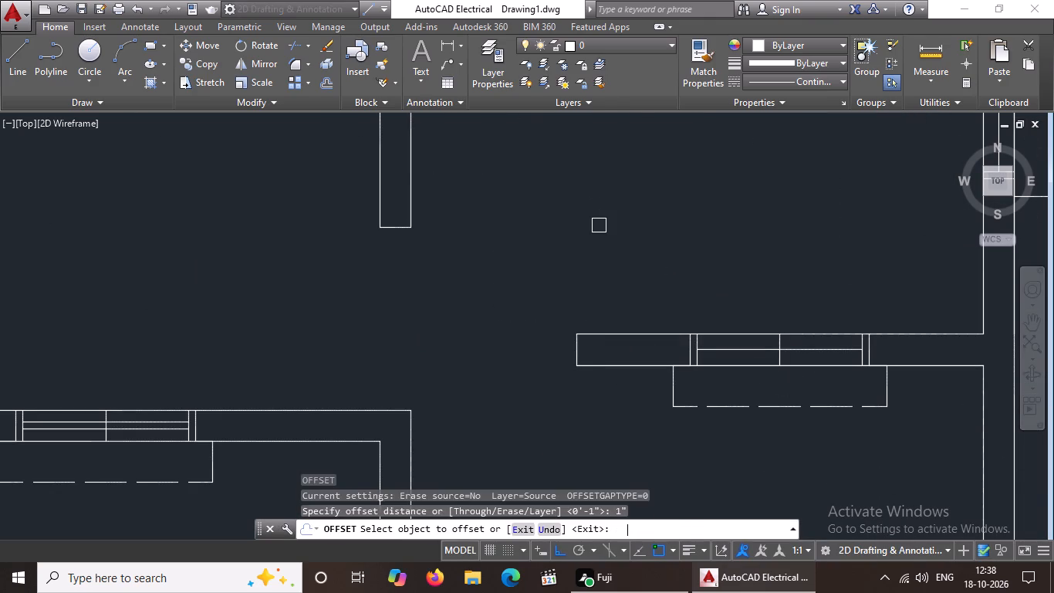
{"action": "scroll", "coordinate": [755, 347], "scroll_direction": "up", "scroll_amount": 1}
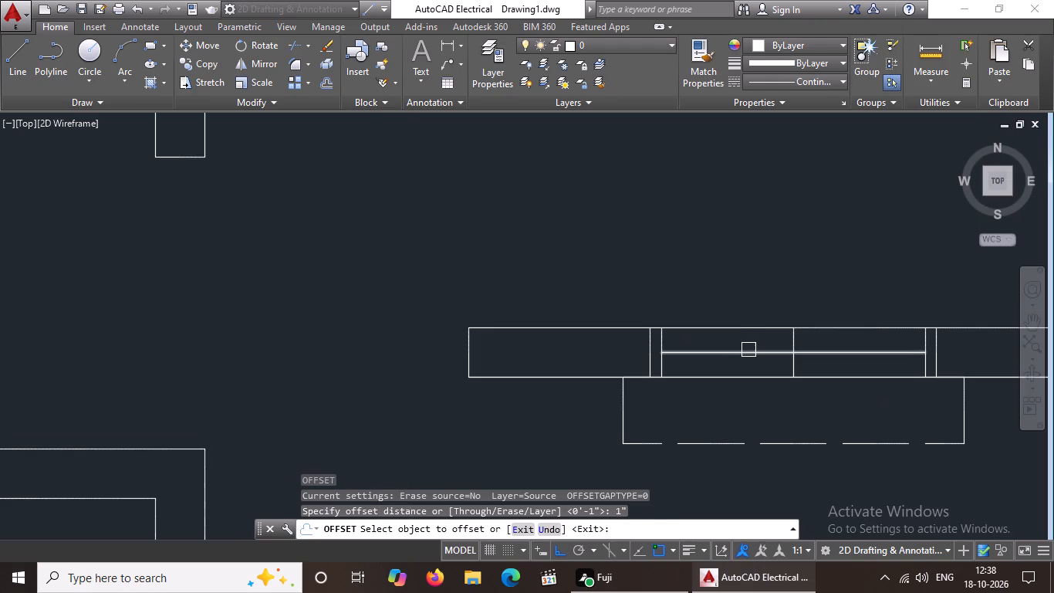
{"action": "left_click_drag", "start_coordinate": [748, 350], "coordinate": [755, 341]}
{"action": "left_click", "coordinate": [758, 334]}
{"action": "left_click_drag", "start_coordinate": [763, 354], "coordinate": [765, 366]}
{"action": "left_click", "coordinate": [775, 388]}
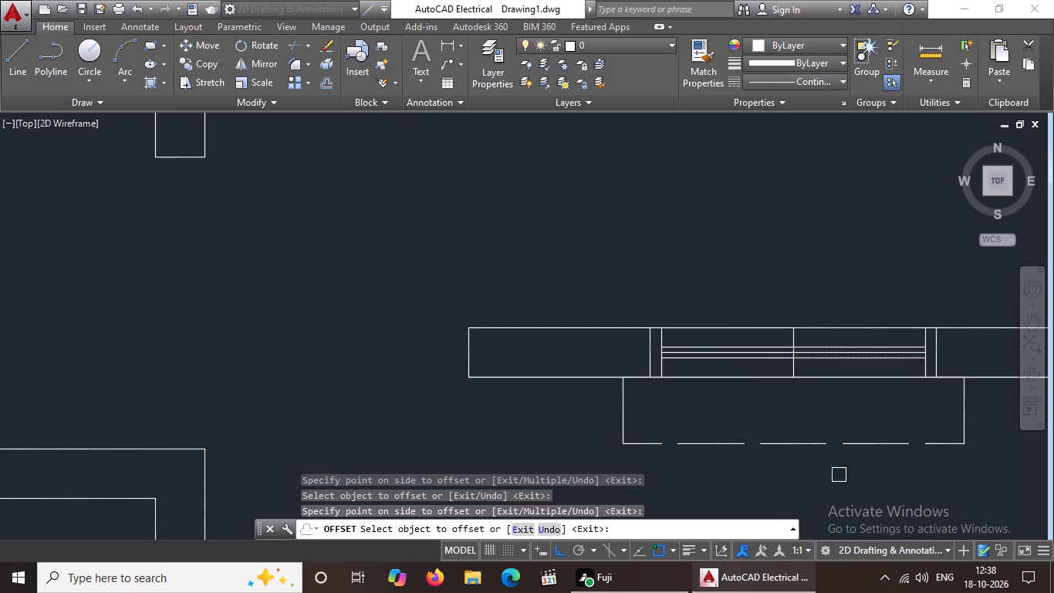
{"action": "key", "text": "Escape"}
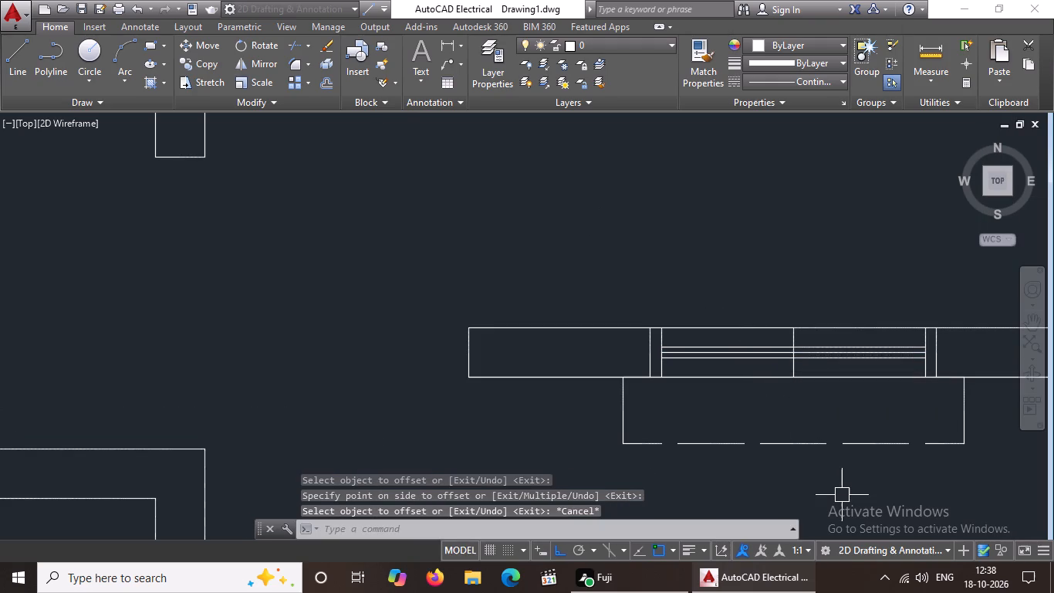
Erase the original centre line between the offset lines of that horizontal wall window.
{"action": "scroll", "coordinate": [809, 341], "scroll_direction": "up", "scroll_amount": 2}
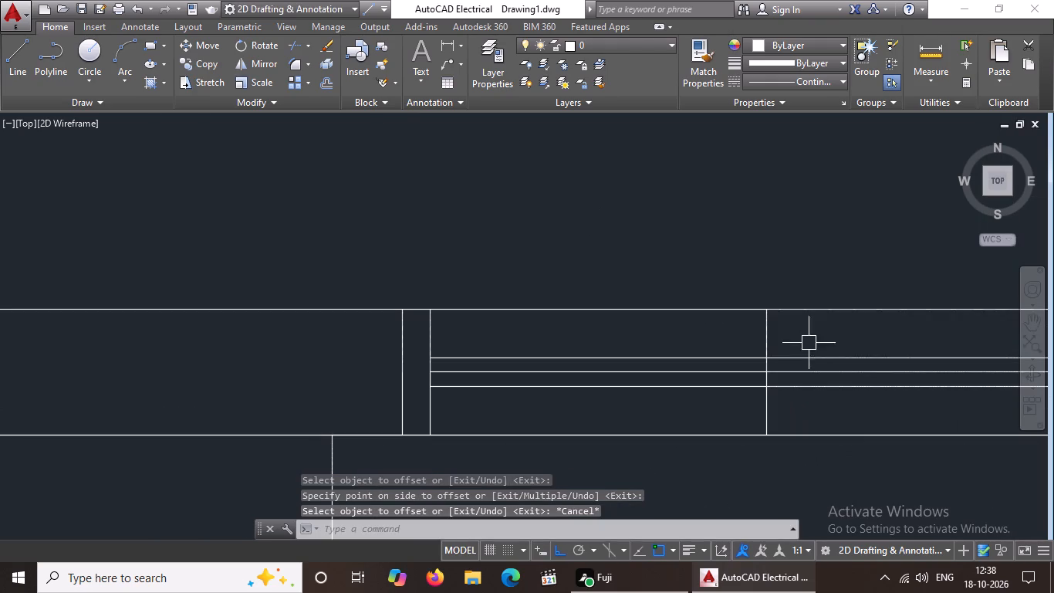
{"action": "left_click", "coordinate": [802, 371]}
{"action": "key", "text": "Delete"}
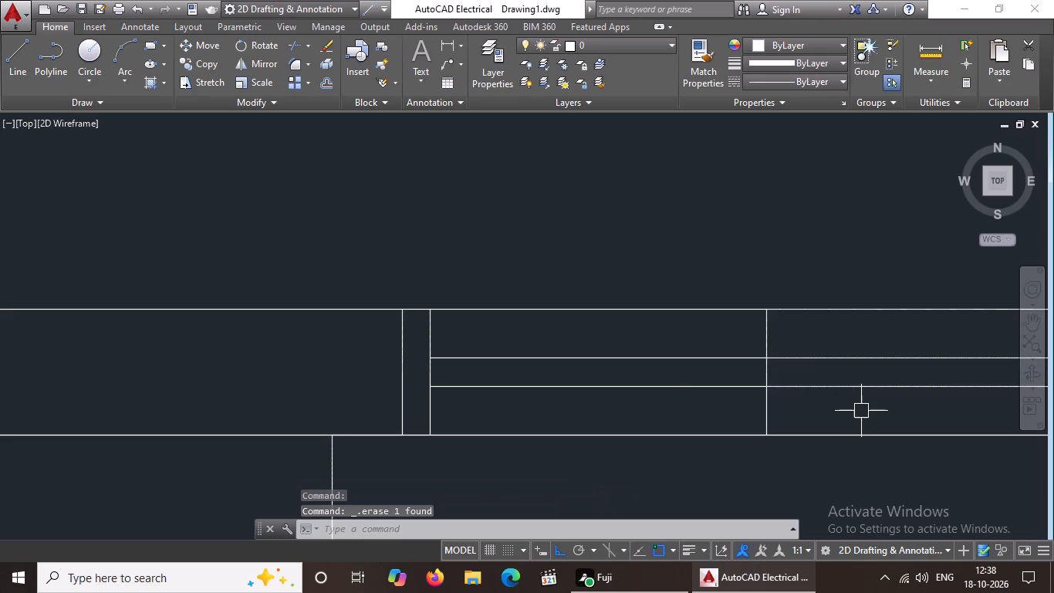
Offset the vertical centre line of the right outer wall window just above that wall 1" to both sides.
{"action": "scroll", "coordinate": [855, 412], "scroll_direction": "down", "scroll_amount": 4}
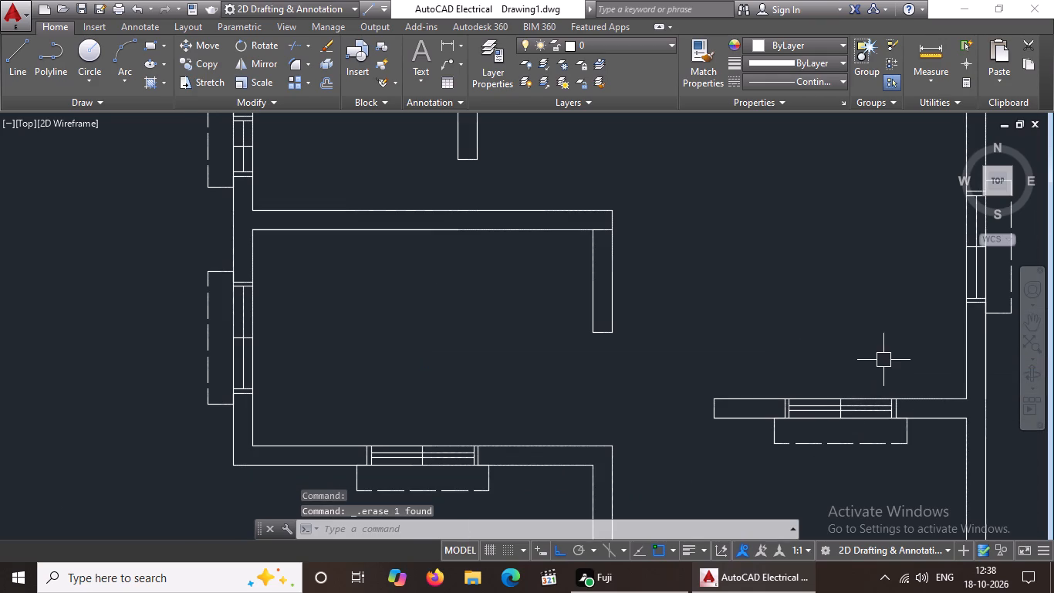
{"action": "middle_click_drag", "start_coordinate": [784, 376], "coordinate": [534, 412]}
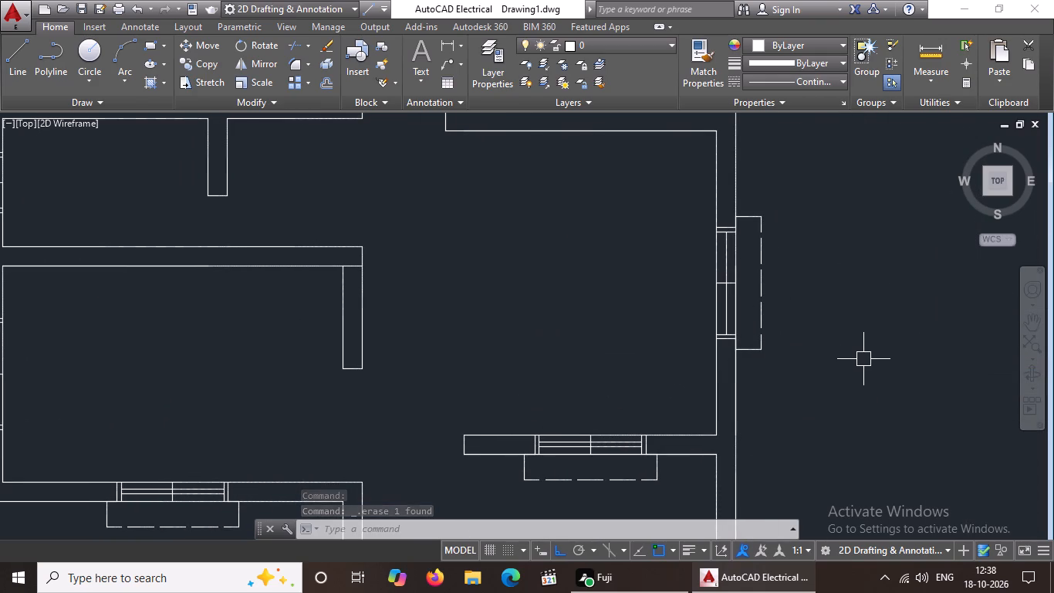
{"action": "key", "text": "Escape"}
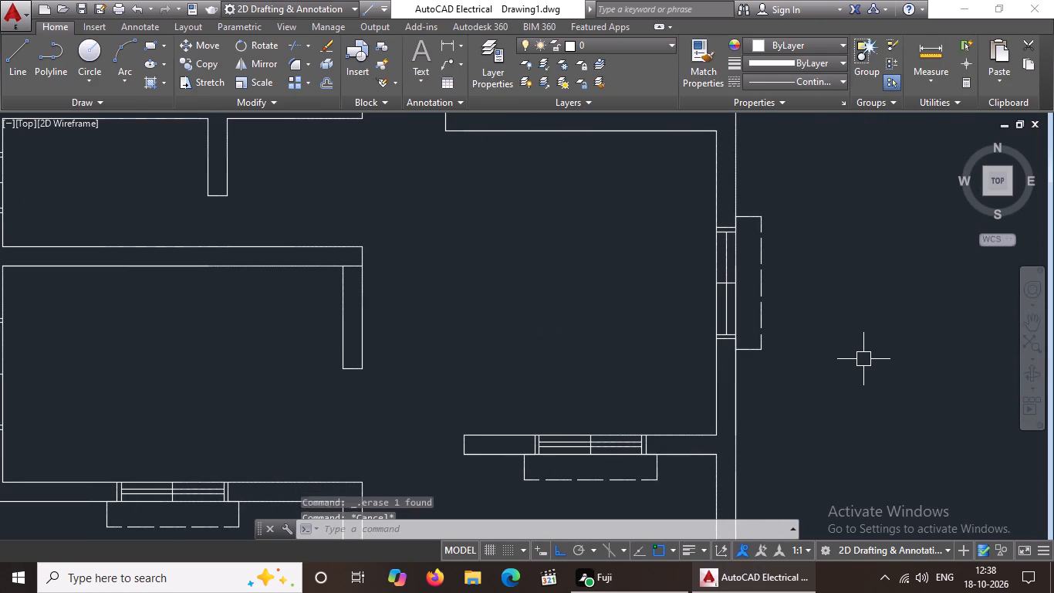
{"action": "key", "text": "o"}
{"action": "key", "text": "Return"}
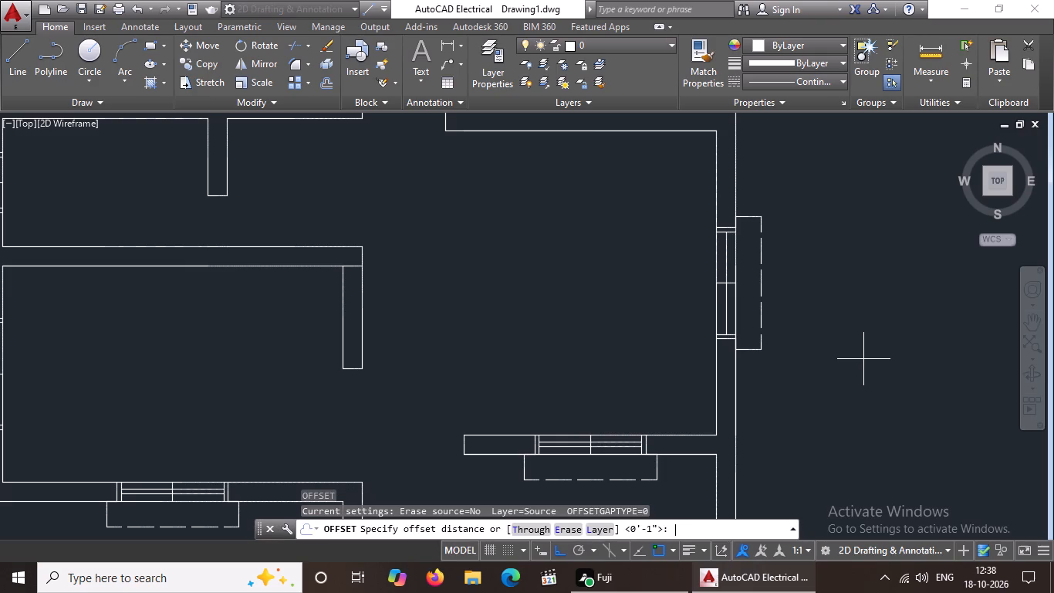
{"action": "key", "text": "1"}
{"action": "key", "text": "shift+quotedbl"}
{"action": "key", "text": "Return"}
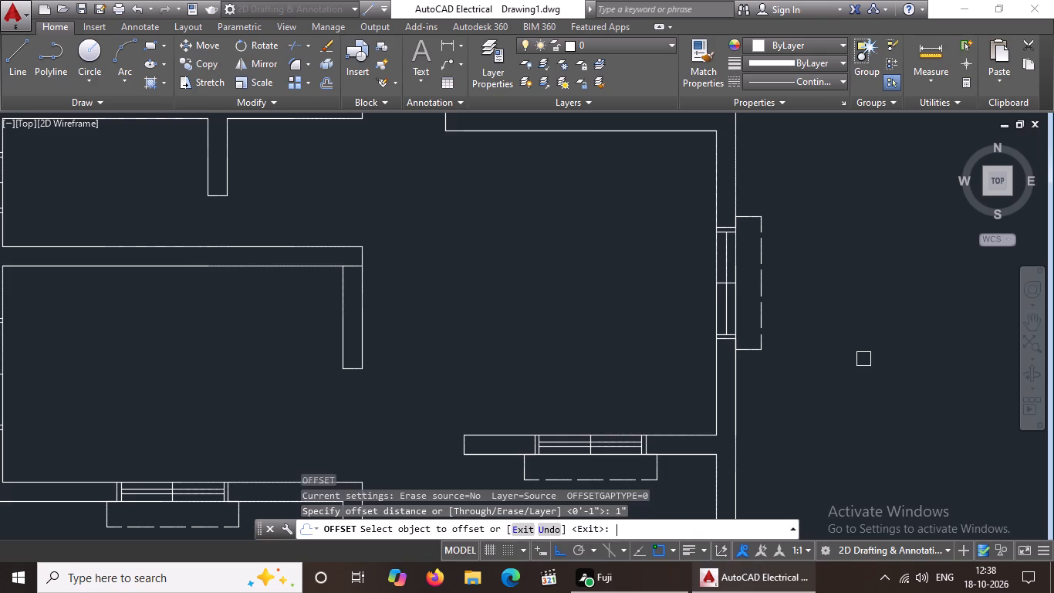
{"action": "scroll", "coordinate": [716, 304], "scroll_direction": "up", "scroll_amount": 3}
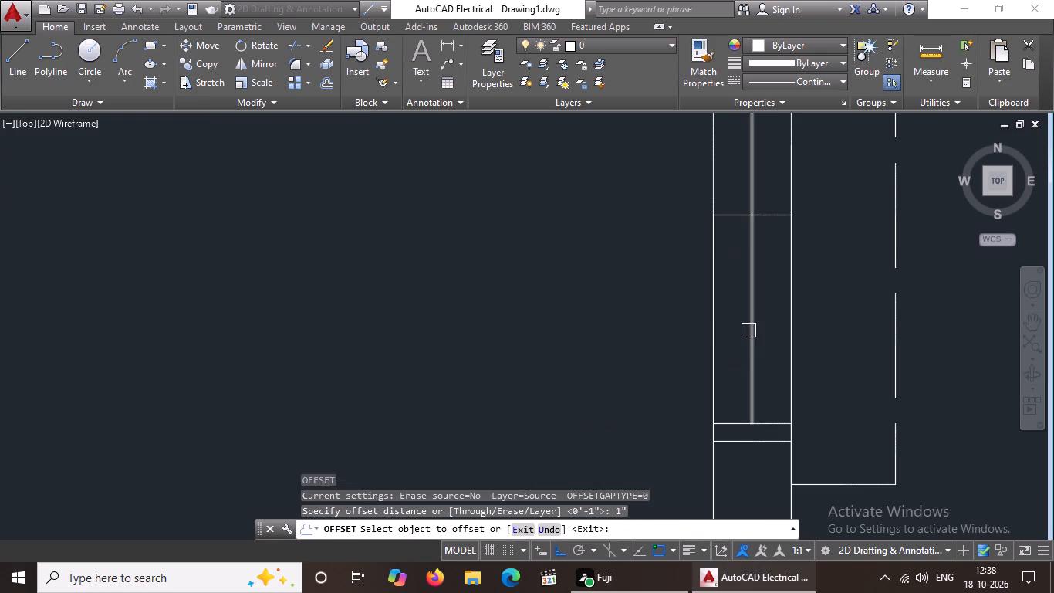
{"action": "left_click", "coordinate": [748, 330]}
{"action": "left_click_drag", "start_coordinate": [820, 322], "coordinate": [809, 341]}
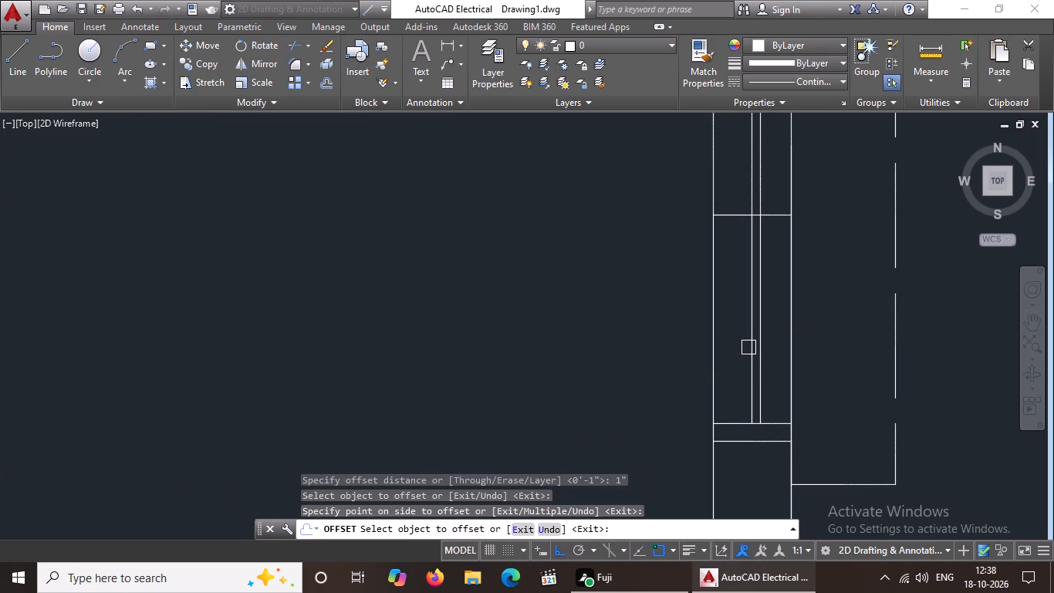
{"action": "left_click_drag", "start_coordinate": [749, 347], "coordinate": [742, 352]}
{"action": "left_click", "coordinate": [719, 364]}
{"action": "key", "text": "Escape"}
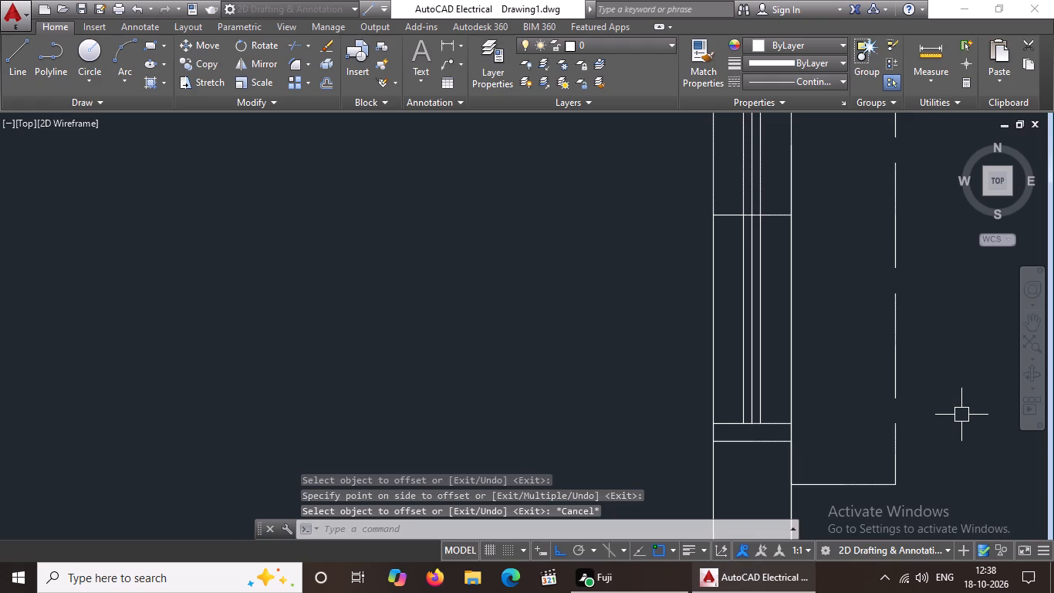
Erase the original vertical centre line between the offset lines of that right wall window.
{"action": "scroll", "coordinate": [763, 388], "scroll_direction": "up", "scroll_amount": 1}
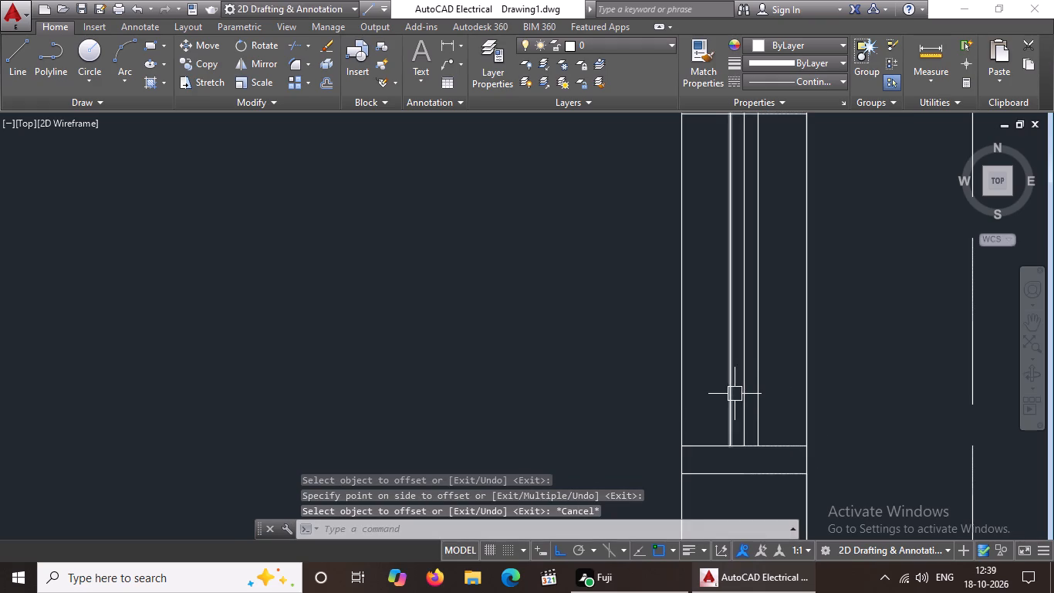
{"action": "left_click", "coordinate": [745, 391]}
{"action": "key", "text": "Delete"}
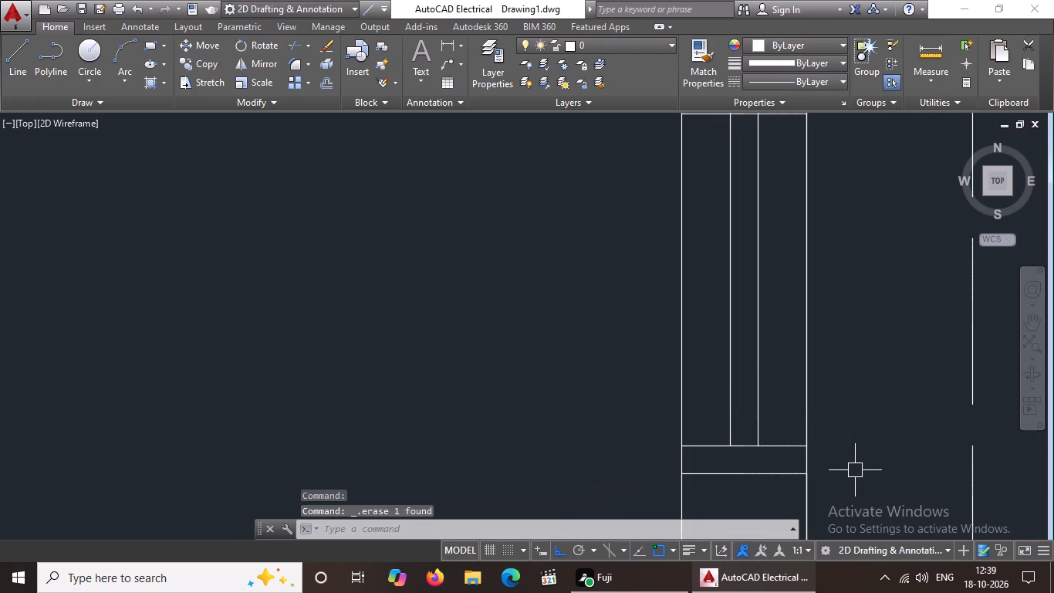
{"action": "scroll", "coordinate": [850, 469], "scroll_direction": "down", "scroll_amount": 2}
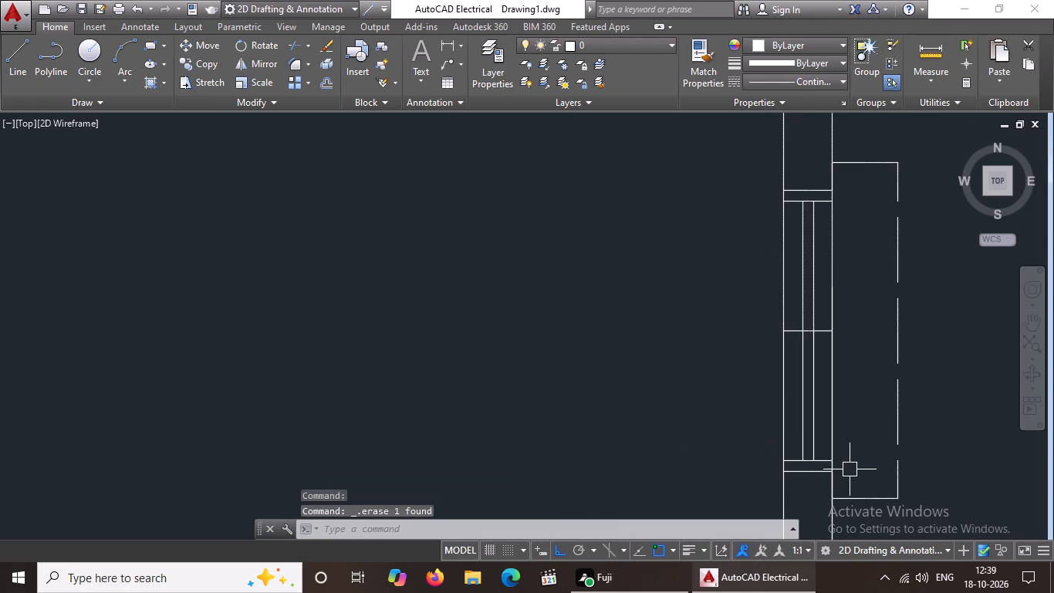
Offset the vertical centre line of the small middle-right room's window in the right outer wall 1" to both sides.
{"action": "scroll", "coordinate": [850, 469], "scroll_direction": "down", "scroll_amount": 2}
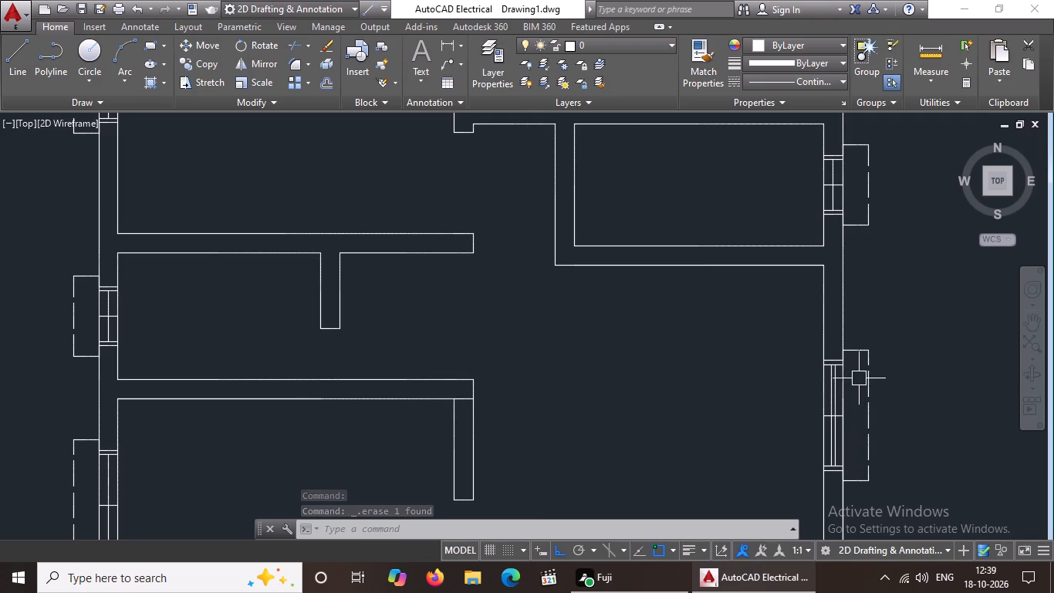
{"action": "middle_click_drag", "start_coordinate": [868, 305], "coordinate": [813, 441]}
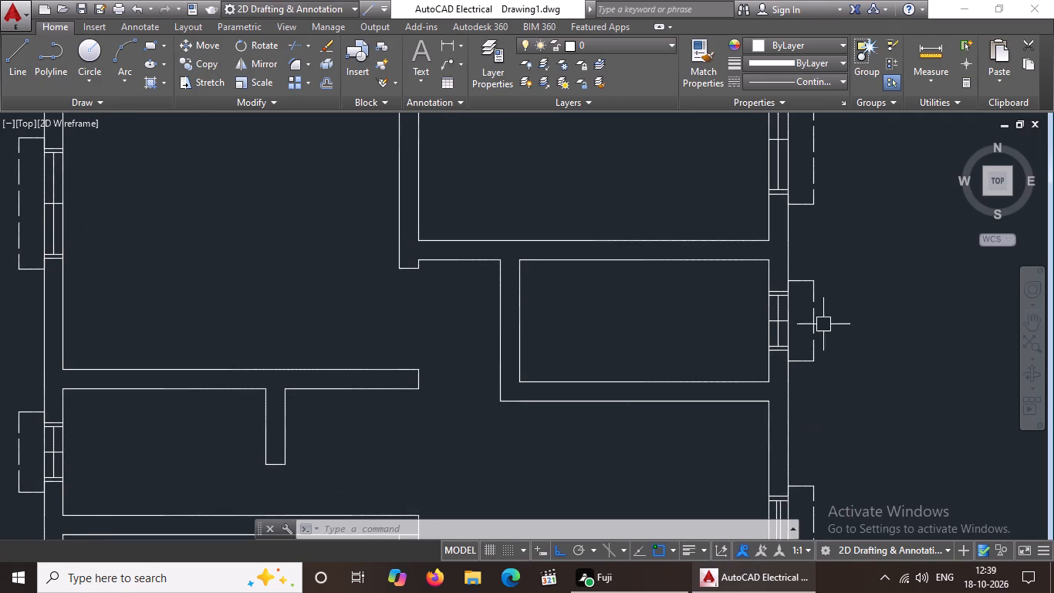
{"action": "scroll", "coordinate": [787, 328], "scroll_direction": "up", "scroll_amount": 2}
{"action": "key", "text": "Escape"}
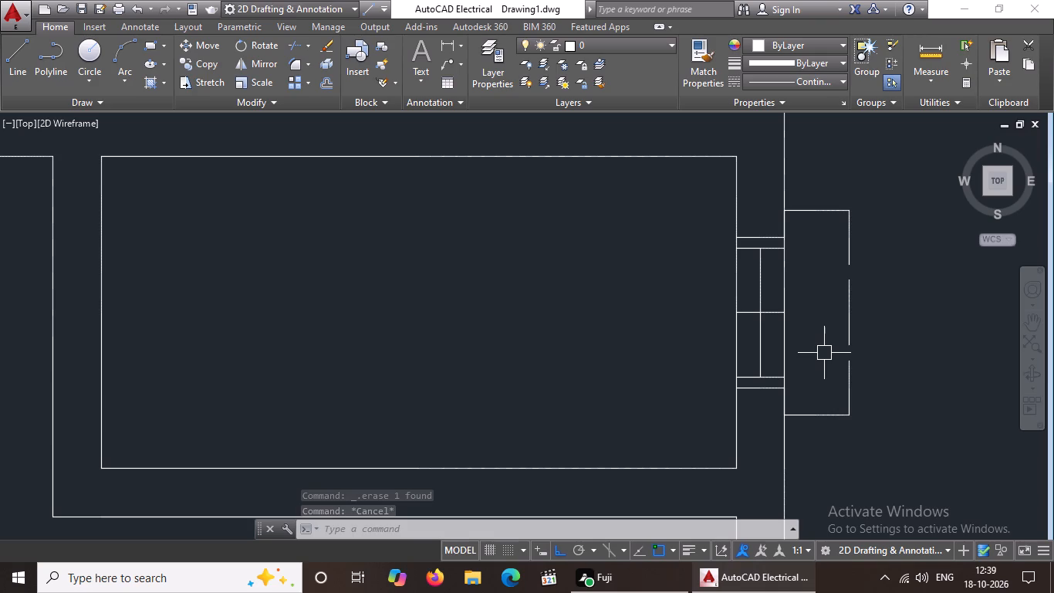
{"action": "key", "text": "o"}
{"action": "key", "text": "Return"}
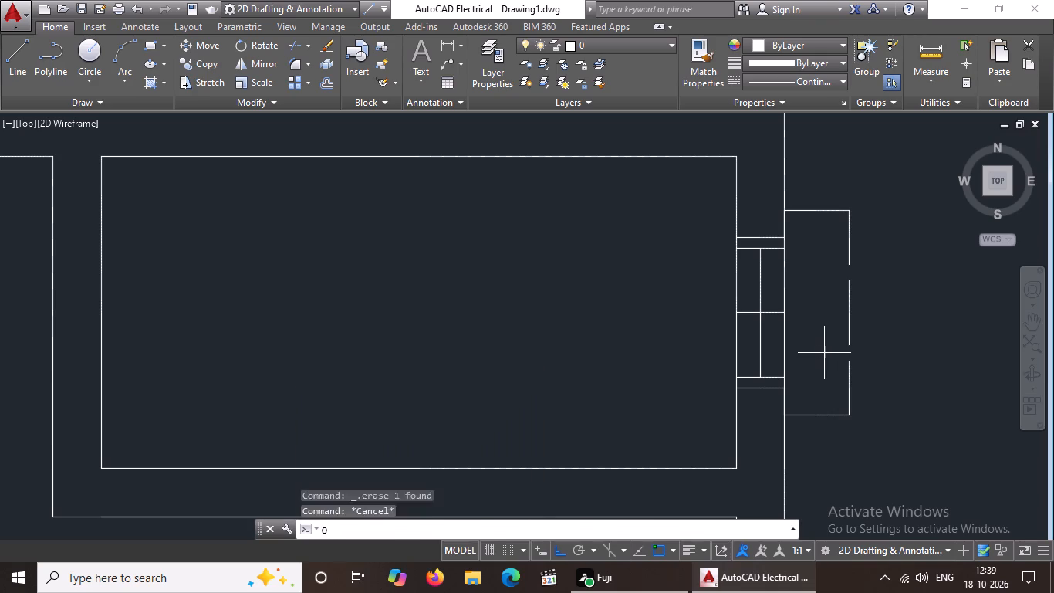
{"action": "key", "text": "1"}
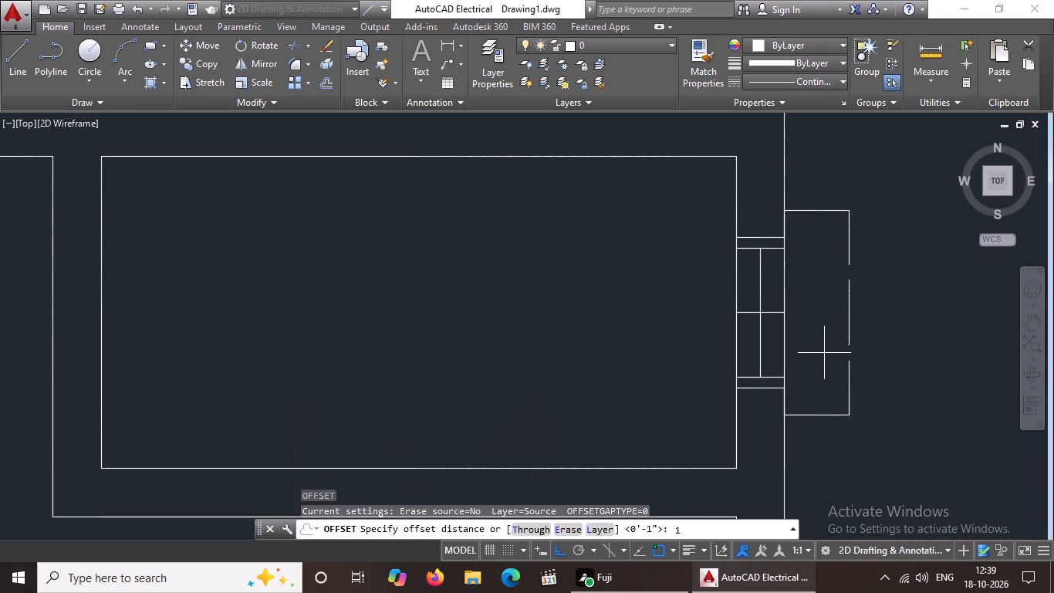
{"action": "key", "text": "shift+quotedbl"}
{"action": "key", "text": "Return"}
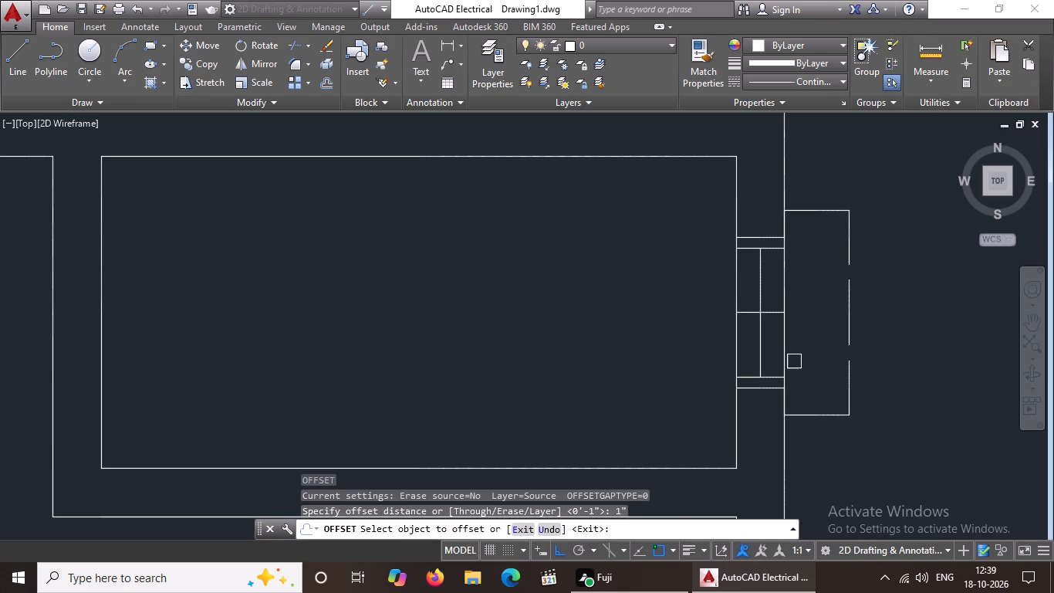
{"action": "left_click_drag", "start_coordinate": [758, 344], "coordinate": [809, 341]}
{"action": "left_click_drag", "start_coordinate": [880, 336], "coordinate": [850, 347]}
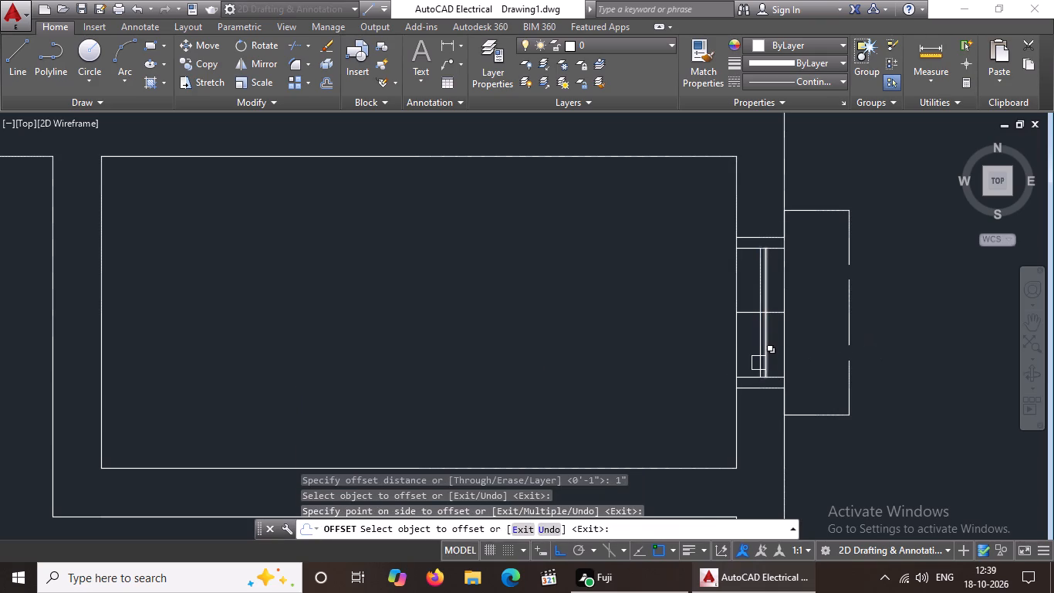
{"action": "left_click_drag", "start_coordinate": [758, 361], "coordinate": [722, 367]}
{"action": "left_click", "coordinate": [671, 371]}
{"action": "scroll", "coordinate": [770, 364], "scroll_direction": "up", "scroll_amount": 2}
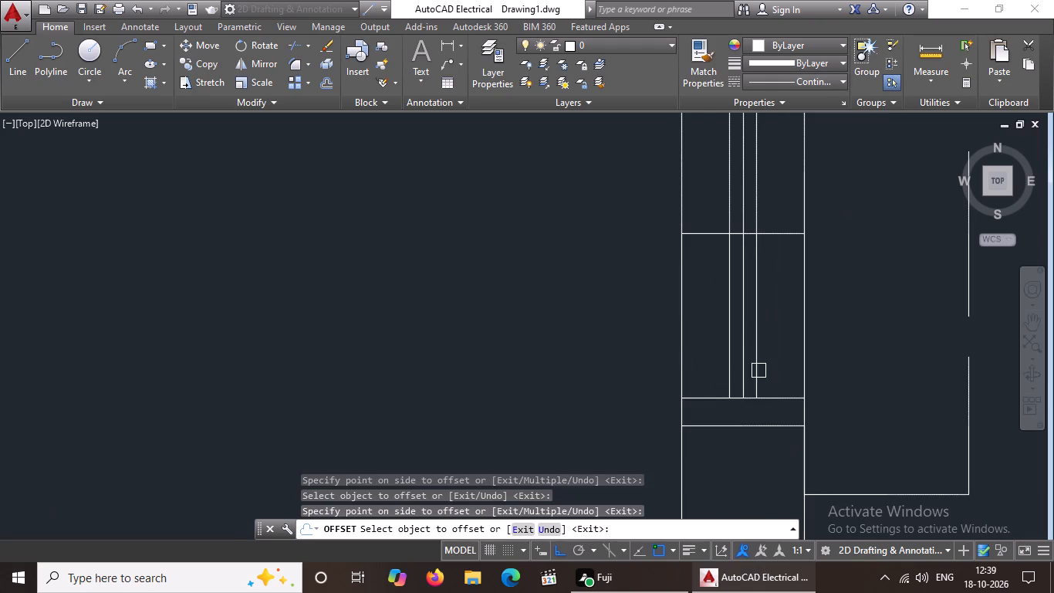
{"action": "key", "text": "Escape"}
Erase the original vertical centre line between the offset lines of the small middle-right room's window.
{"action": "left_click", "coordinate": [740, 372]}
{"action": "key", "text": "Delete"}
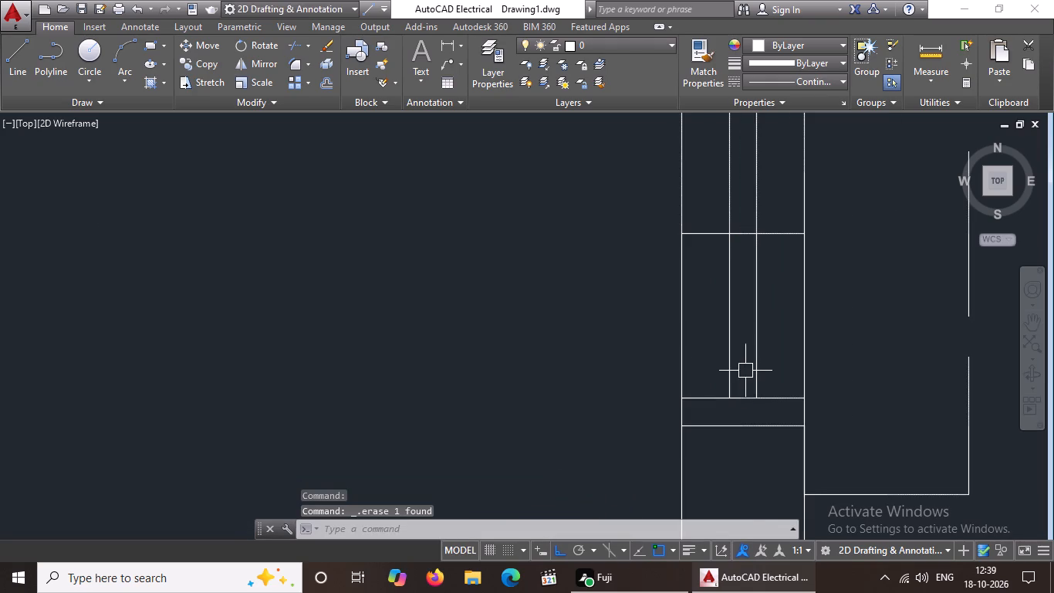
Offset the vertical centre line of the upper-right room's window in the right outer wall 1" to both sides.
{"action": "scroll", "coordinate": [745, 371], "scroll_direction": "down", "scroll_amount": 4}
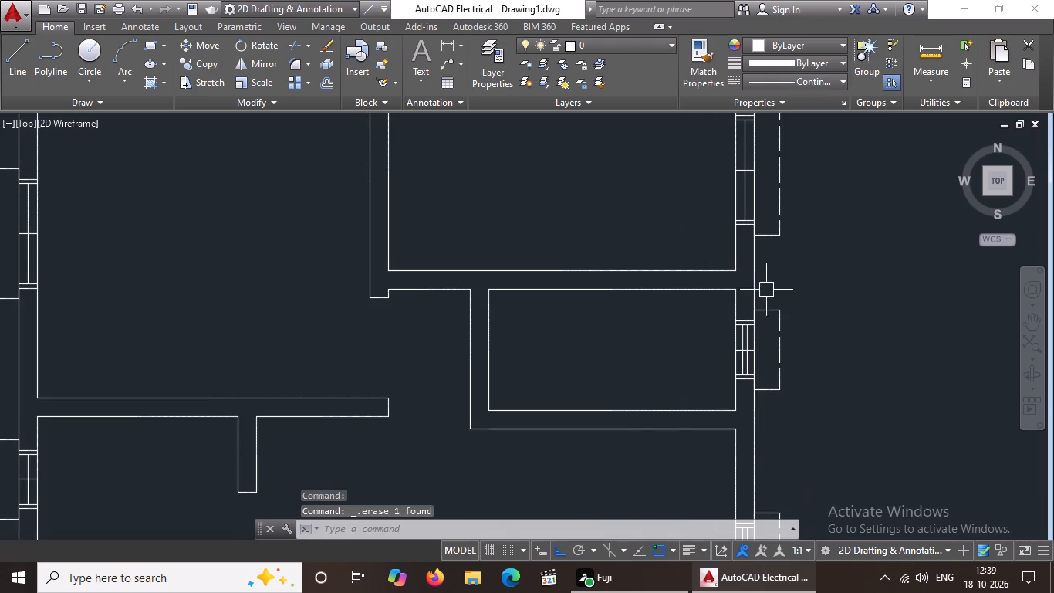
{"action": "middle_click_drag", "start_coordinate": [762, 280], "coordinate": [759, 363]}
{"action": "scroll", "coordinate": [758, 364], "scroll_direction": "up", "scroll_amount": 1}
{"action": "scroll", "coordinate": [737, 249], "scroll_direction": "up", "scroll_amount": 1}
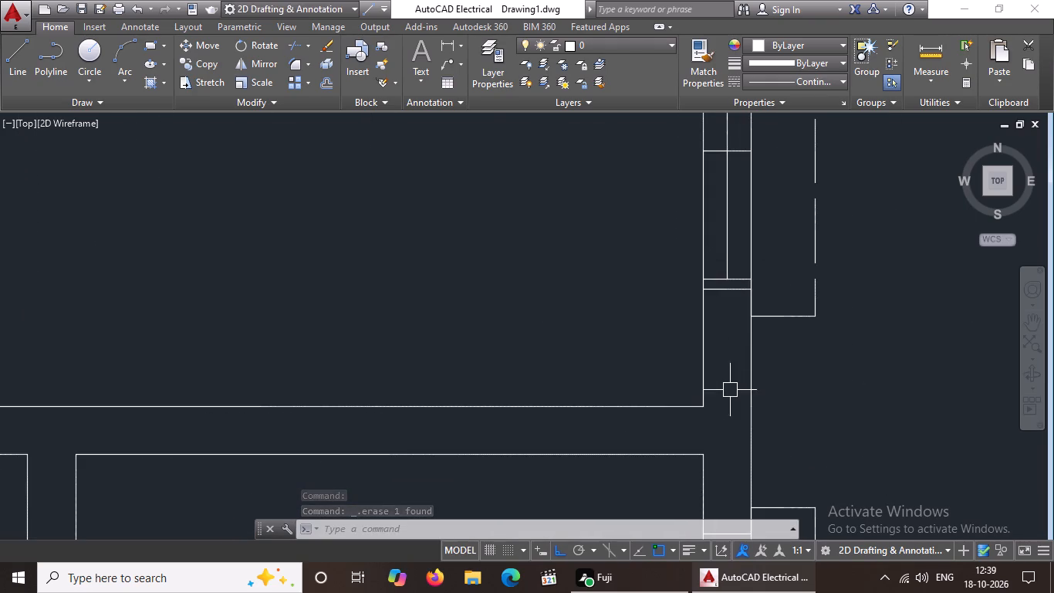
{"action": "scroll", "coordinate": [728, 396], "scroll_direction": "down", "scroll_amount": 2}
{"action": "scroll", "coordinate": [729, 290], "scroll_direction": "up", "scroll_amount": 3}
{"action": "key", "text": "Escape"}
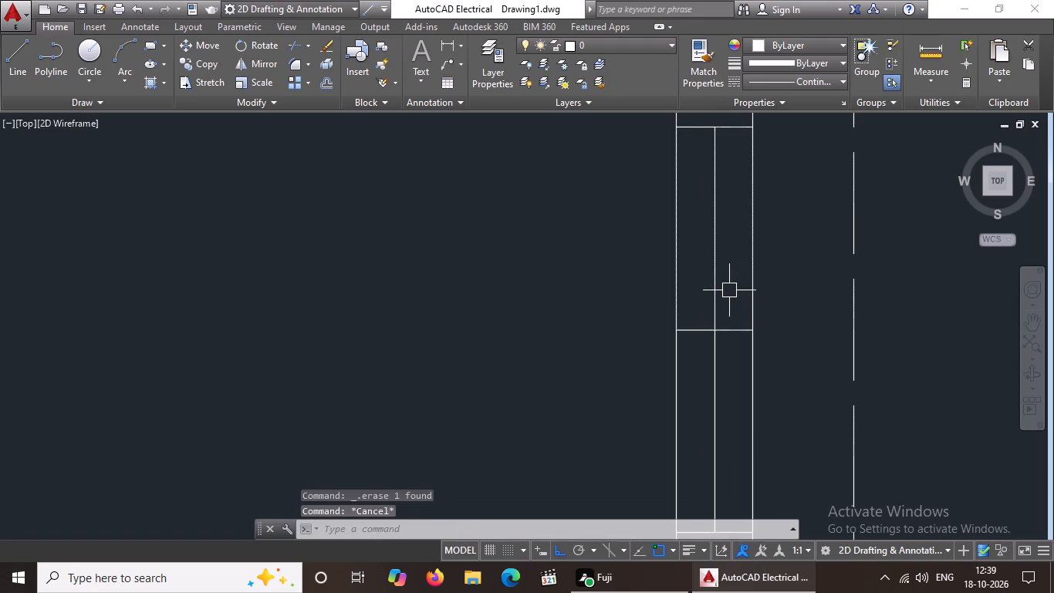
{"action": "key", "text": "o"}
{"action": "key", "text": "Return"}
{"action": "key", "text": "1"}
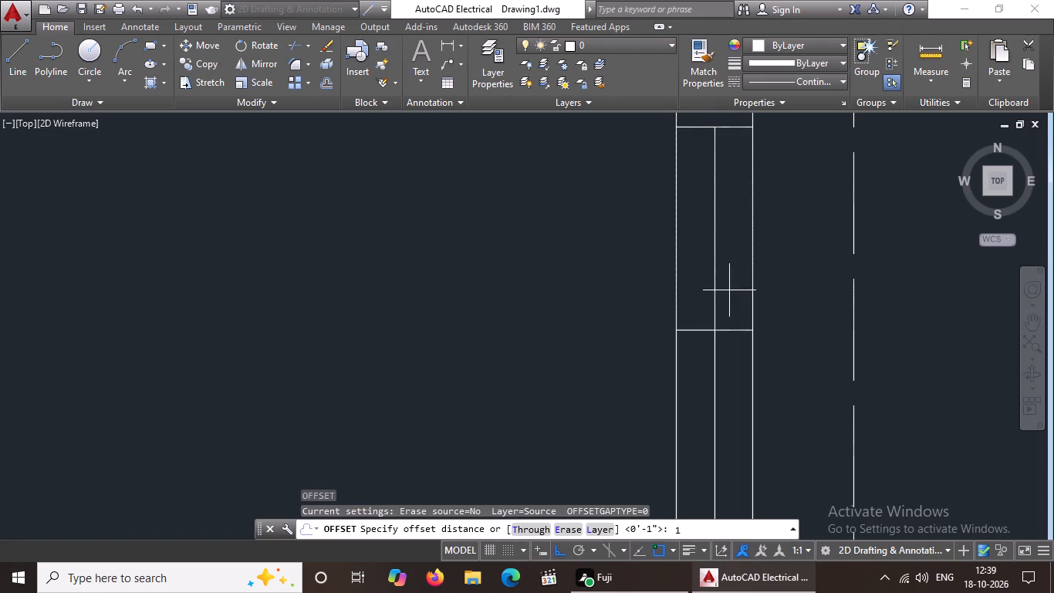
{"action": "key", "text": "shift+quotedbl"}
{"action": "key", "text": "Return"}
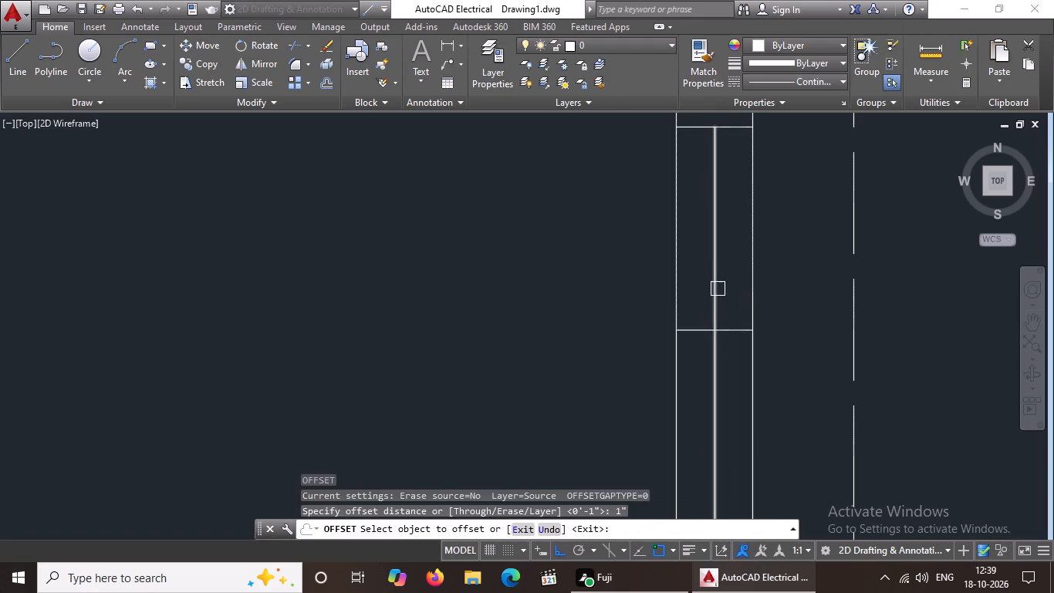
{"action": "left_click", "coordinate": [714, 293]}
{"action": "left_click", "coordinate": [774, 282]}
{"action": "left_click_drag", "start_coordinate": [713, 298], "coordinate": [640, 313]}
{"action": "left_click", "coordinate": [642, 313]}
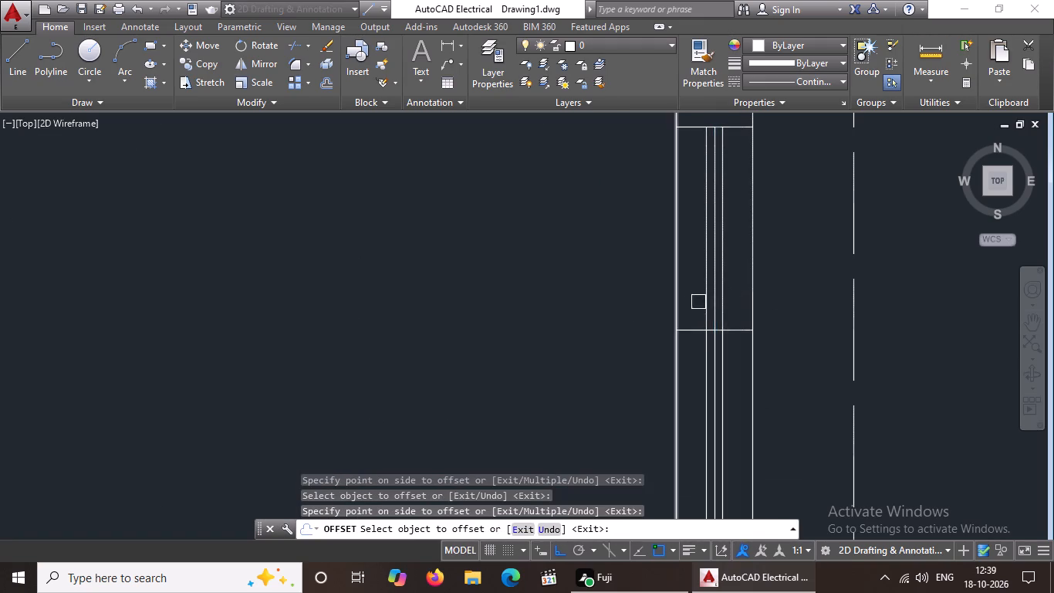
{"action": "scroll", "coordinate": [751, 297], "scroll_direction": "down", "scroll_amount": 2}
{"action": "key", "text": "Escape"}
Erase the original vertical centre line between the offset lines of the upper-right room's right wall window.
{"action": "scroll", "coordinate": [750, 300], "scroll_direction": "up", "scroll_amount": 2}
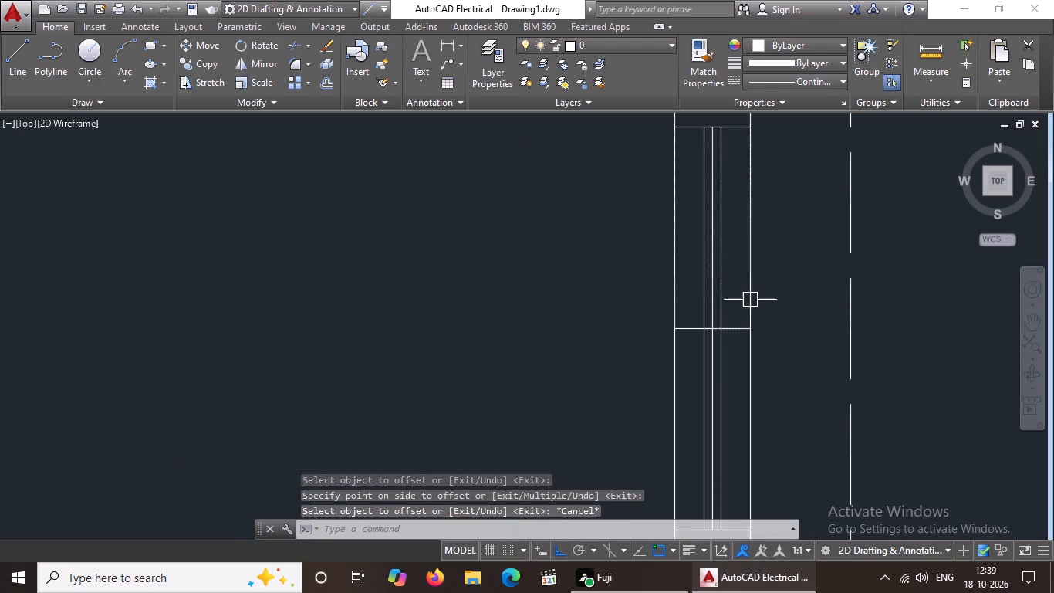
{"action": "scroll", "coordinate": [717, 320], "scroll_direction": "up", "scroll_amount": 2}
{"action": "left_click", "coordinate": [701, 326]}
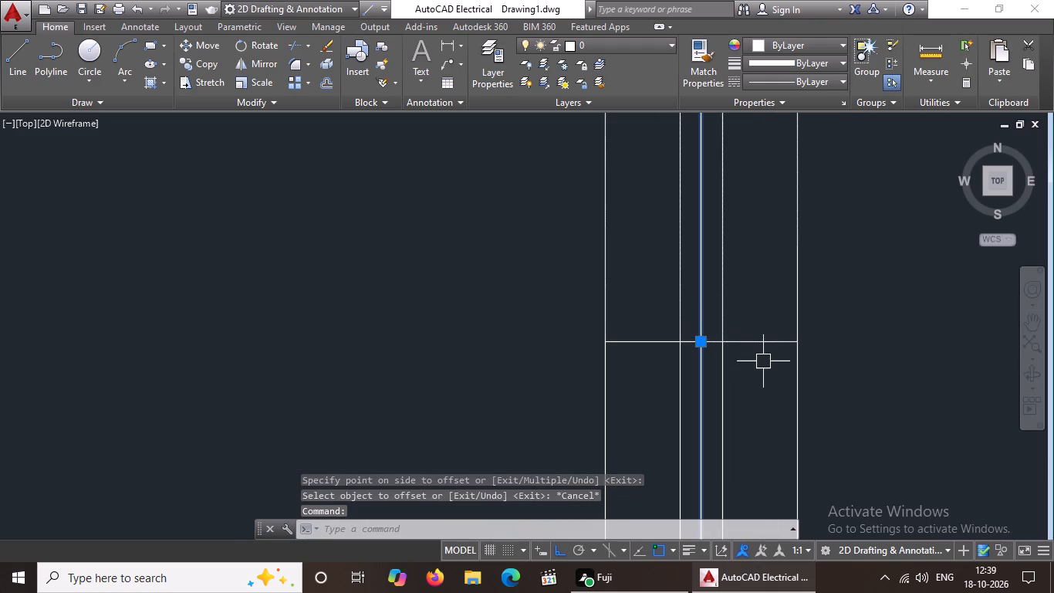
{"action": "key", "text": "Delete"}
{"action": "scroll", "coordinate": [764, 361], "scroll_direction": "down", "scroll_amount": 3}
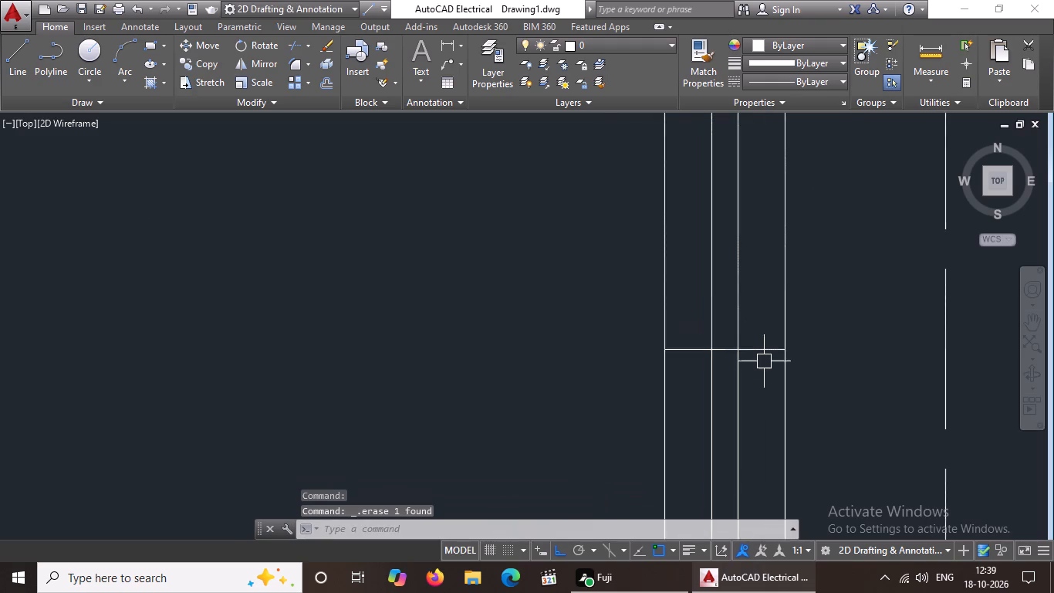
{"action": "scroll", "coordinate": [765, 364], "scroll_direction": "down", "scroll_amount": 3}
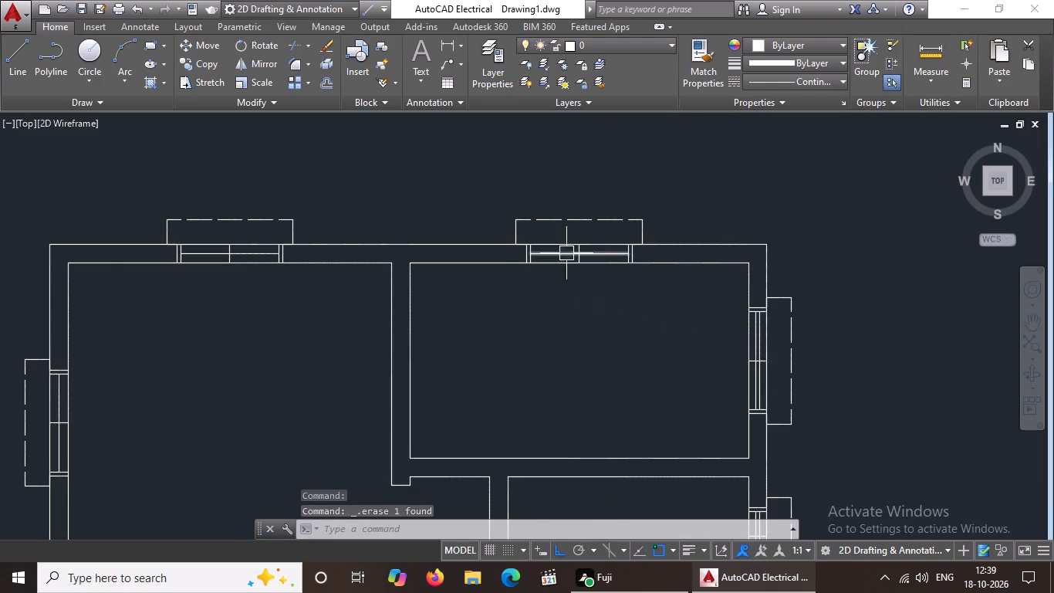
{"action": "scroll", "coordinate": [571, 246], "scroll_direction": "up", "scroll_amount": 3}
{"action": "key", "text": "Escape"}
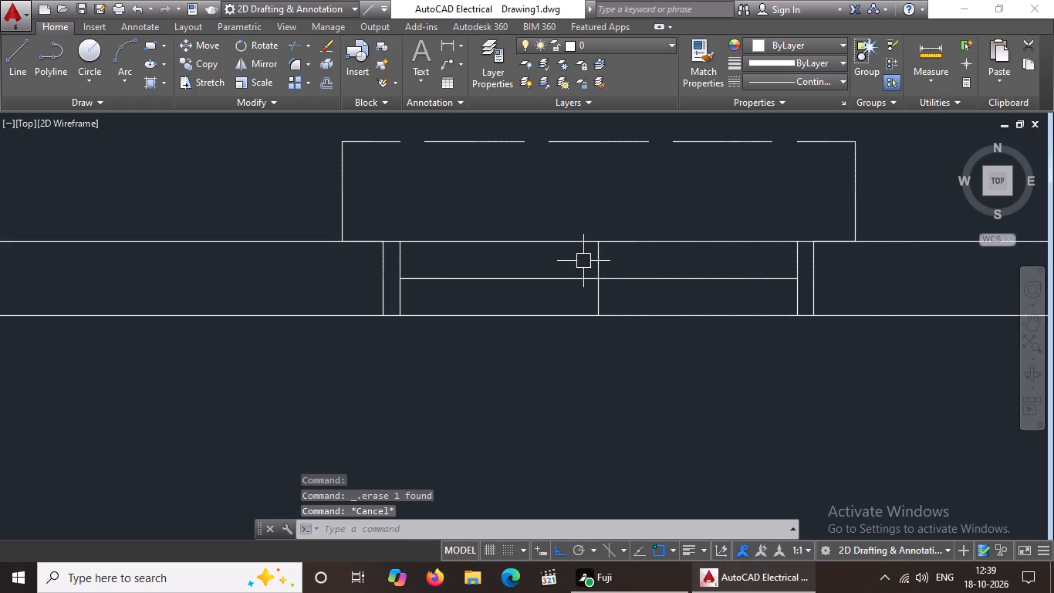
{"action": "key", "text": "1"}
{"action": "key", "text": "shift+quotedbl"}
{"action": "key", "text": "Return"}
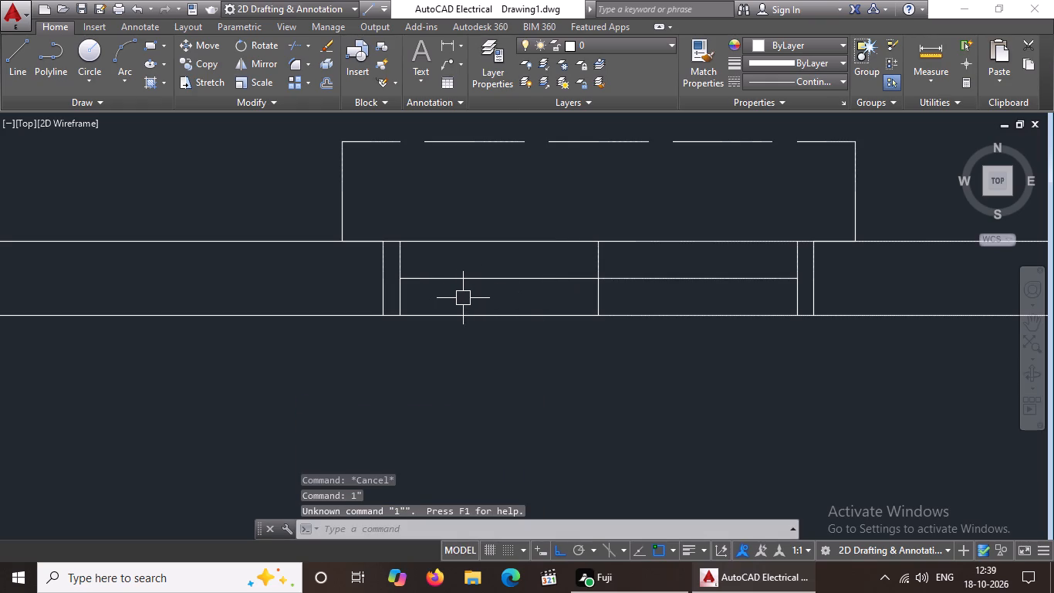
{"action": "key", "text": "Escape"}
Offset the horizontal centre line of the upper-right room's window in the top outer wall 1" upward and 1" downward.
{"action": "key", "text": "o"}
{"action": "key", "text": "Return"}
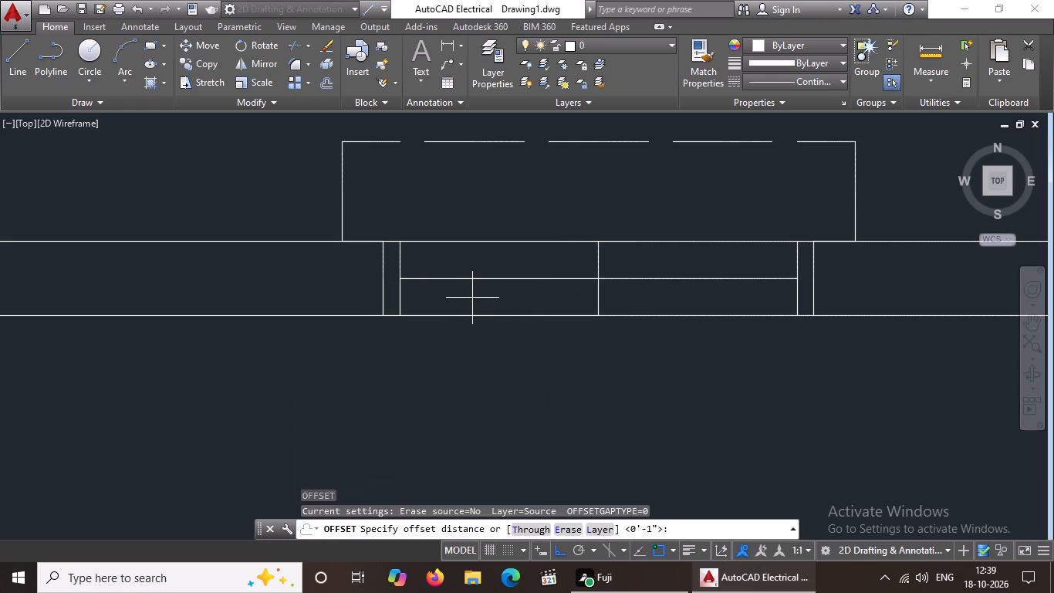
{"action": "key", "text": "1"}
{"action": "key", "text": "shift+quotedbl"}
{"action": "key", "text": "Return"}
{"action": "left_click", "coordinate": [510, 280]}
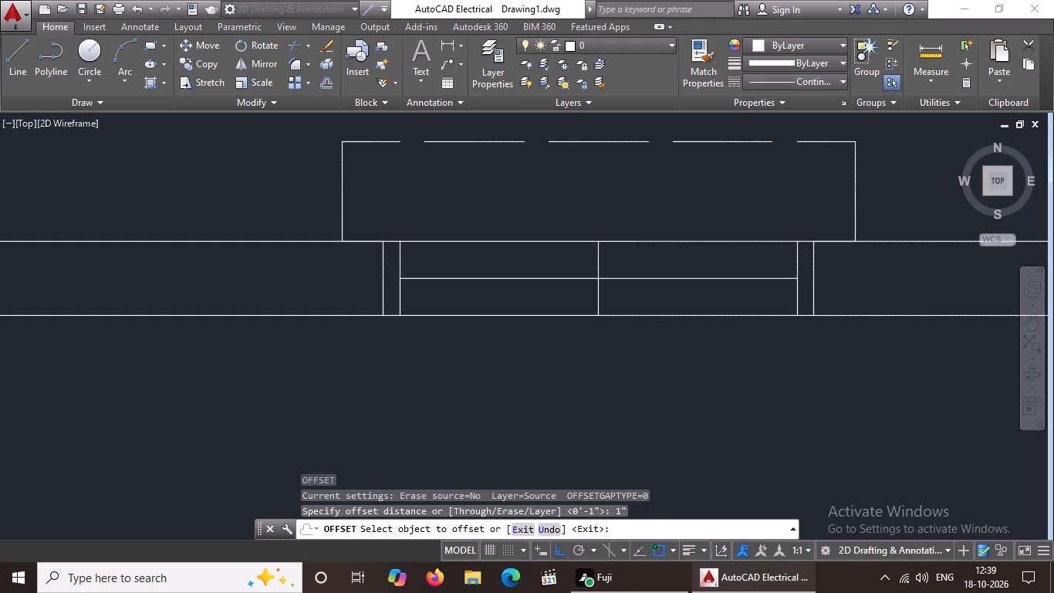
{"action": "left_click", "coordinate": [518, 250]}
{"action": "left_click", "coordinate": [525, 279]}
{"action": "left_click", "coordinate": [525, 308]}
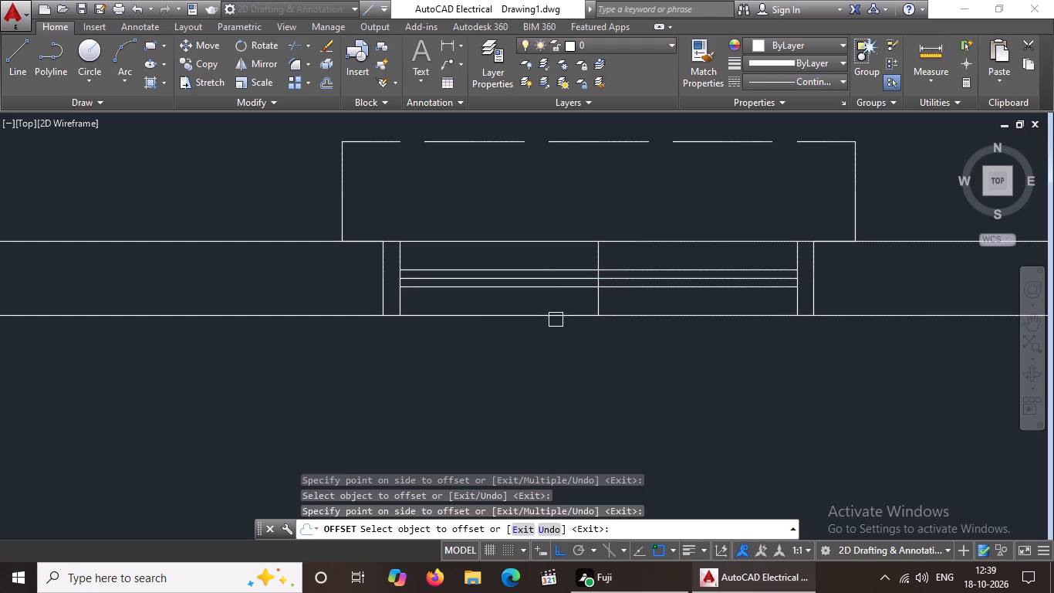
{"action": "key", "text": "Escape"}
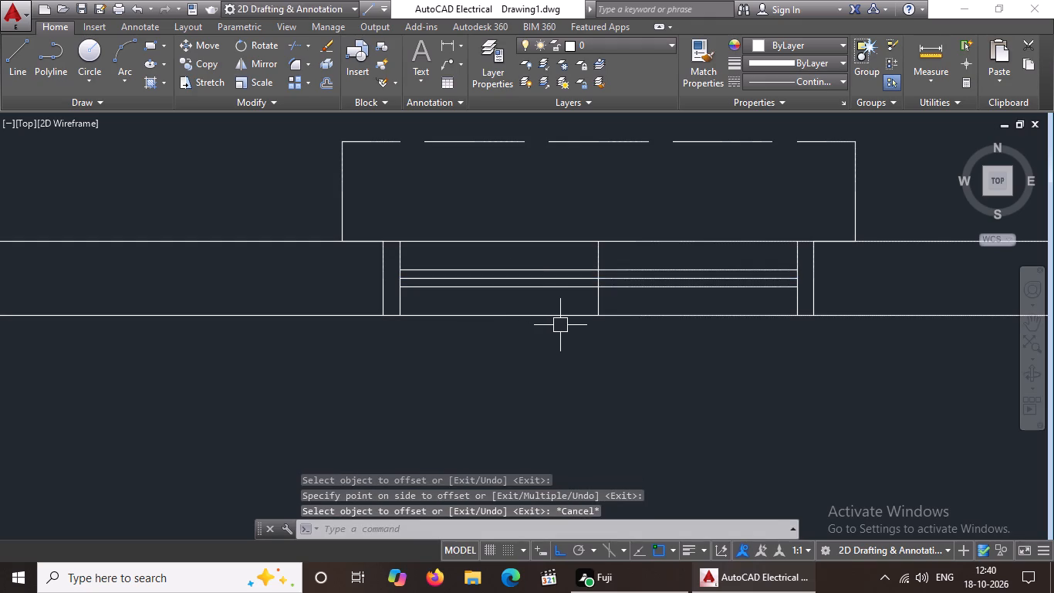
Erase the original centre line between the offset lines of the upper-right room's top wall window.
{"action": "scroll", "coordinate": [612, 278], "scroll_direction": "up", "scroll_amount": 2}
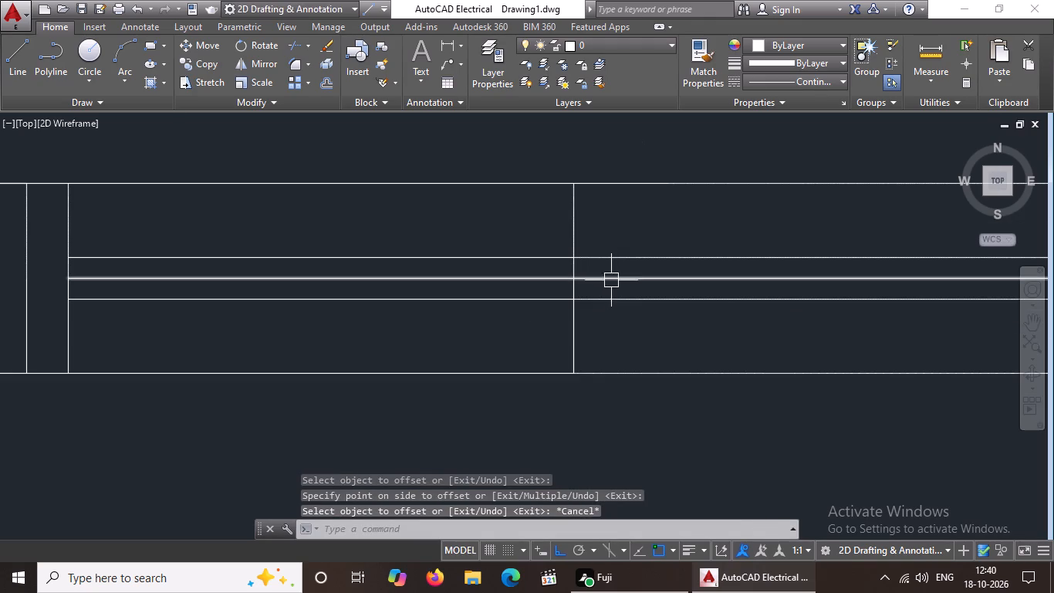
{"action": "left_click", "coordinate": [614, 276]}
{"action": "key", "text": "Delete"}
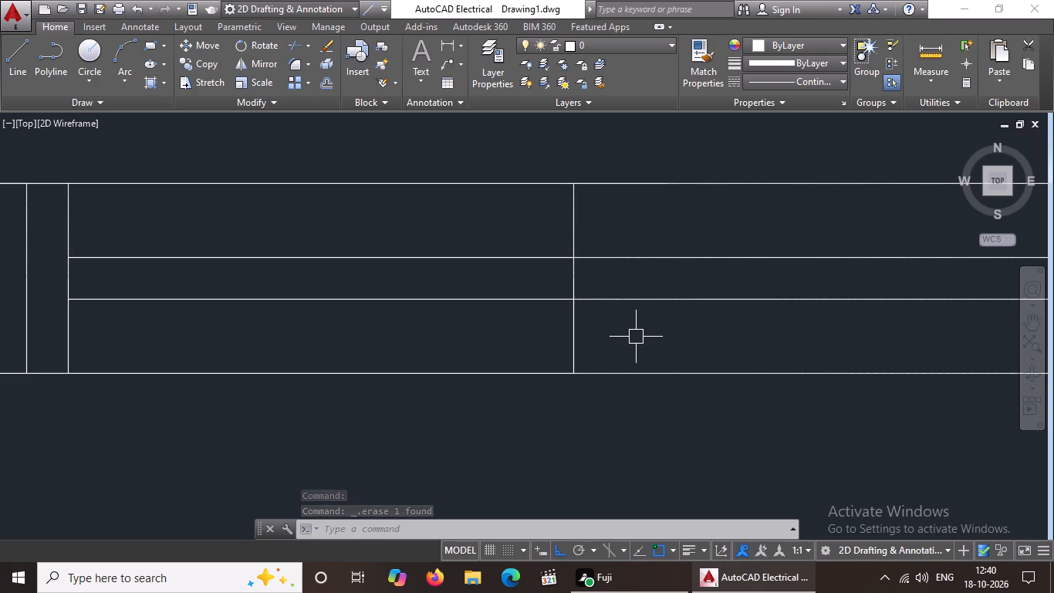
Offset the horizontal centre line of the upper-left room's window in the top outer wall 1" upward and 1" downward.
{"action": "scroll", "coordinate": [636, 337], "scroll_direction": "down", "scroll_amount": 5}
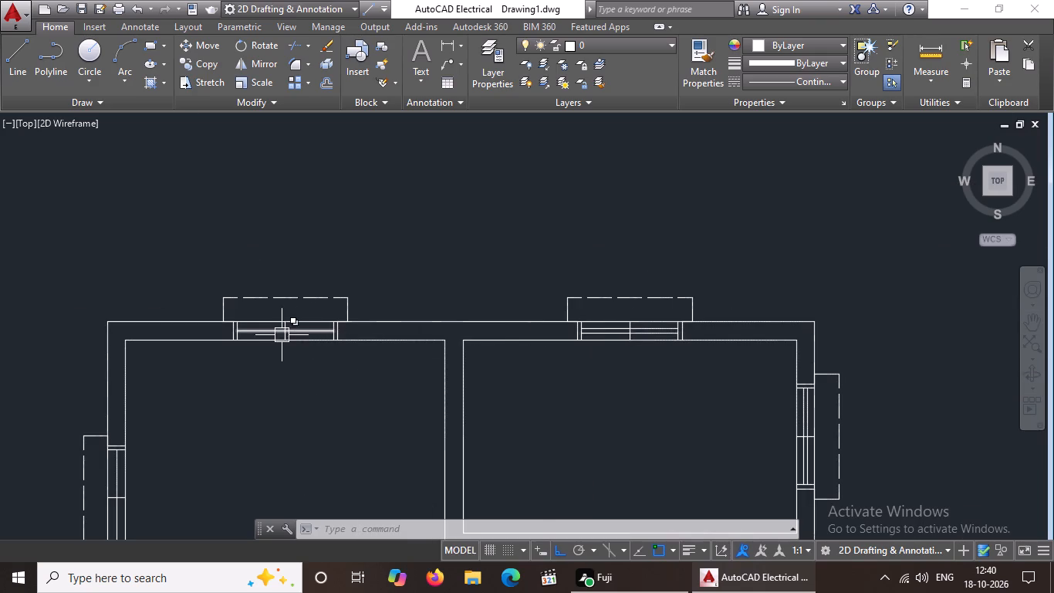
{"action": "scroll", "coordinate": [280, 335], "scroll_direction": "up", "scroll_amount": 3}
{"action": "key", "text": "Escape"}
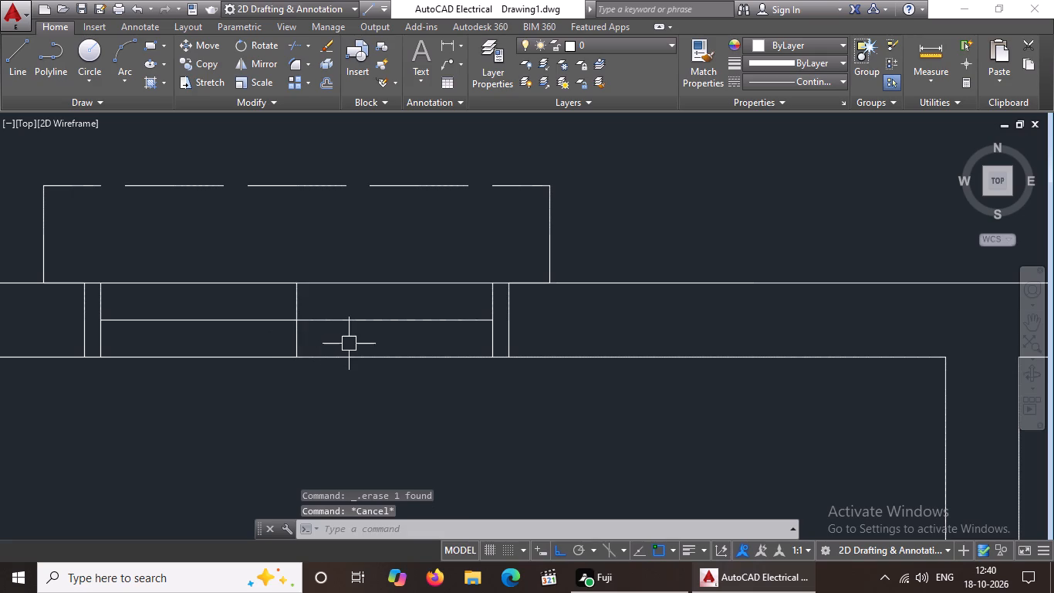
{"action": "key", "text": "o"}
{"action": "key", "text": "Return"}
{"action": "key", "text": "1"}
{"action": "key", "text": "shift+quotedbl"}
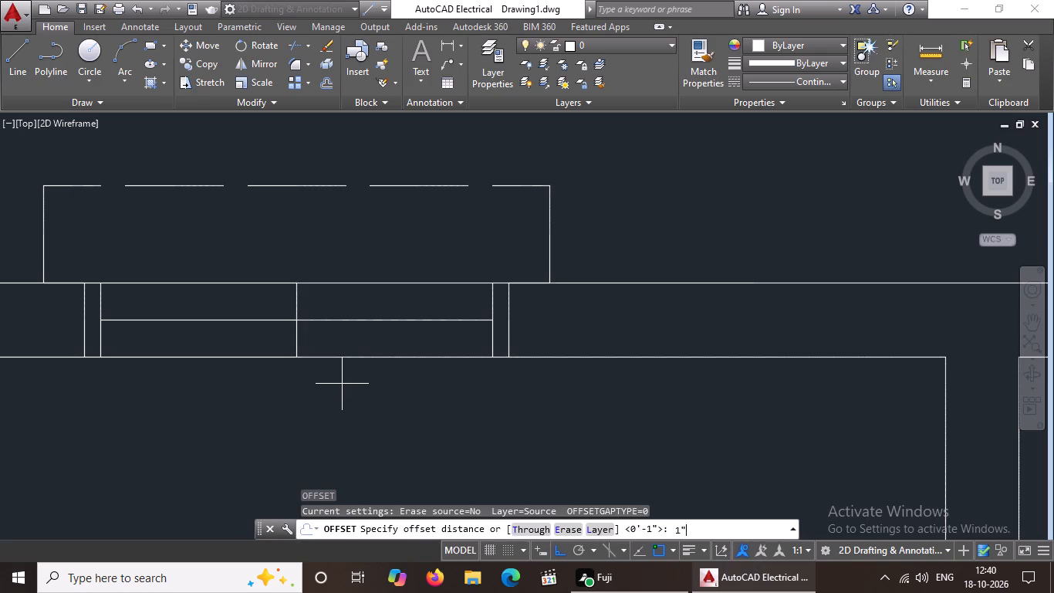
{"action": "key", "text": "Return"}
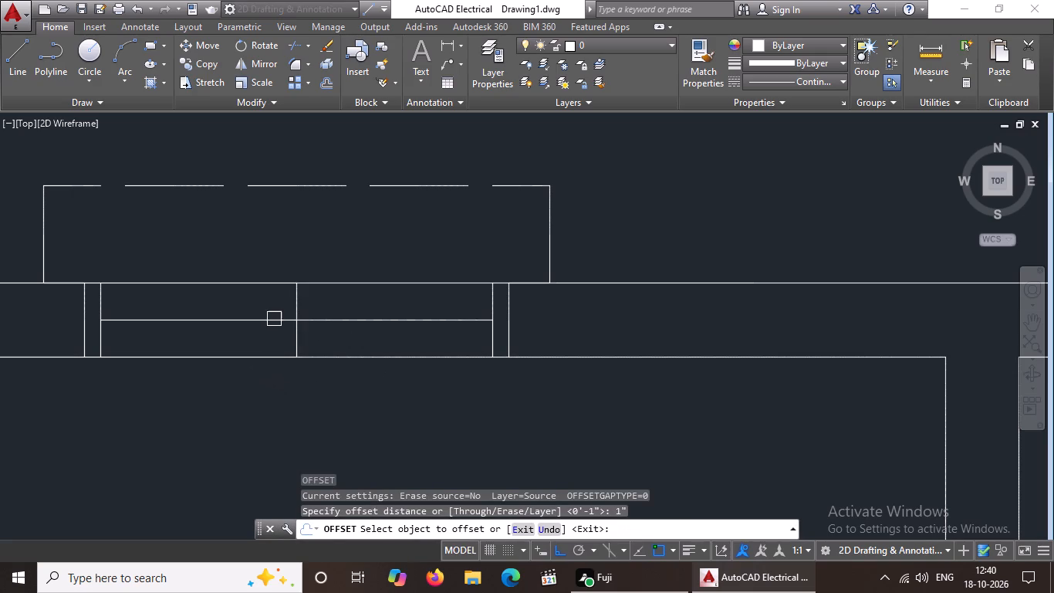
{"action": "left_click", "coordinate": [274, 318]}
{"action": "left_click", "coordinate": [279, 286]}
{"action": "left_click", "coordinate": [271, 320]}
{"action": "left_click", "coordinate": [262, 351]}
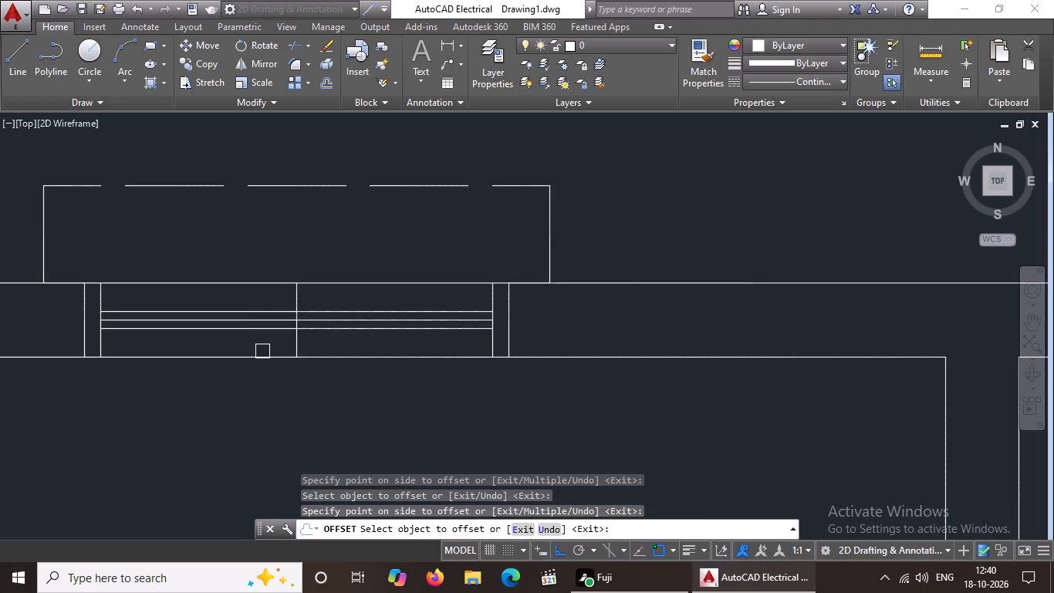
{"action": "key", "text": "Escape"}
Erase the original centre line between the offset lines of the upper-left room's top wall window.
{"action": "scroll", "coordinate": [324, 323], "scroll_direction": "up", "scroll_amount": 2}
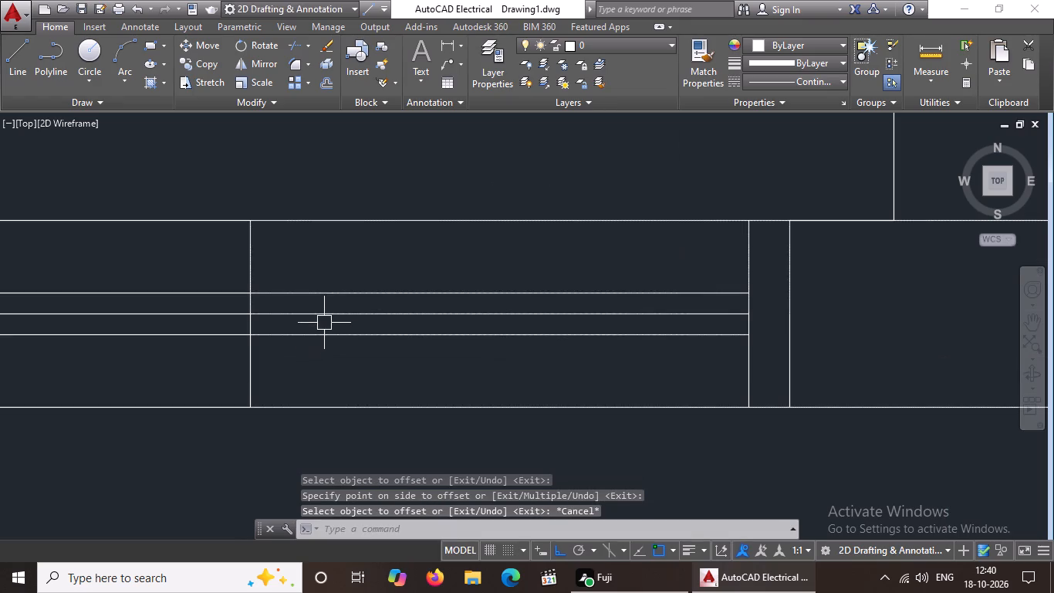
{"action": "left_click", "coordinate": [339, 317]}
{"action": "key", "text": "Delete"}
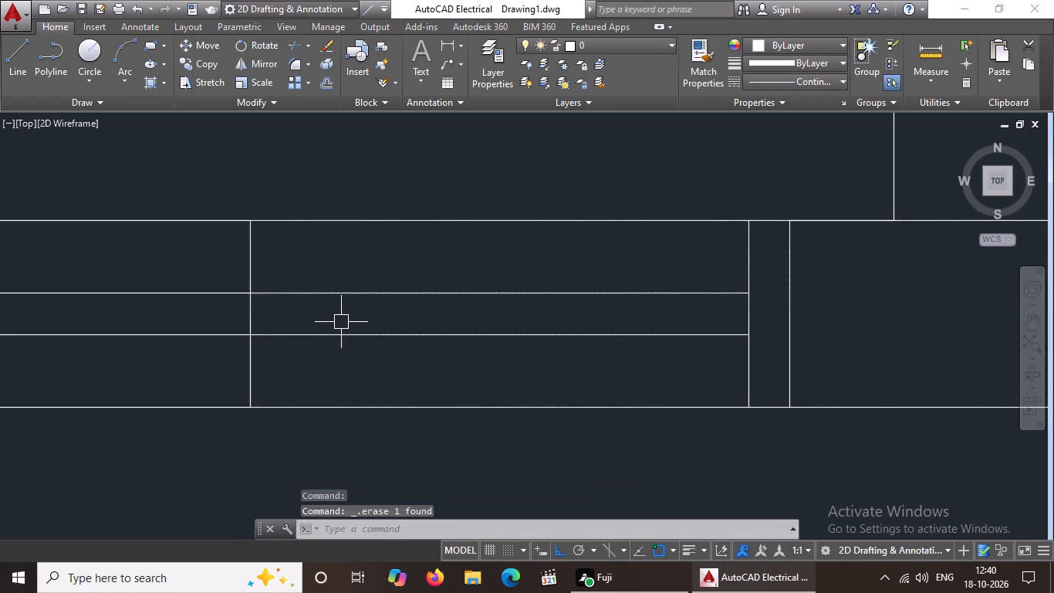
Offset the vertical centre line of the upper-left room's window in the left outer wall 1" to the left and 1" to the right.
{"action": "scroll", "coordinate": [356, 319], "scroll_direction": "down", "scroll_amount": 4}
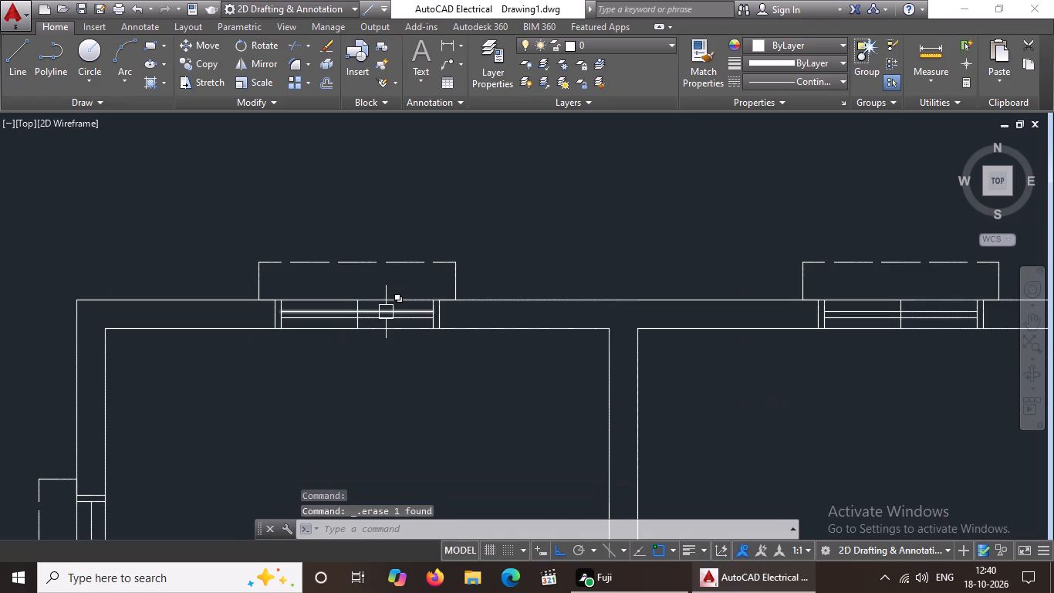
{"action": "scroll", "coordinate": [389, 320], "scroll_direction": "down", "scroll_amount": 1}
{"action": "middle_click_drag", "start_coordinate": [317, 382], "coordinate": [331, 370]}
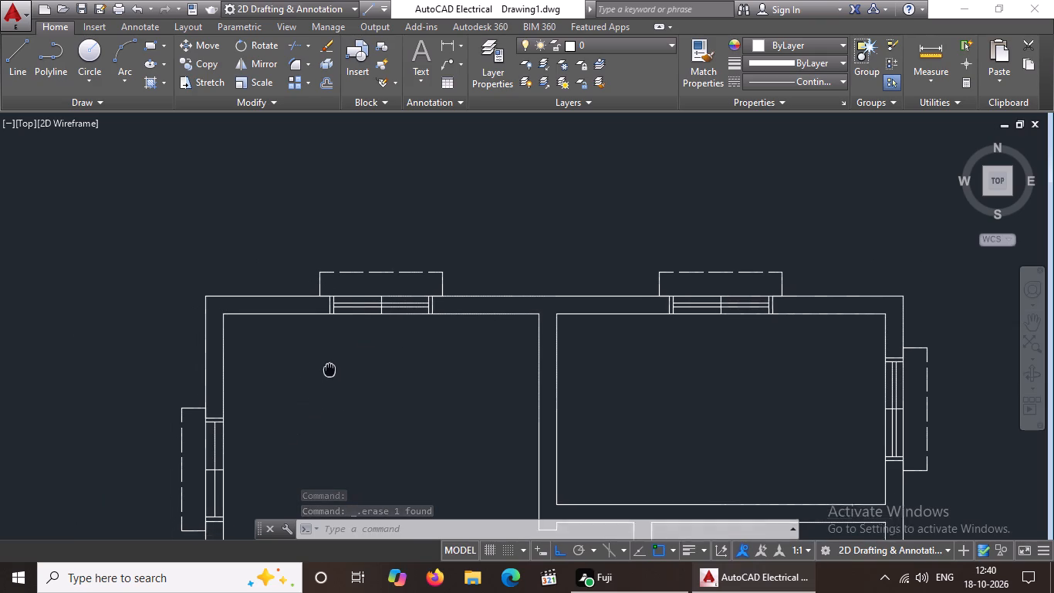
{"action": "middle_click_drag", "start_coordinate": [331, 370], "coordinate": [402, 339]}
{"action": "scroll", "coordinate": [294, 455], "scroll_direction": "up", "scroll_amount": 3}
{"action": "scroll", "coordinate": [331, 405], "scroll_direction": "down", "scroll_amount": 3}
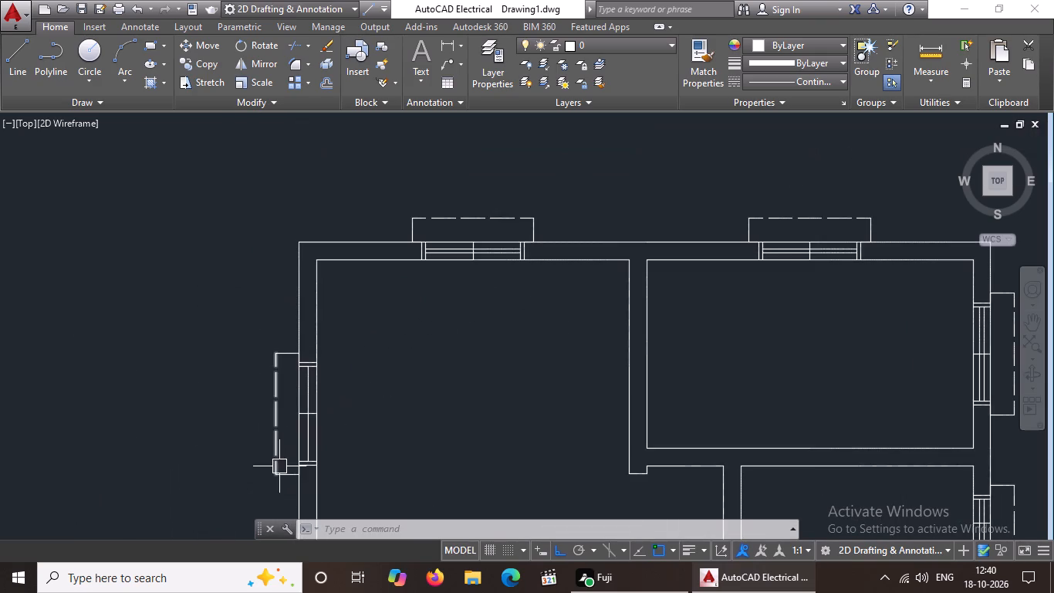
{"action": "scroll", "coordinate": [280, 466], "scroll_direction": "up", "scroll_amount": 3}
{"action": "key", "text": "Escape"}
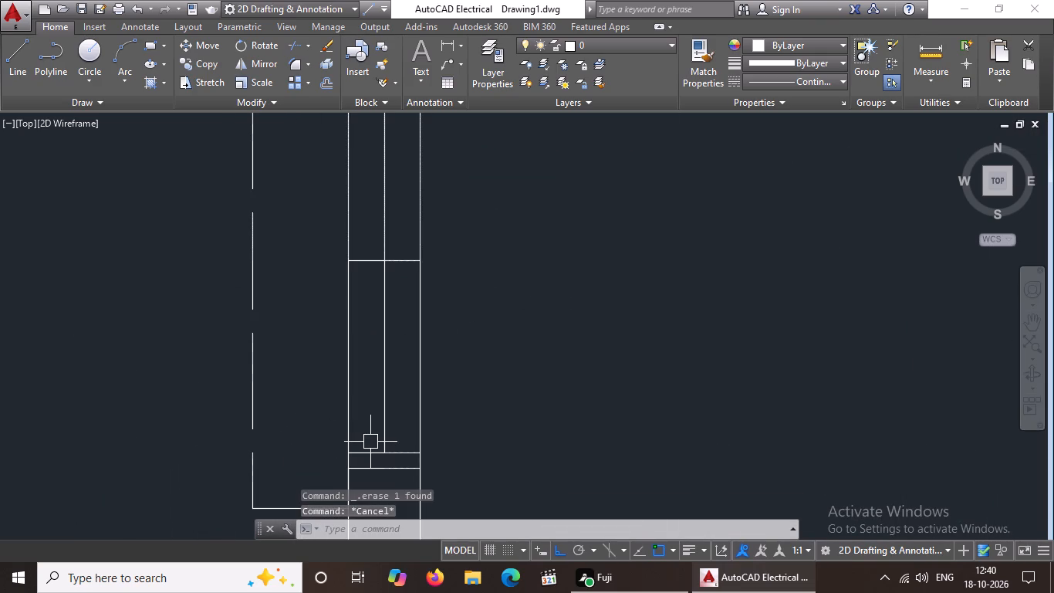
{"action": "key", "text": "o"}
{"action": "key", "text": "Return"}
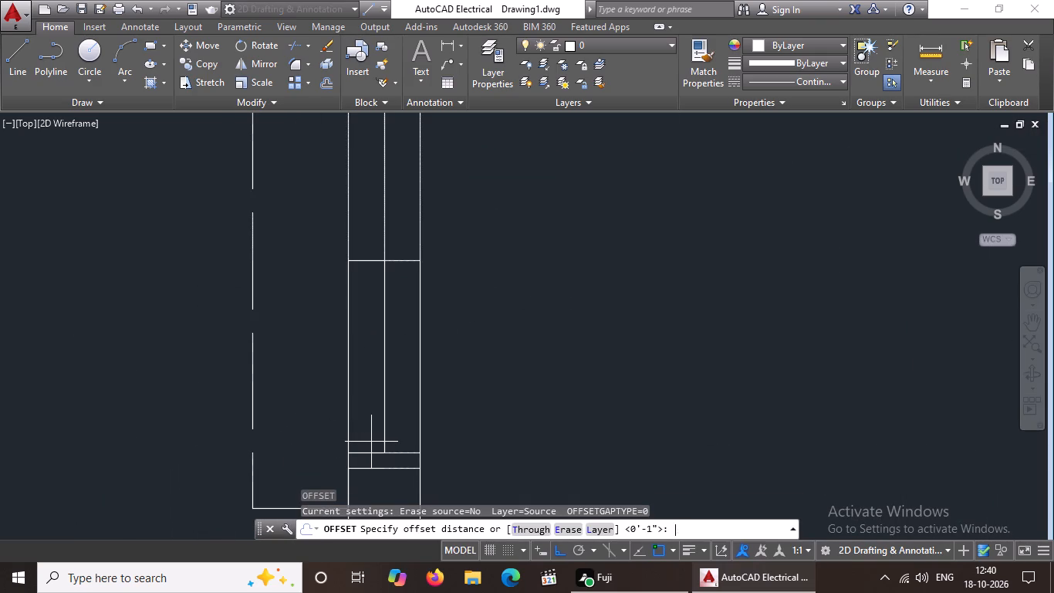
{"action": "key", "text": "1"}
{"action": "key", "text": "shift+quotedbl"}
{"action": "key", "text": "Return"}
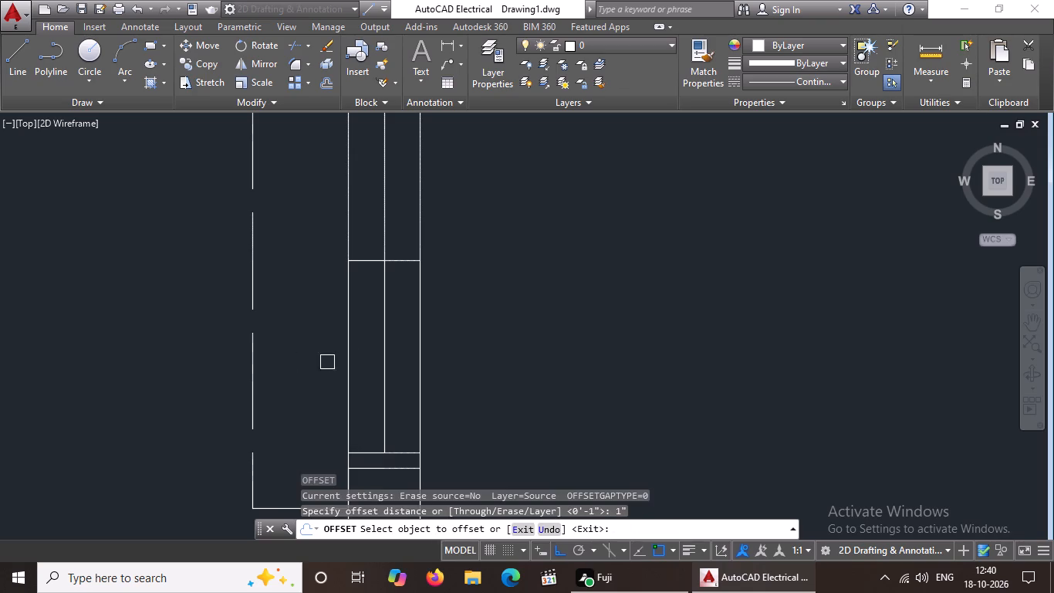
{"action": "left_click", "coordinate": [385, 342]}
{"action": "left_click_drag", "start_coordinate": [346, 357], "coordinate": [353, 357]}
{"action": "left_click_drag", "start_coordinate": [386, 357], "coordinate": [390, 356]}
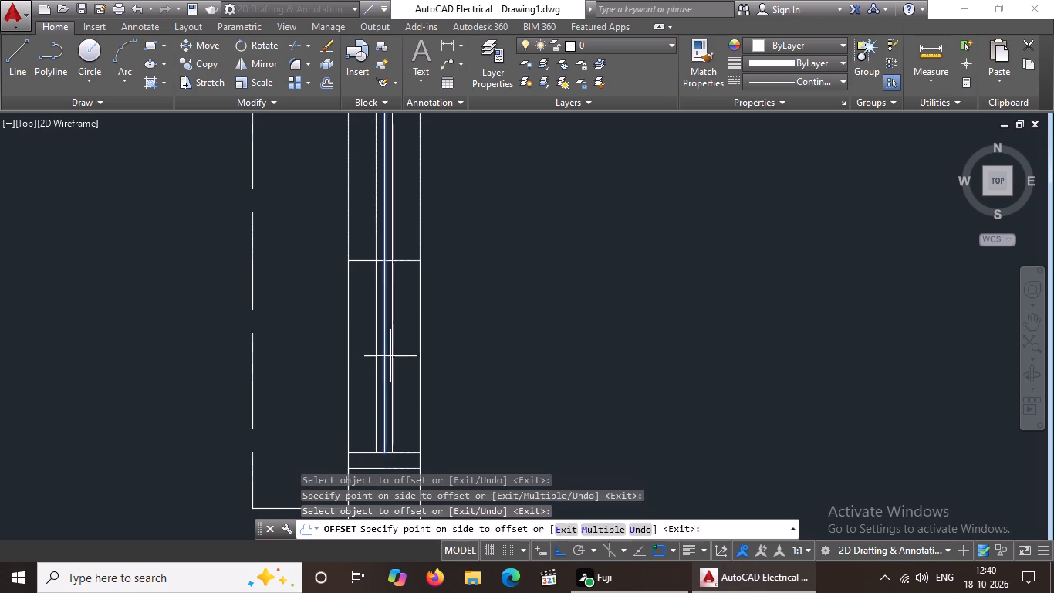
{"action": "left_click_drag", "start_coordinate": [390, 356], "coordinate": [397, 355]}
{"action": "left_click", "coordinate": [471, 352]}
{"action": "key", "text": "Escape"}
Erase the original centre line between the offset lines of the upper-left room's left wall window.
{"action": "scroll", "coordinate": [358, 313], "scroll_direction": "up", "scroll_amount": 3}
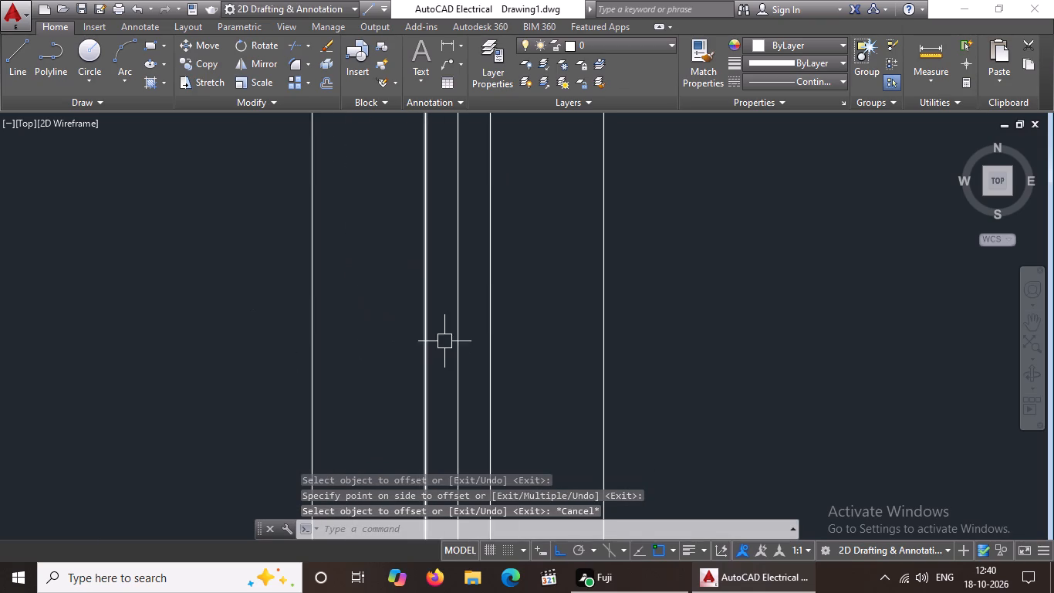
{"action": "left_click", "coordinate": [458, 350]}
{"action": "key", "text": "Delete"}
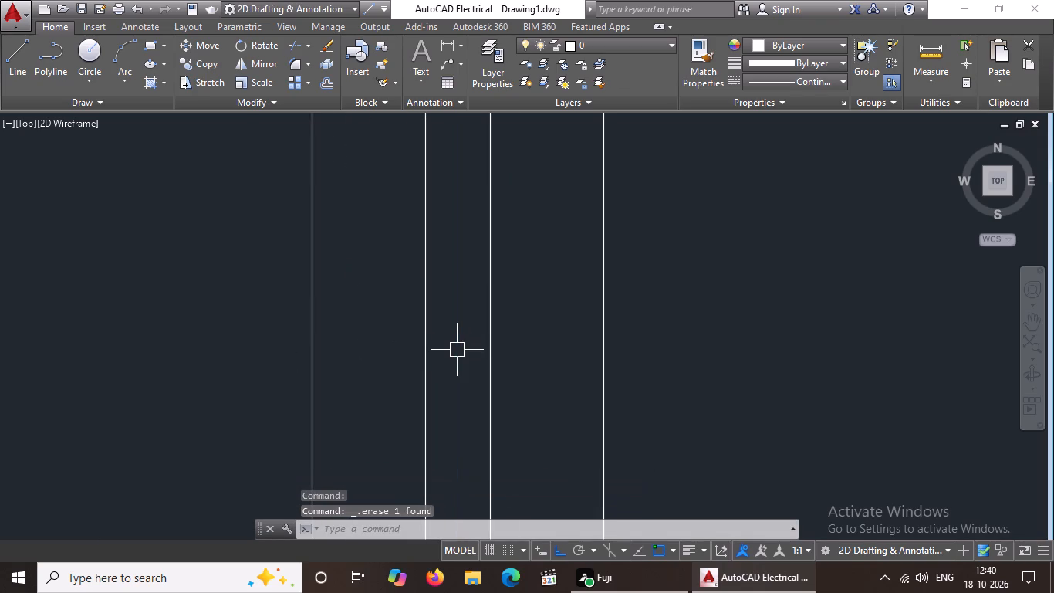
Offset the vertical centre line of the small middle-left room's window in the left outer wall 1" to the left and 1" to the right.
{"action": "scroll", "coordinate": [457, 350], "scroll_direction": "down", "scroll_amount": 8}
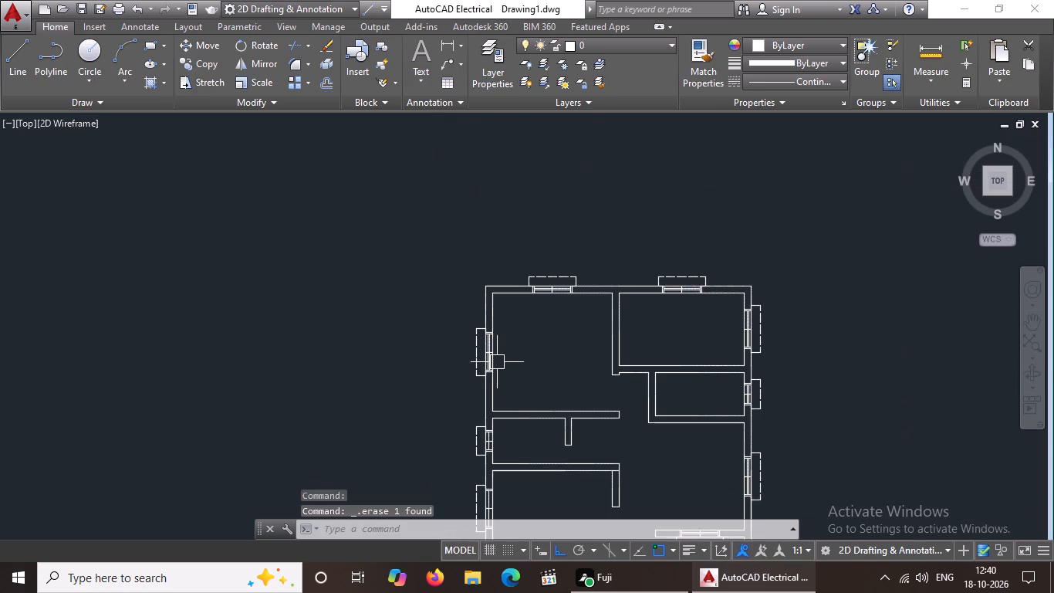
{"action": "scroll", "coordinate": [518, 403], "scroll_direction": "down", "scroll_amount": 1}
{"action": "scroll", "coordinate": [512, 454], "scroll_direction": "up", "scroll_amount": 3}
{"action": "middle_click_drag", "start_coordinate": [477, 397], "coordinate": [495, 383]}
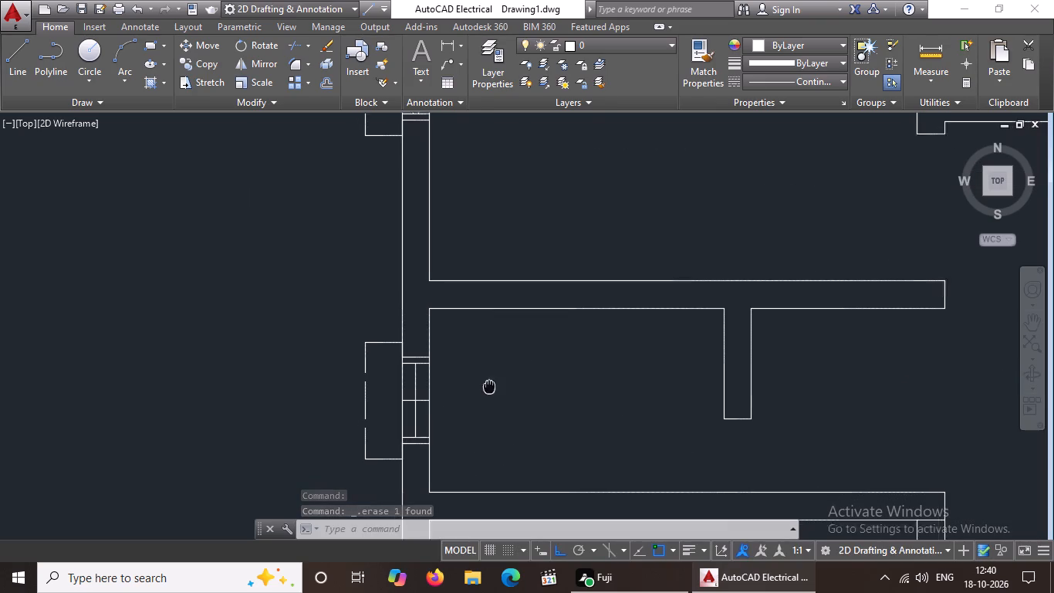
{"action": "middle_click_drag", "start_coordinate": [495, 383], "coordinate": [505, 375]}
{"action": "scroll", "coordinate": [424, 418], "scroll_direction": "up", "scroll_amount": 2}
{"action": "key", "text": "Escape"}
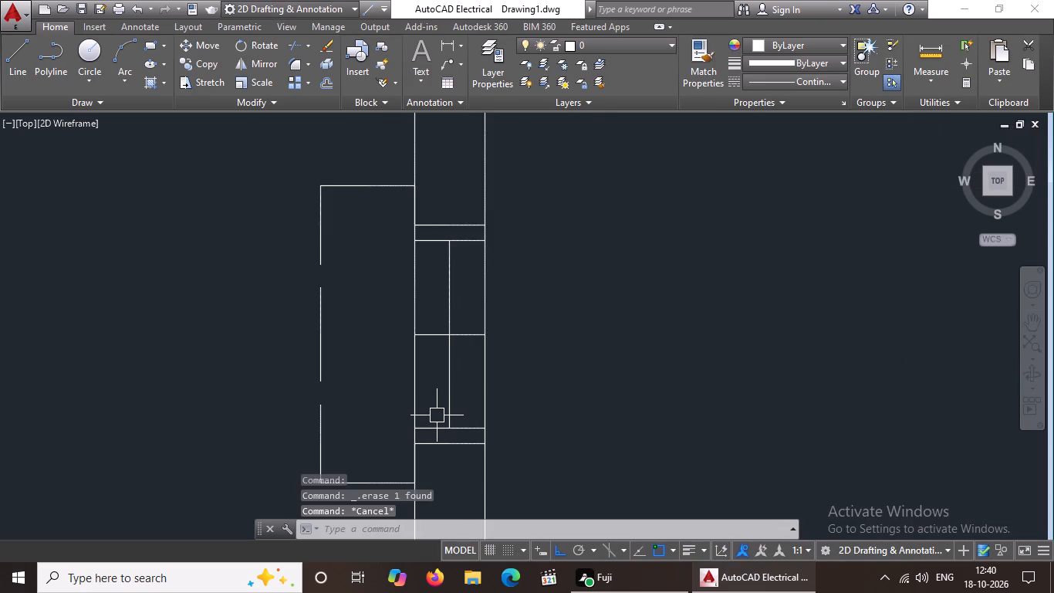
{"action": "key", "text": "o"}
{"action": "key", "text": "Return"}
{"action": "key", "text": "1"}
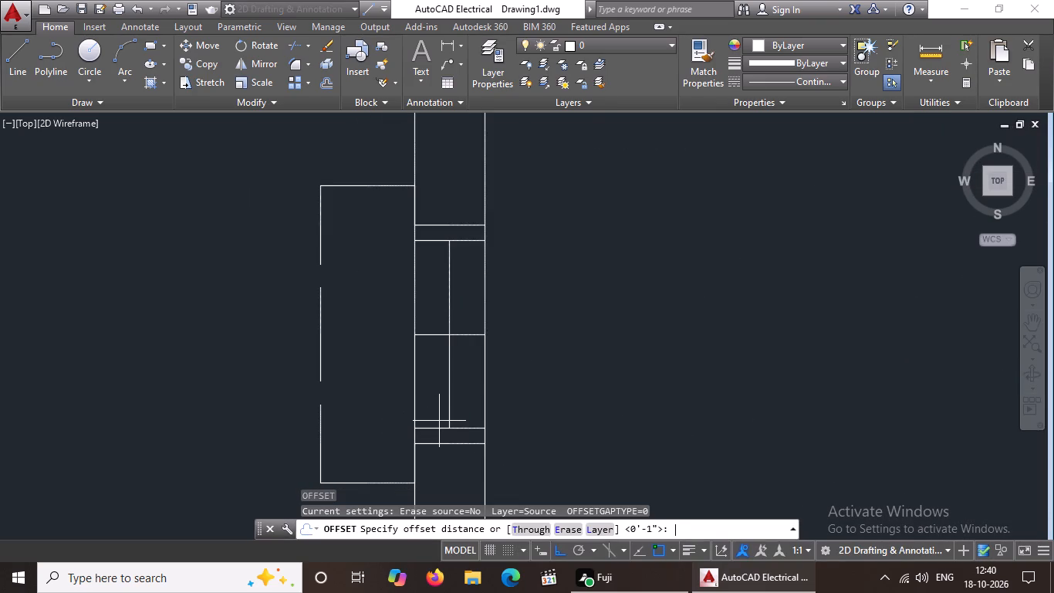
{"action": "key", "text": "shift+quotedbl"}
{"action": "key", "text": "Return"}
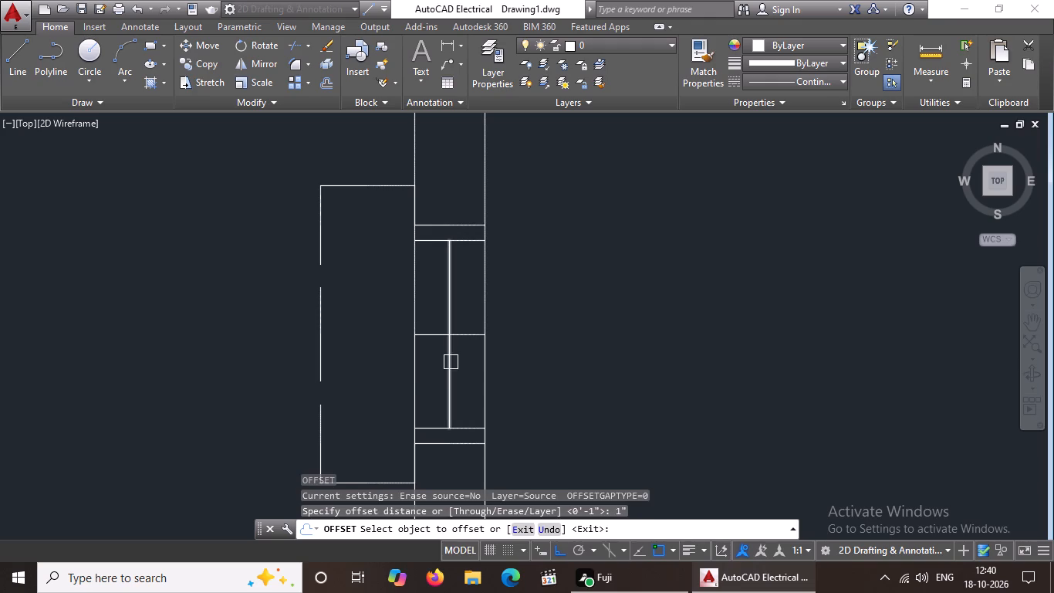
{"action": "left_click_drag", "start_coordinate": [449, 364], "coordinate": [434, 372]}
{"action": "left_click_drag", "start_coordinate": [424, 375], "coordinate": [432, 373]}
{"action": "left_click_drag", "start_coordinate": [449, 376], "coordinate": [489, 367]}
{"action": "left_click", "coordinate": [519, 361]}
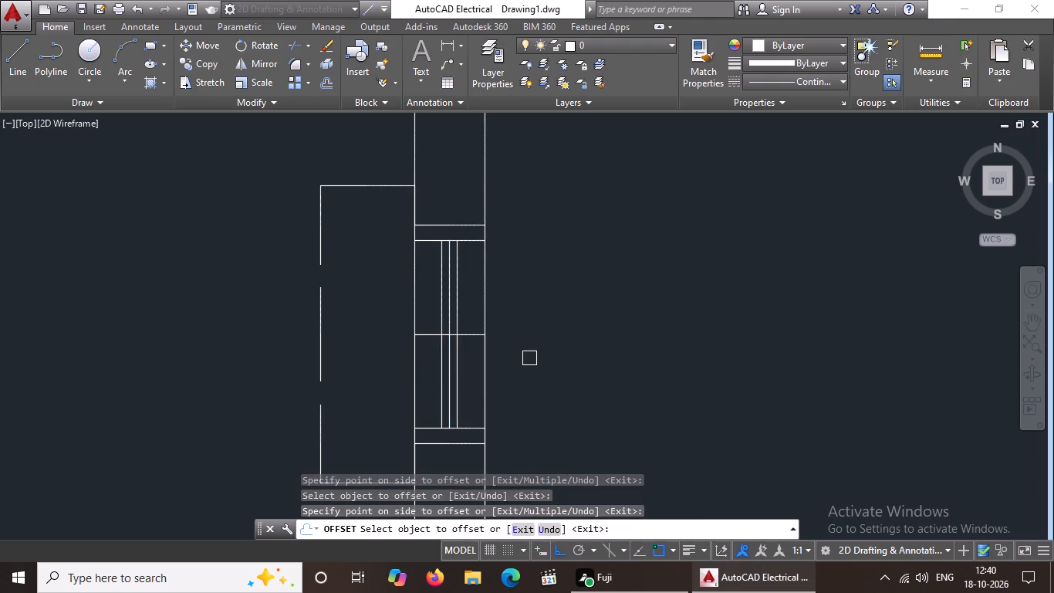
{"action": "key", "text": "Escape"}
Erase the original centre line between the offset lines of the small middle-left room's window.
{"action": "scroll", "coordinate": [464, 358], "scroll_direction": "up", "scroll_amount": 2}
{"action": "left_click", "coordinate": [422, 364]}
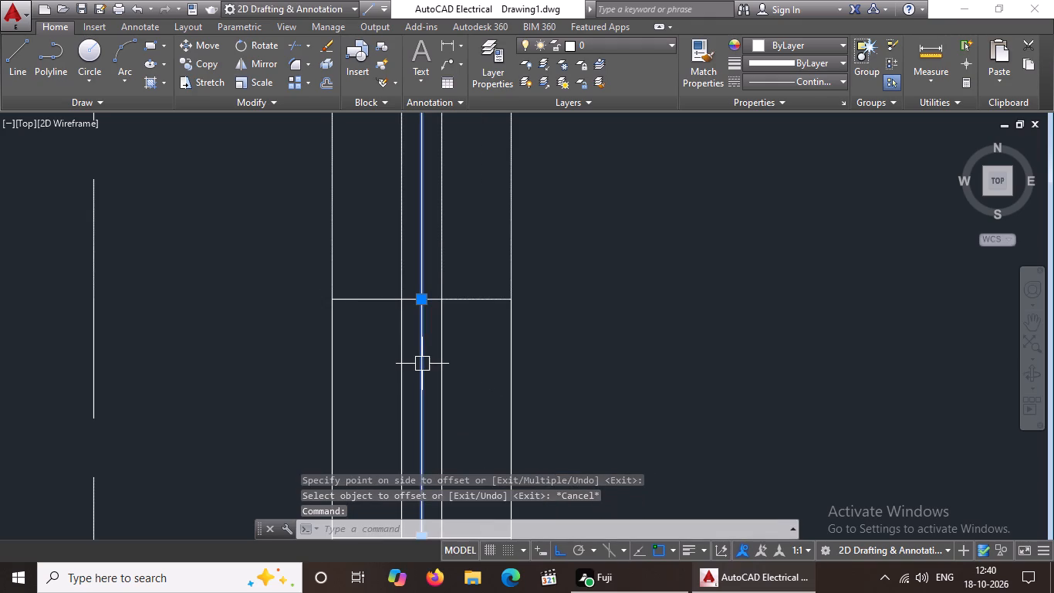
{"action": "key", "text": "Delete"}
Offset the vertical centre line of the lower-left room's window in the left outer wall 1" to the right and 1" to the left.
{"action": "scroll", "coordinate": [451, 353], "scroll_direction": "down", "scroll_amount": 5}
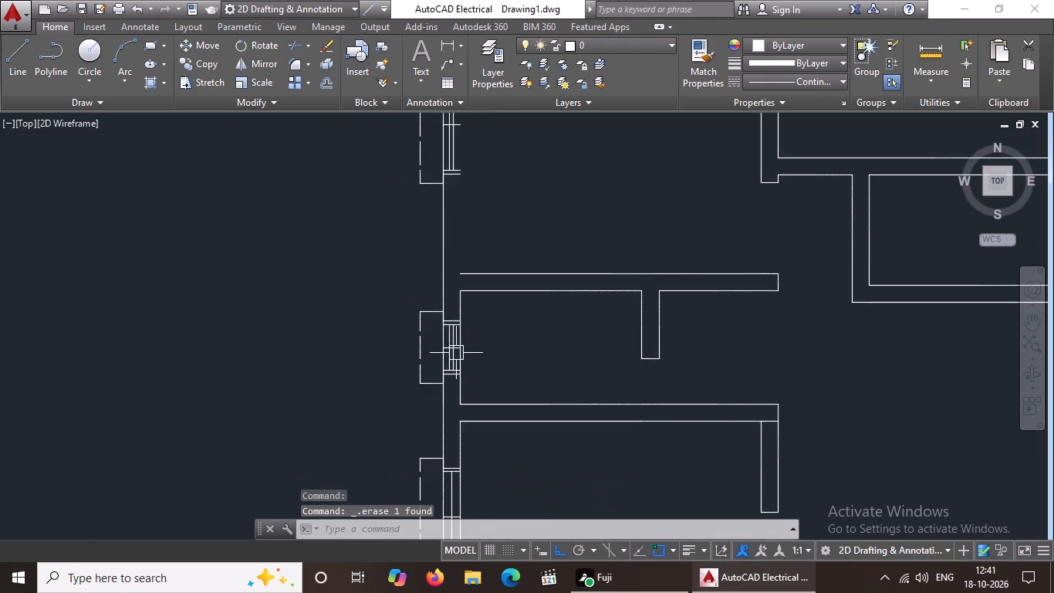
{"action": "scroll", "coordinate": [467, 366], "scroll_direction": "down", "scroll_amount": 2}
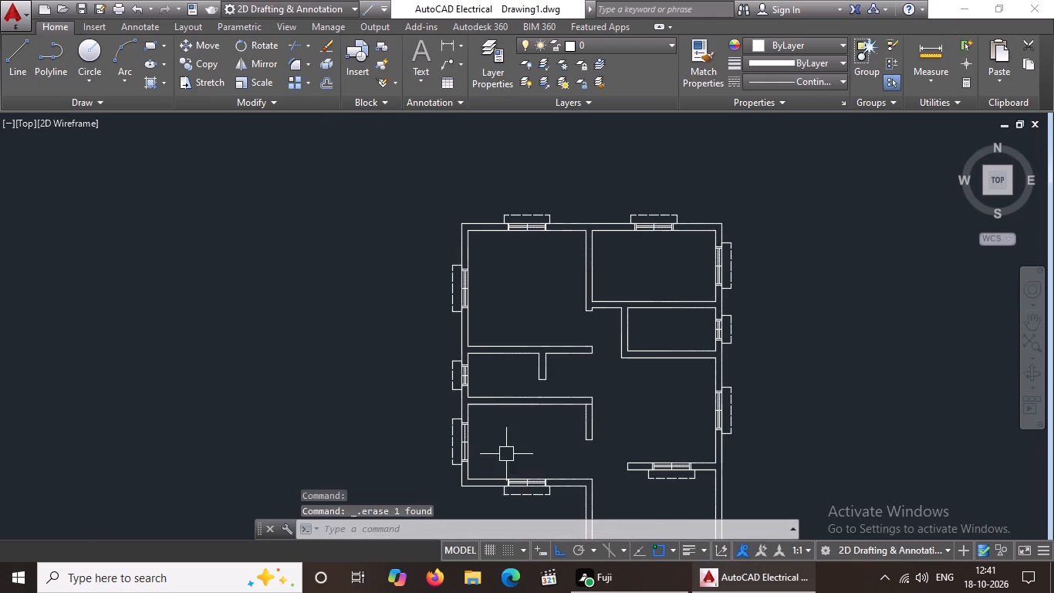
{"action": "middle_click_drag", "start_coordinate": [506, 454], "coordinate": [549, 406]}
{"action": "scroll", "coordinate": [507, 452], "scroll_direction": "up", "scroll_amount": 3}
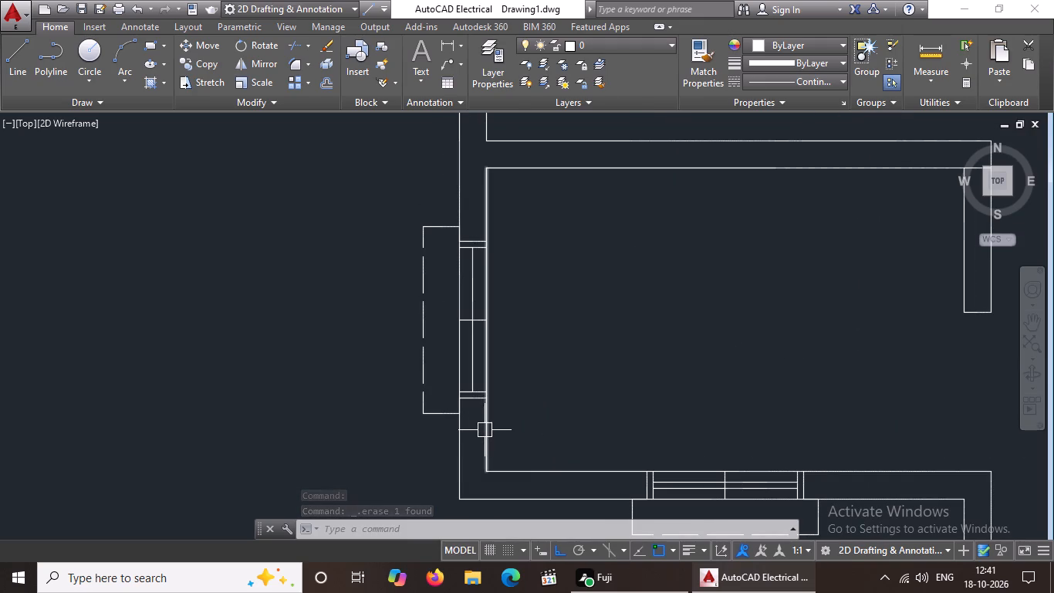
{"action": "key", "text": "Escape"}
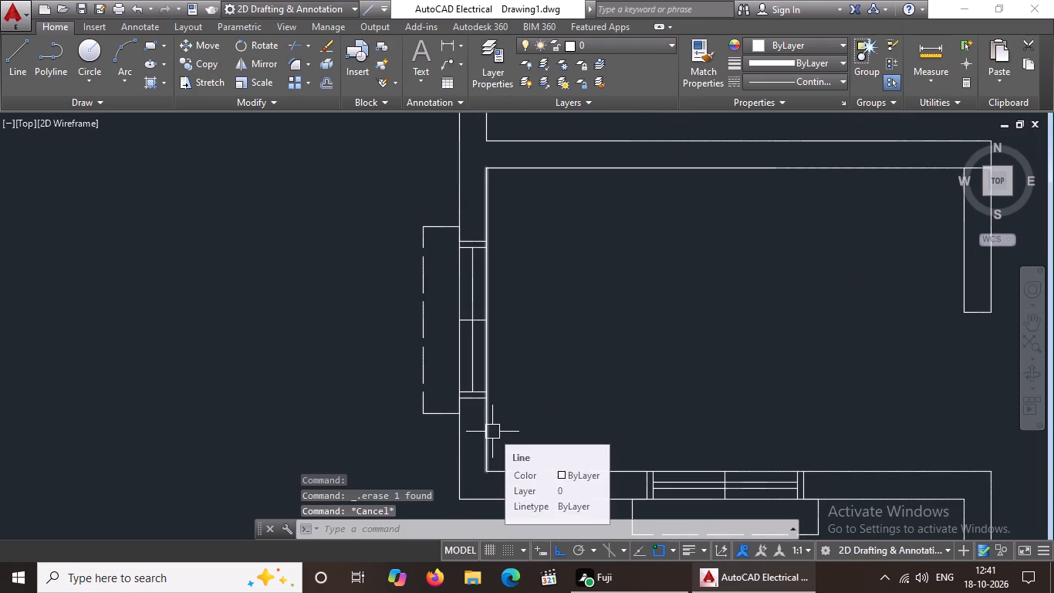
{"action": "key", "text": "o"}
{"action": "key", "text": "Return"}
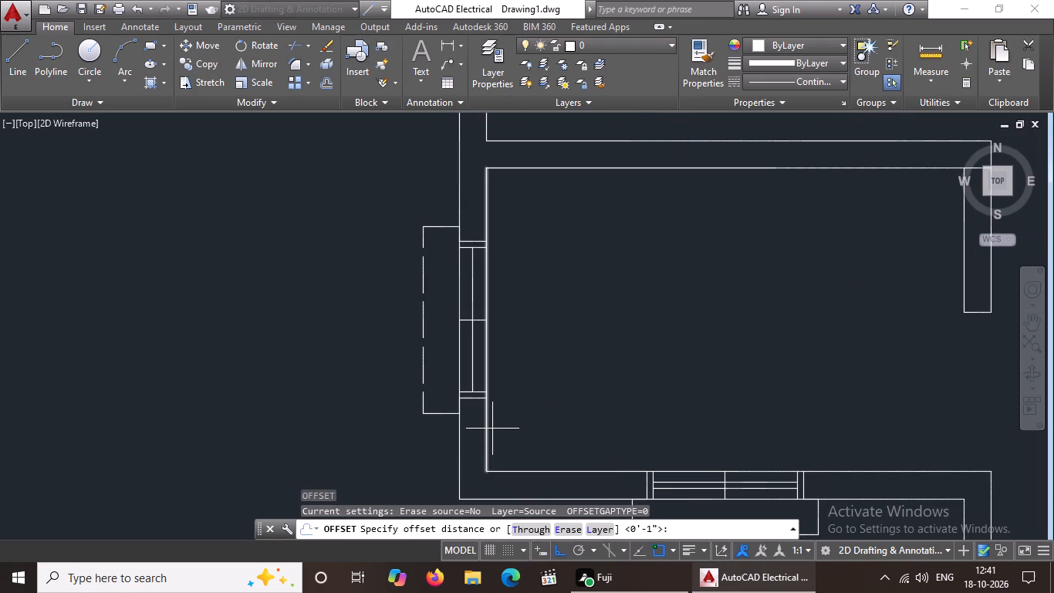
{"action": "key", "text": "1"}
{"action": "key", "text": "shift+quotedbl"}
{"action": "key", "text": "Return"}
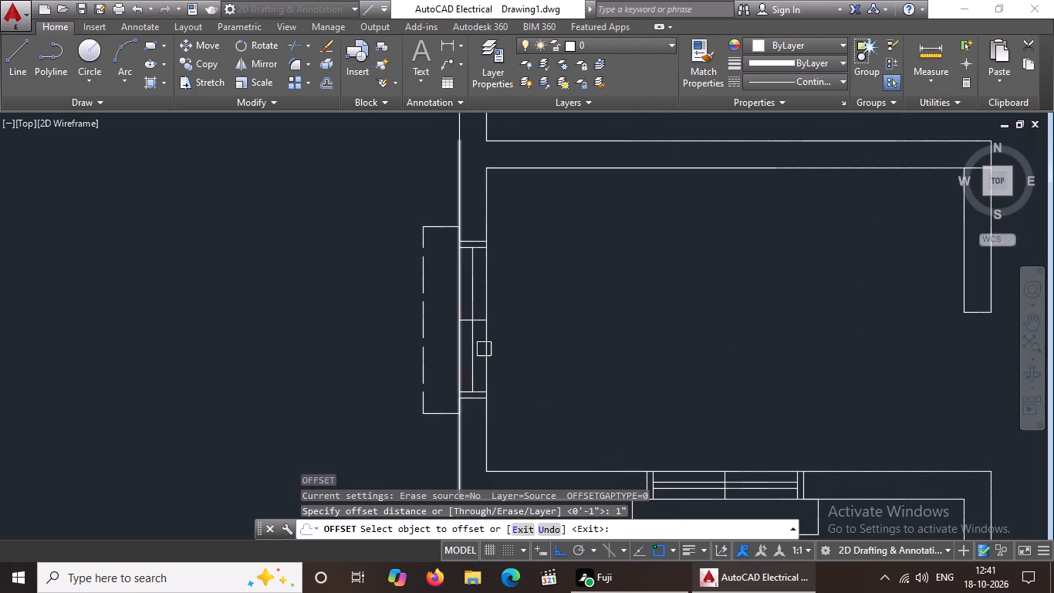
{"action": "scroll", "coordinate": [485, 348], "scroll_direction": "up", "scroll_amount": 2}
{"action": "left_click_drag", "start_coordinate": [450, 351], "coordinate": [461, 347]}
{"action": "left_click_drag", "start_coordinate": [529, 337], "coordinate": [519, 347]}
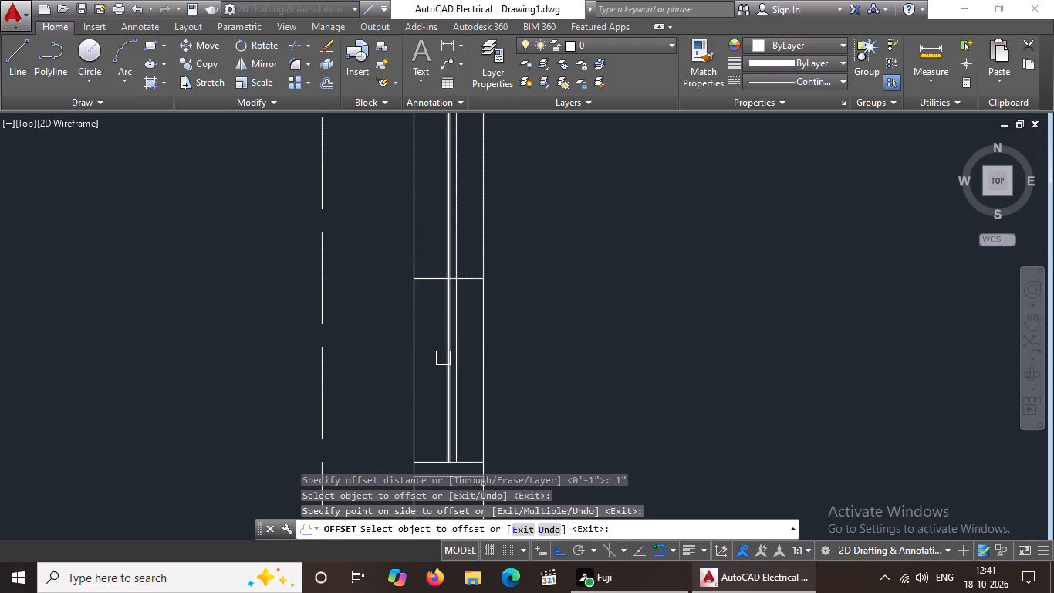
{"action": "left_click_drag", "start_coordinate": [443, 358], "coordinate": [381, 378]}
{"action": "left_click_drag", "start_coordinate": [333, 390], "coordinate": [400, 388]}
{"action": "key", "text": "Escape"}
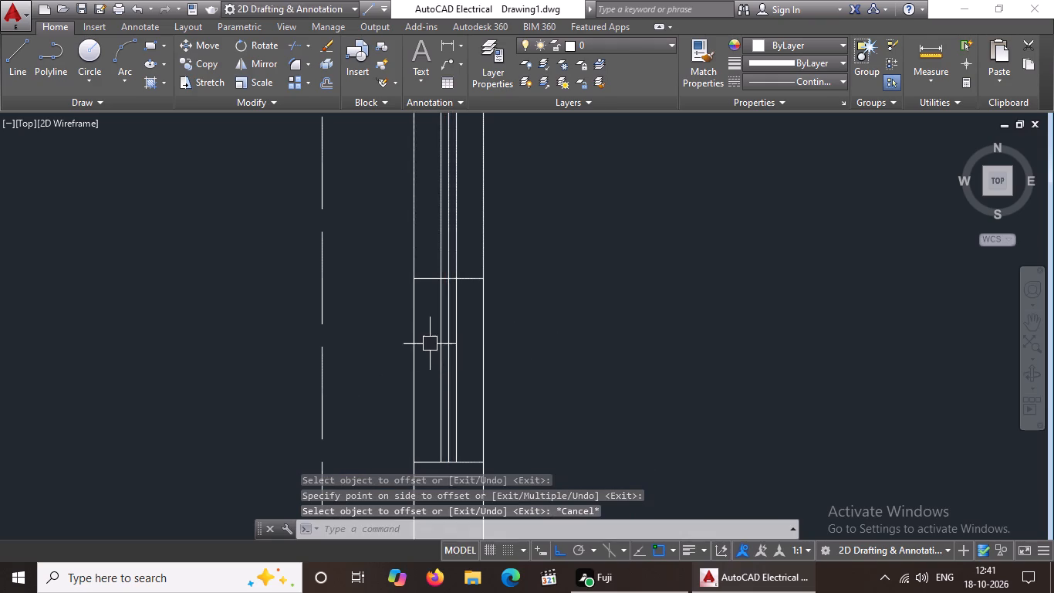
Erase the original centre line between the offset lines of the lower-left room's left wall window.
{"action": "scroll", "coordinate": [431, 343], "scroll_direction": "up", "scroll_amount": 2}
{"action": "left_click", "coordinate": [474, 350]}
{"action": "key", "text": "Delete"}
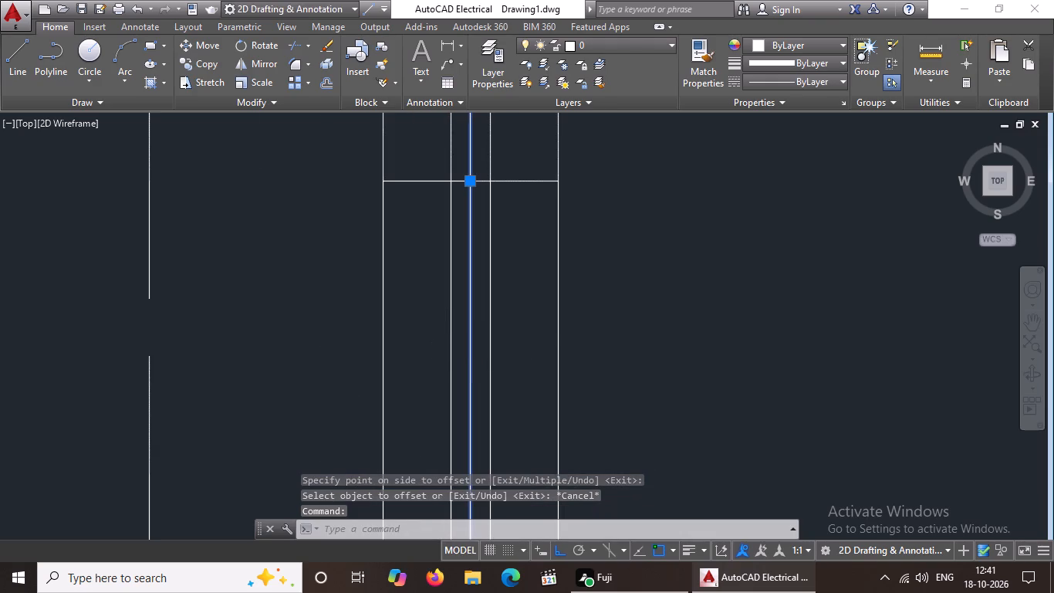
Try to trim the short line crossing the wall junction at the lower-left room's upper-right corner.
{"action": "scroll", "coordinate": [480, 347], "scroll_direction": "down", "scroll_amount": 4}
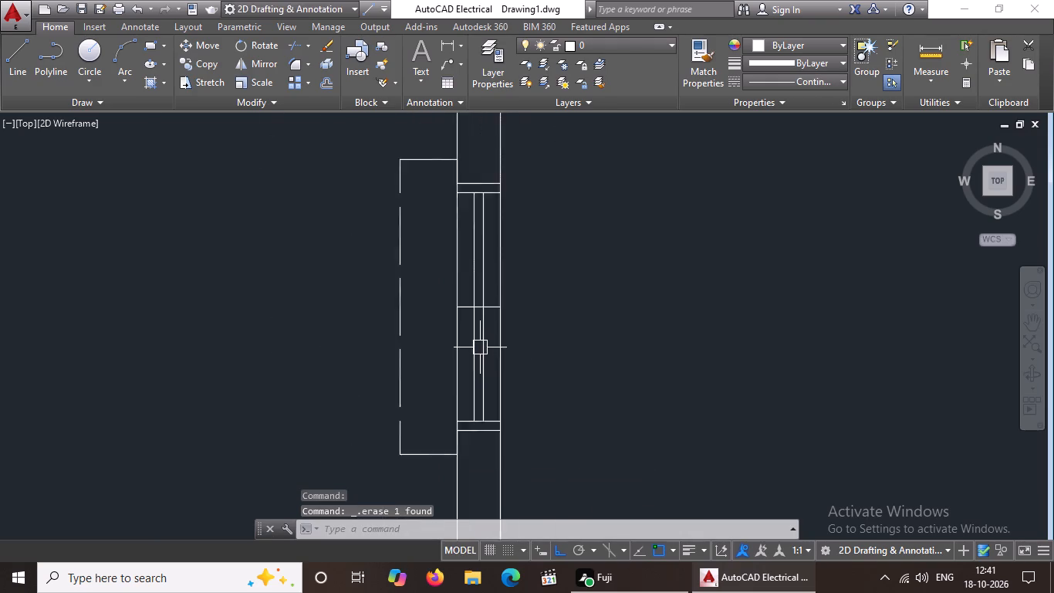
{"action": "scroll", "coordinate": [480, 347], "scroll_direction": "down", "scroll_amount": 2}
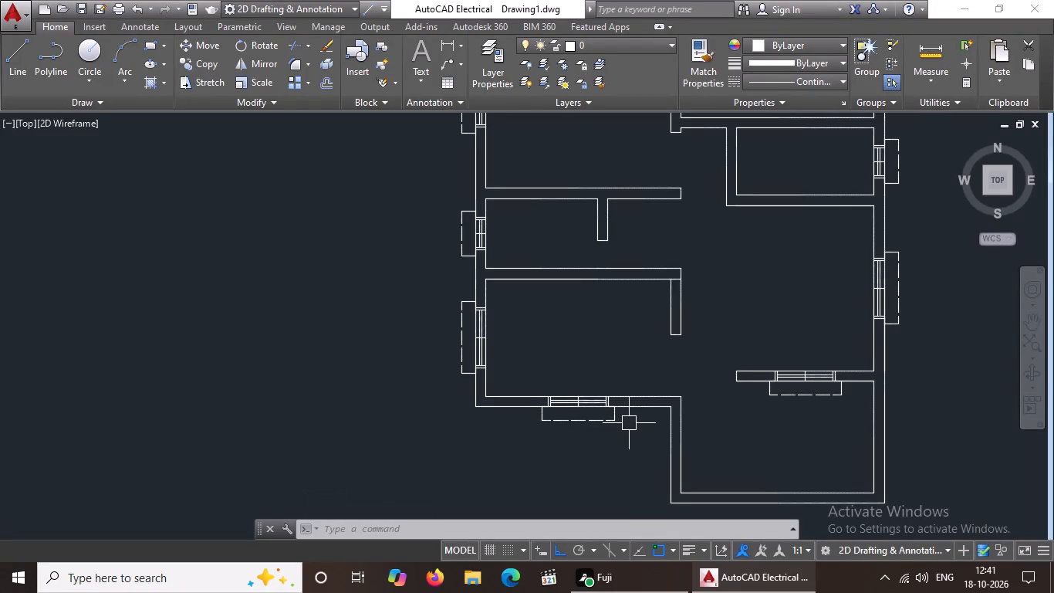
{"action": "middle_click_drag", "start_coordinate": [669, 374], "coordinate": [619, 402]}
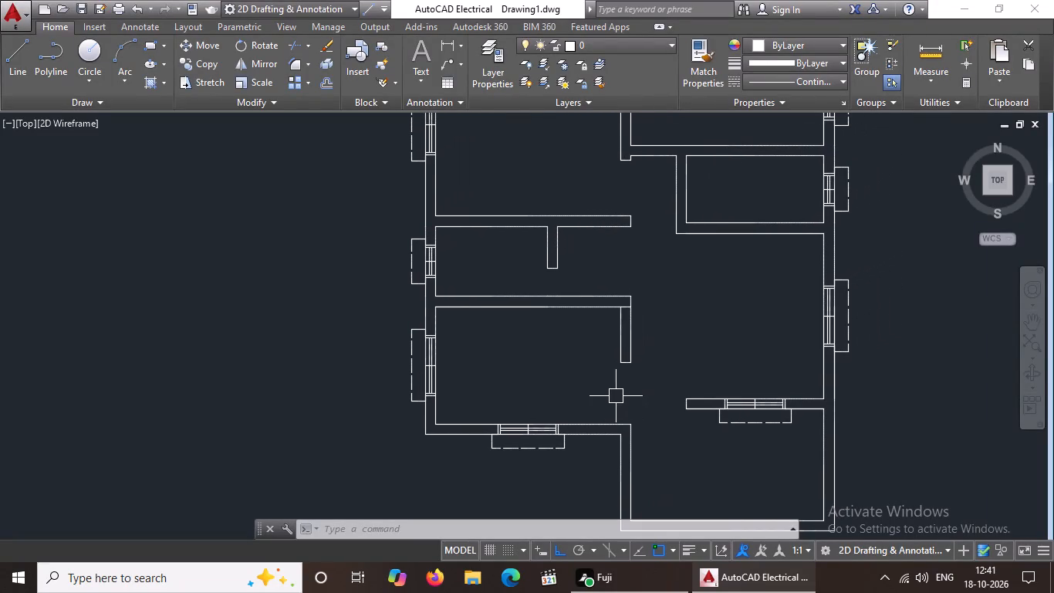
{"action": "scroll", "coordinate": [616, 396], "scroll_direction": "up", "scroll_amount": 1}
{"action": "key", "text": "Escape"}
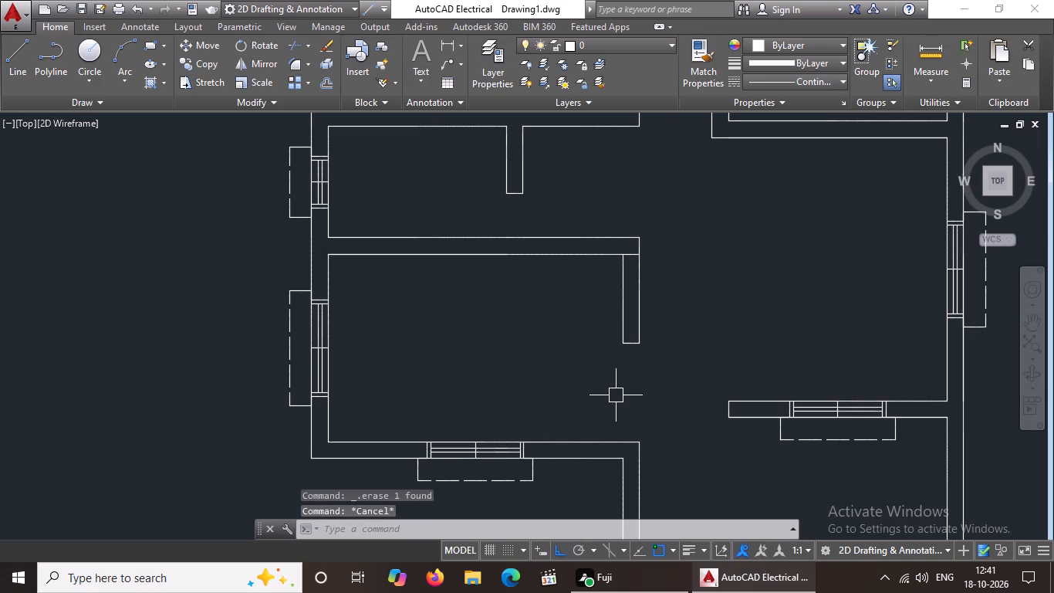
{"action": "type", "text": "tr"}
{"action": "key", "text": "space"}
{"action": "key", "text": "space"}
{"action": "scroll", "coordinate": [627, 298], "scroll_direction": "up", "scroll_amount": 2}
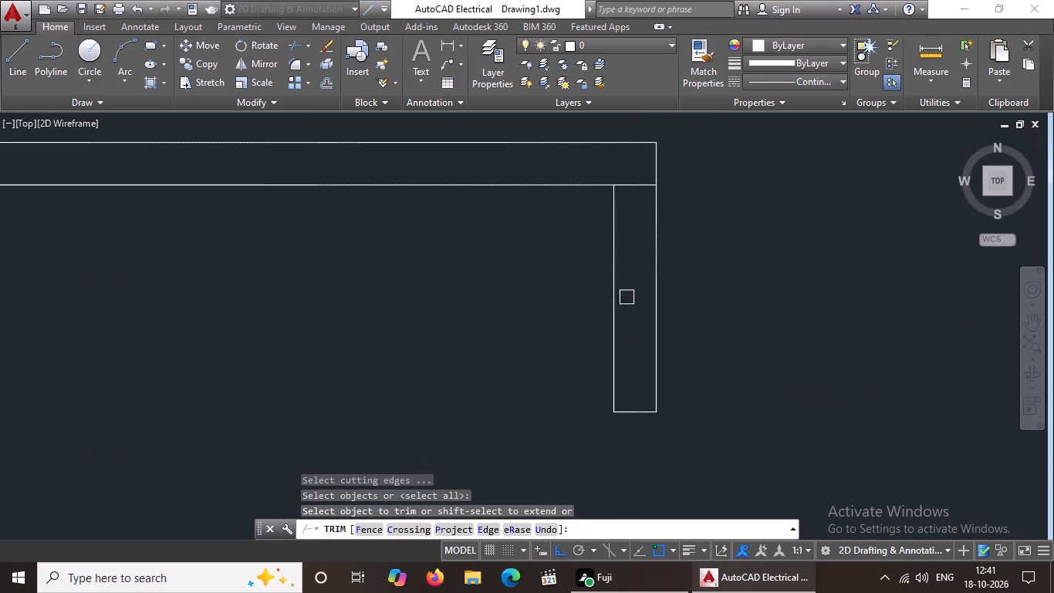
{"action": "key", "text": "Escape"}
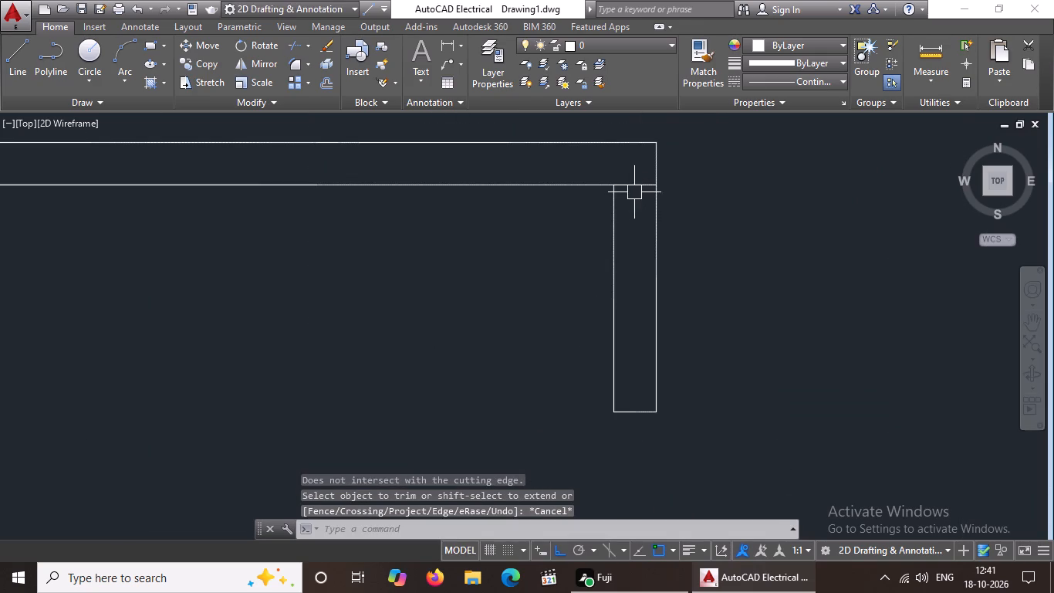
Erase the short line crossing the wall junction at the lower-left room's upper-right corner.
{"action": "left_click", "coordinate": [637, 187]}
{"action": "key", "text": "Delete"}
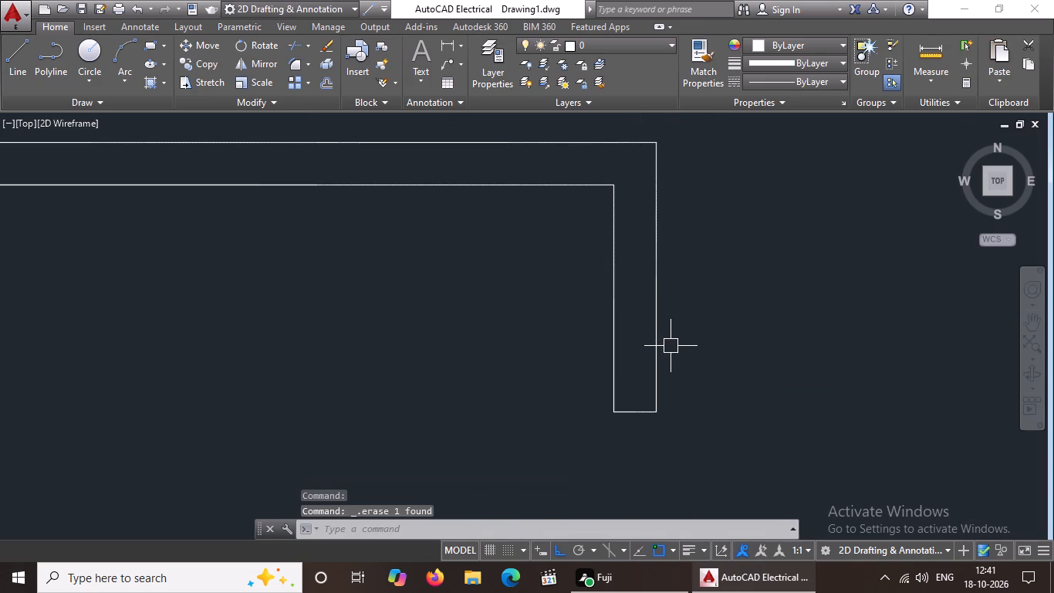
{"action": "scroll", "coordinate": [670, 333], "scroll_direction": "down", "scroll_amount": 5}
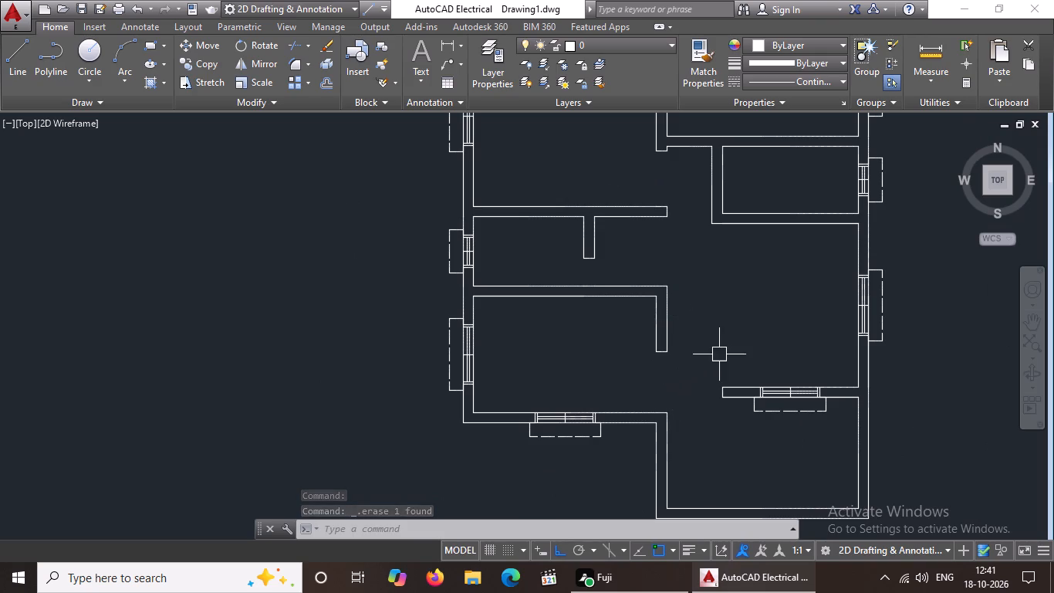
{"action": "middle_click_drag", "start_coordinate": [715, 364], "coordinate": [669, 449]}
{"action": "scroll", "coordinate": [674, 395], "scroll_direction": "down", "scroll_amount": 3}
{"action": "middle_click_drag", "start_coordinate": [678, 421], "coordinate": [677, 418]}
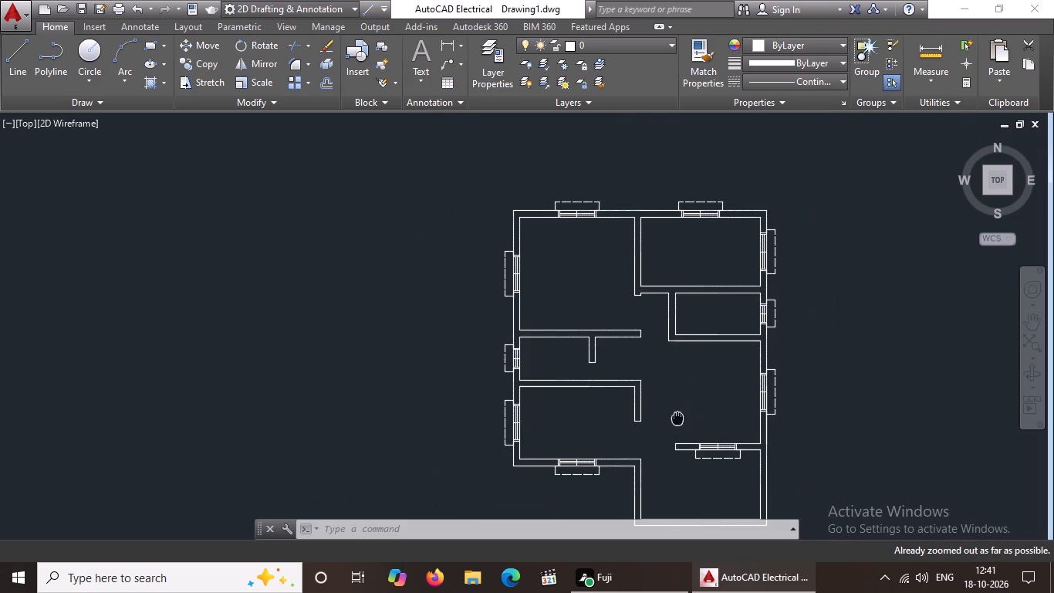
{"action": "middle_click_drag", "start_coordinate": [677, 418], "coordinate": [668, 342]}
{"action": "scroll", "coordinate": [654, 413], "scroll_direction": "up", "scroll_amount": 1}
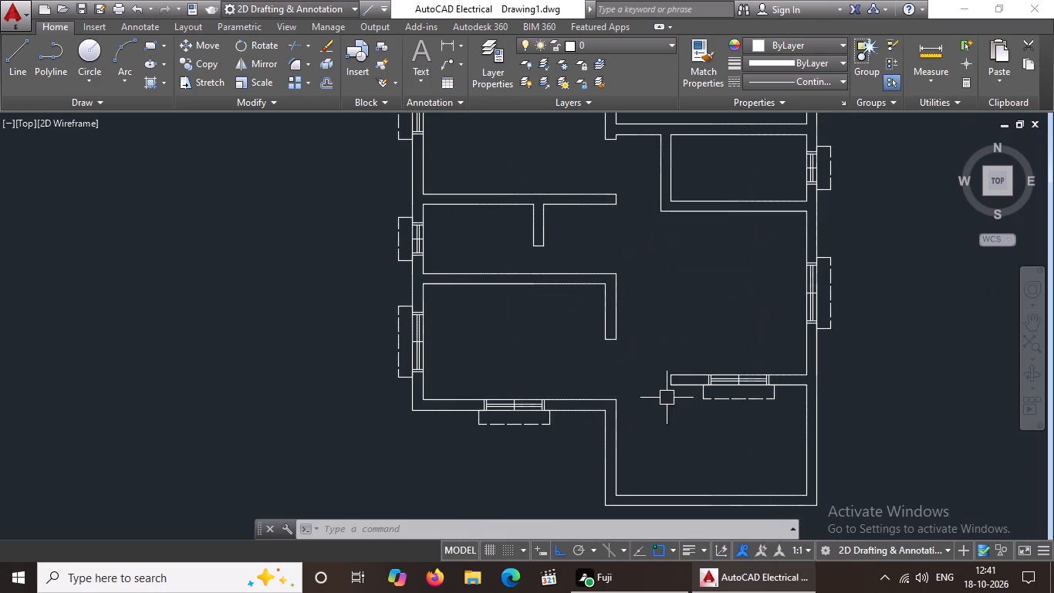
Insert a Door - Imperial block from the architectural tool palette in the empty space to the right of the plan.
{"action": "scroll", "coordinate": [668, 394], "scroll_direction": "down", "scroll_amount": 1}
{"action": "scroll", "coordinate": [738, 381], "scroll_direction": "down", "scroll_amount": 1}
{"action": "scroll", "coordinate": [845, 382], "scroll_direction": "down", "scroll_amount": 1}
{"action": "middle_click_drag", "start_coordinate": [791, 400], "coordinate": [773, 404]}
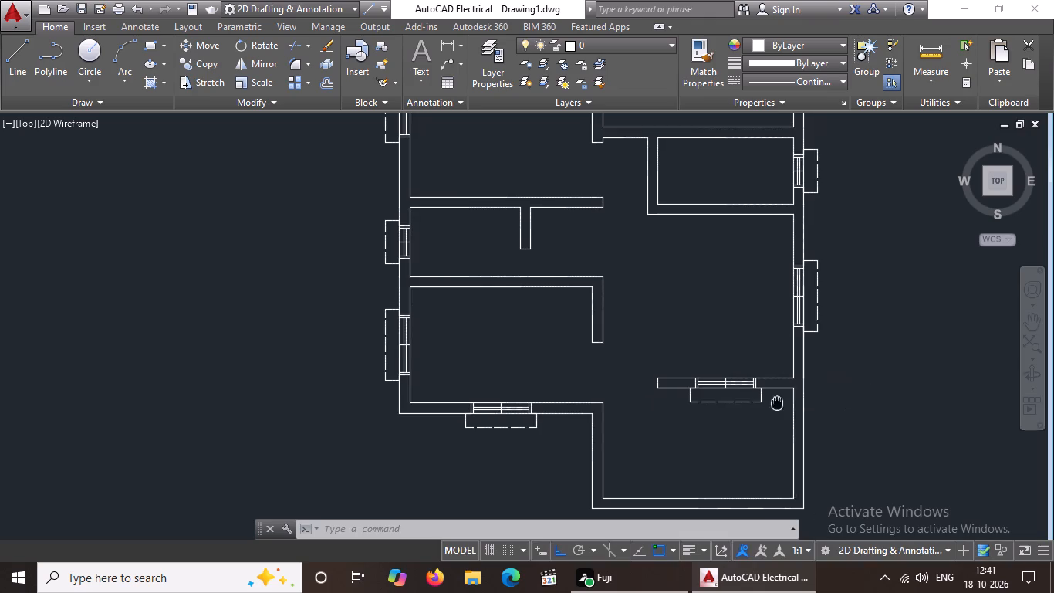
{"action": "middle_click_drag", "start_coordinate": [773, 404], "coordinate": [686, 422]}
{"action": "scroll", "coordinate": [675, 412], "scroll_direction": "down", "scroll_amount": 2}
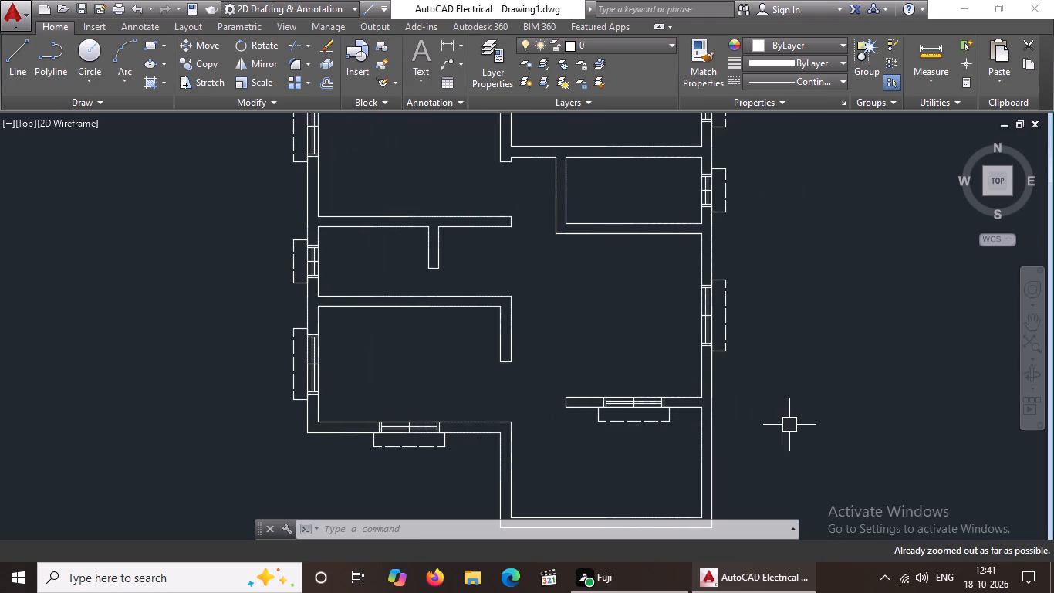
{"action": "middle_click_drag", "start_coordinate": [716, 414], "coordinate": [673, 420]}
{"action": "scroll", "coordinate": [728, 380], "scroll_direction": "down", "scroll_amount": 4}
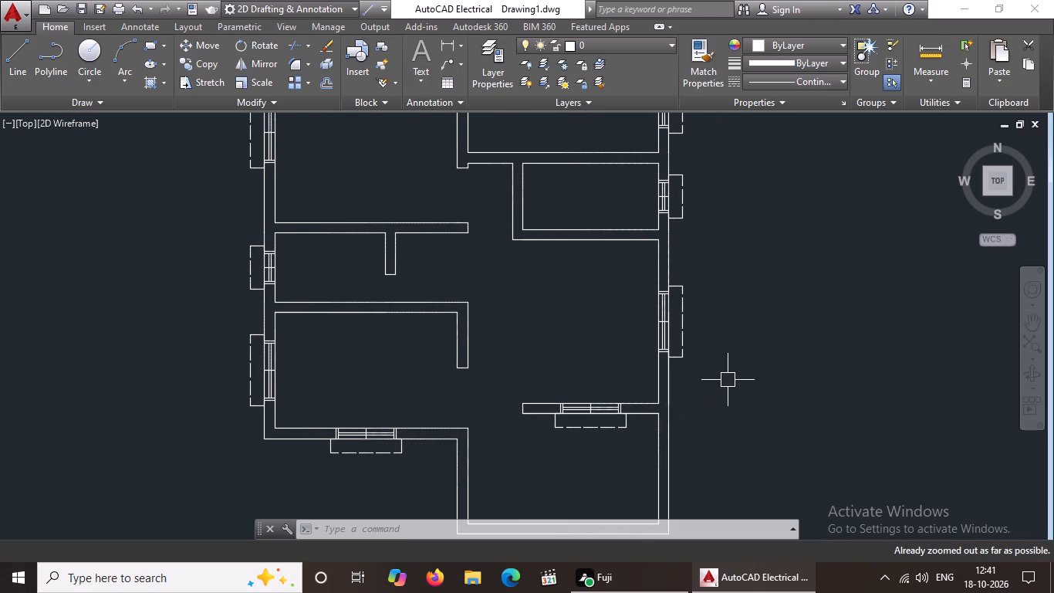
{"action": "type", "text": "tp"}
{"action": "key", "text": "space"}
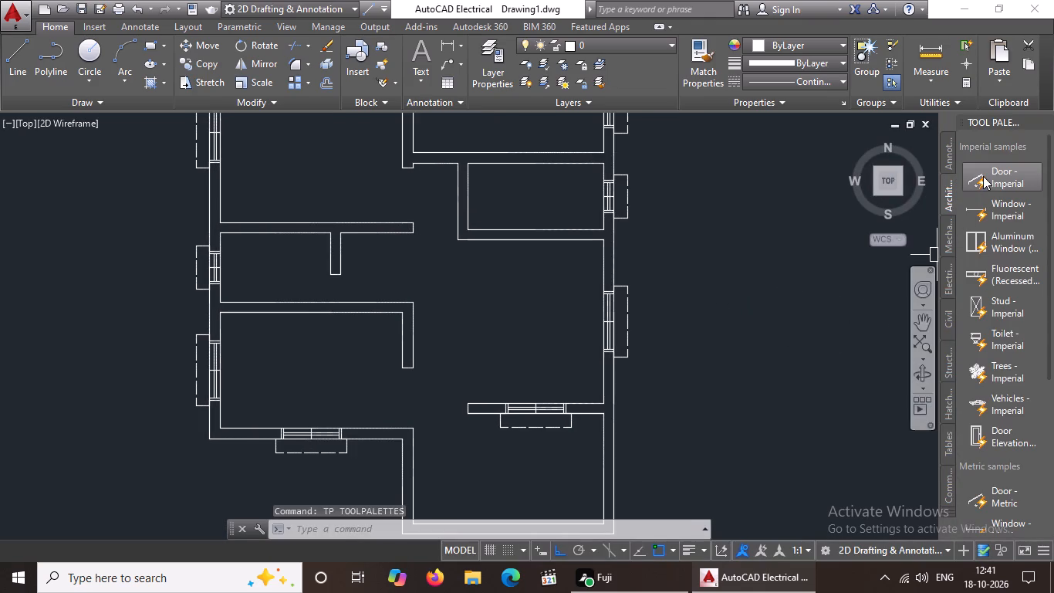
{"action": "left_click", "coordinate": [983, 175]}
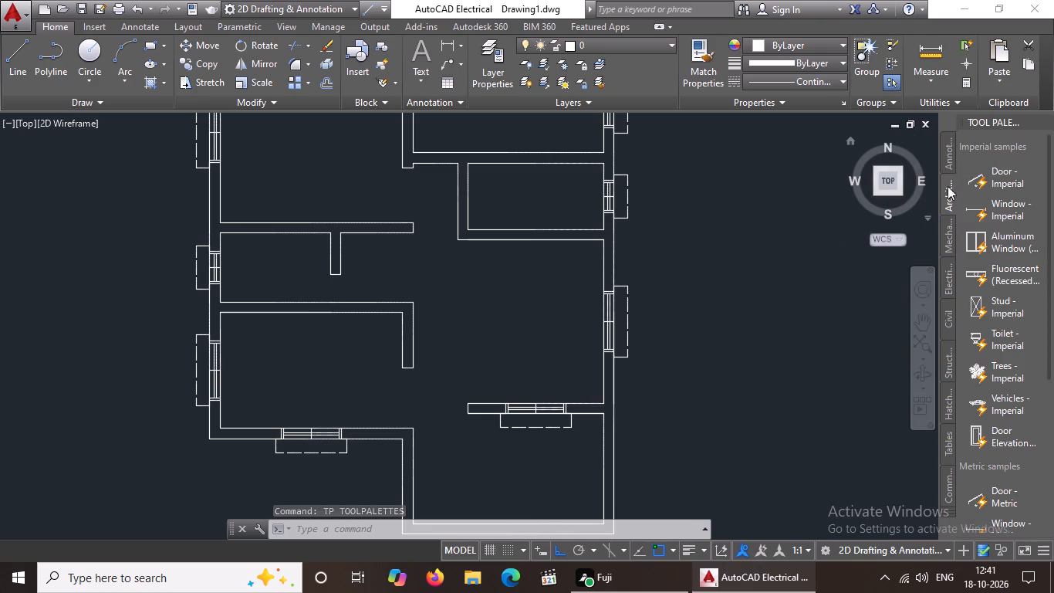
{"action": "left_click", "coordinate": [982, 178]}
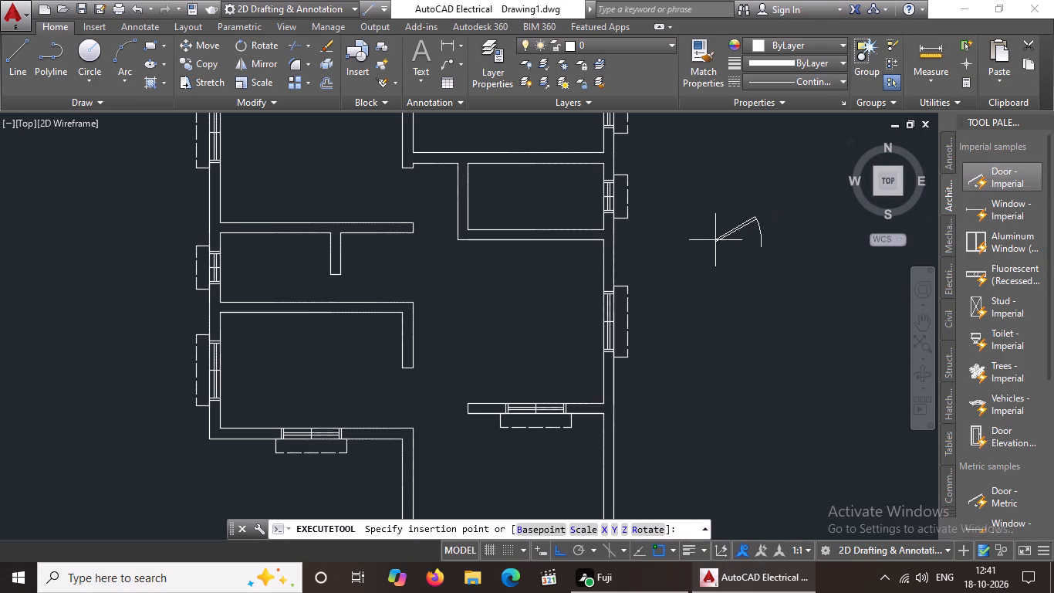
{"action": "left_click", "coordinate": [715, 240]}
Insert a Door - Metric block just below the imperial door outside the plan, and close the tool palettes.
{"action": "double_click", "coordinate": [979, 495]}
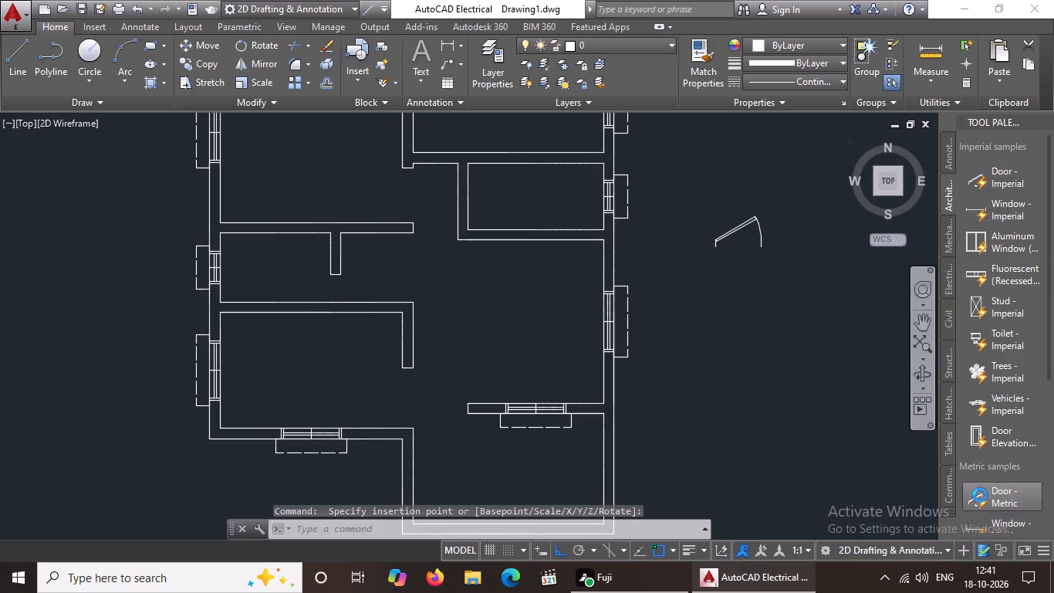
{"action": "left_click", "coordinate": [692, 335]}
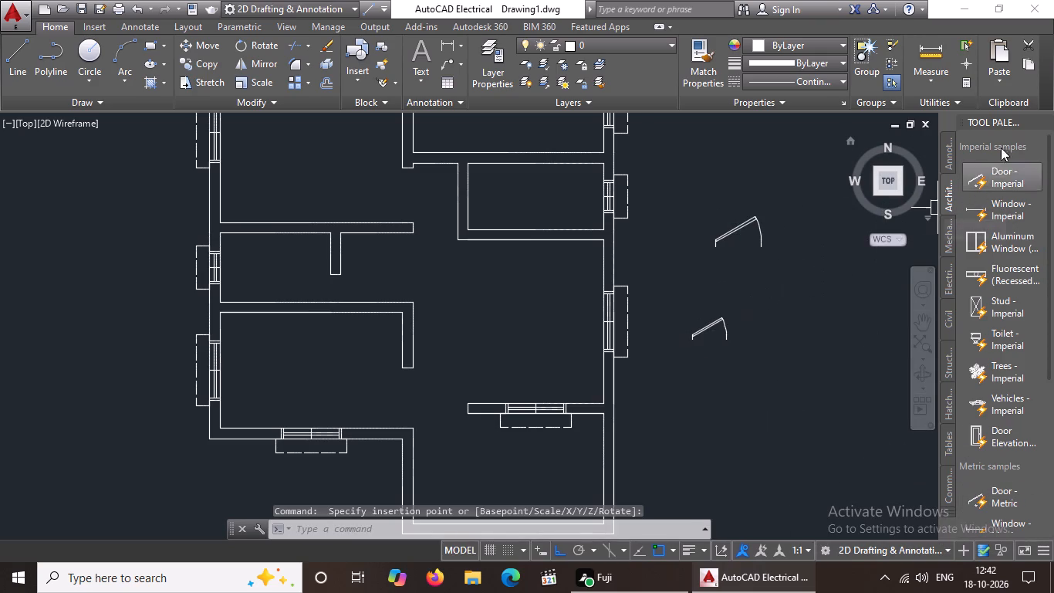
{"action": "left_click", "coordinate": [1039, 118]}
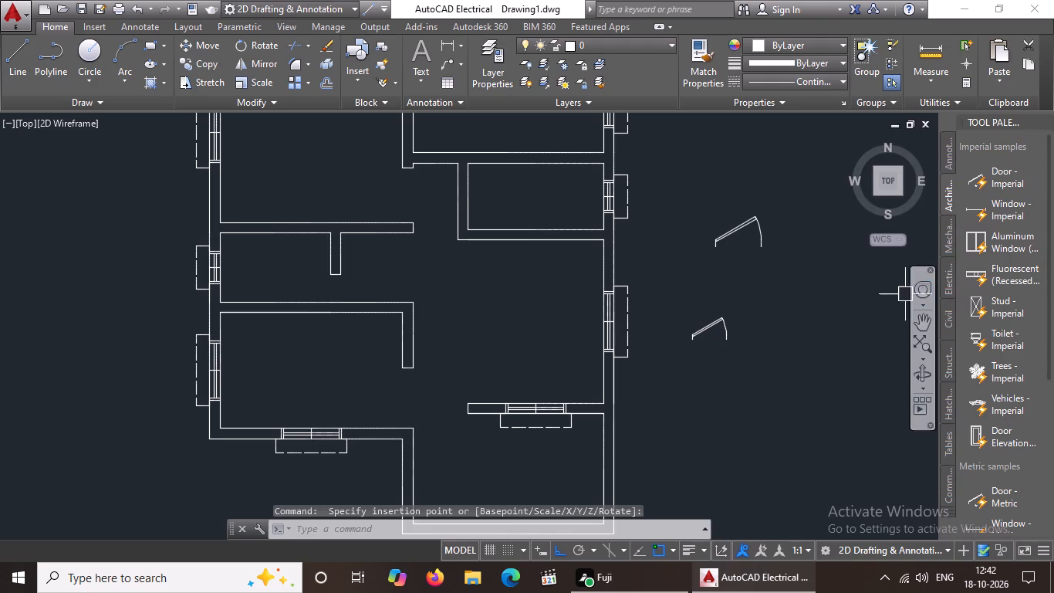
{"action": "left_click", "coordinate": [1042, 115]}
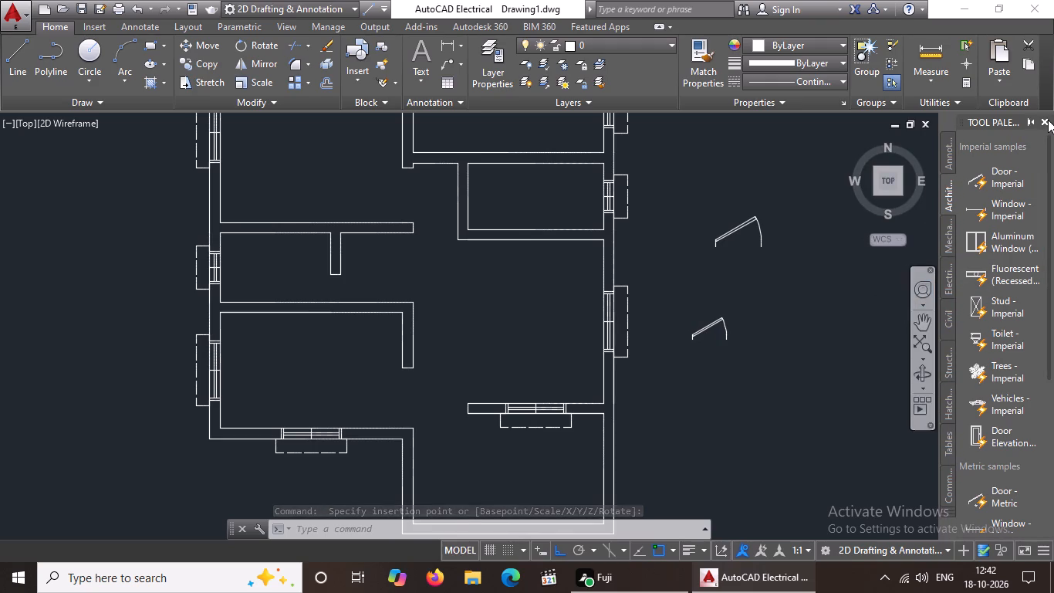
{"action": "left_click", "coordinate": [1048, 120]}
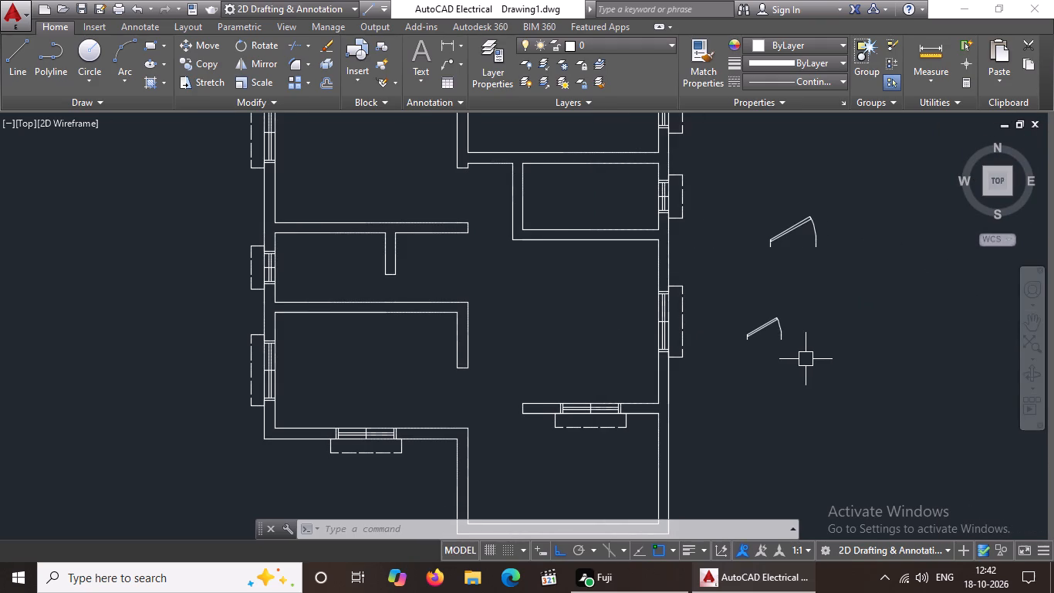
Set the opening angle of both inserted doors, metric and imperial, to Open 90º.
{"action": "left_click", "coordinate": [758, 324]}
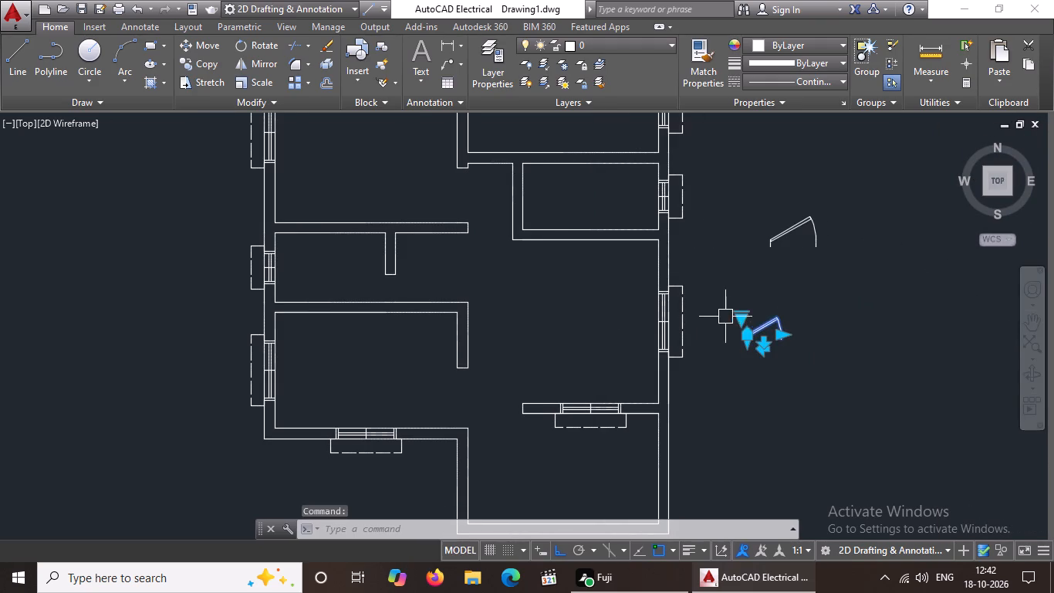
{"action": "left_click", "coordinate": [742, 315]}
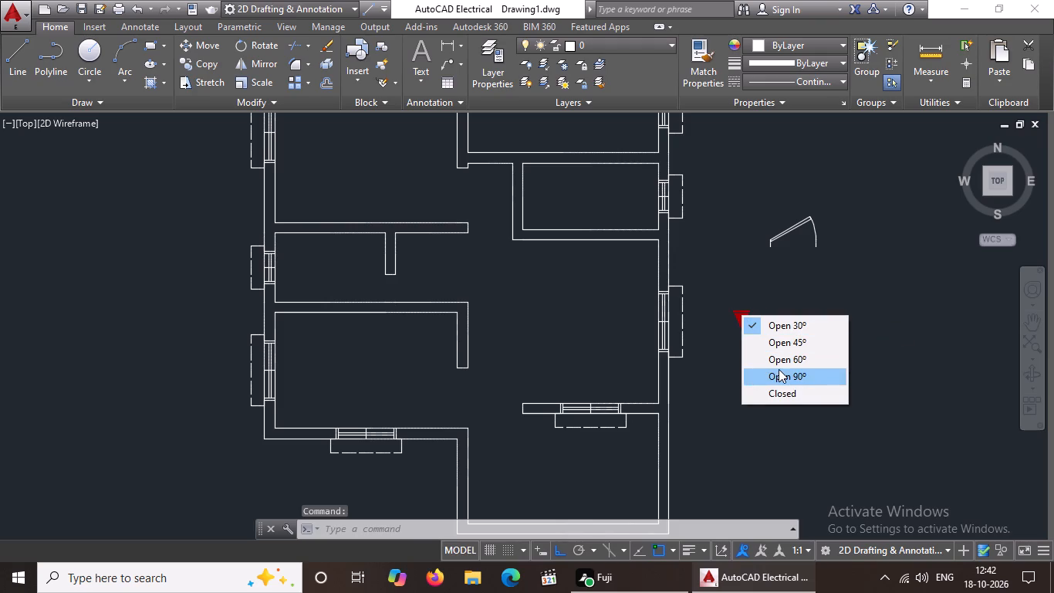
{"action": "left_click", "coordinate": [779, 369]}
{"action": "left_click", "coordinate": [771, 235]}
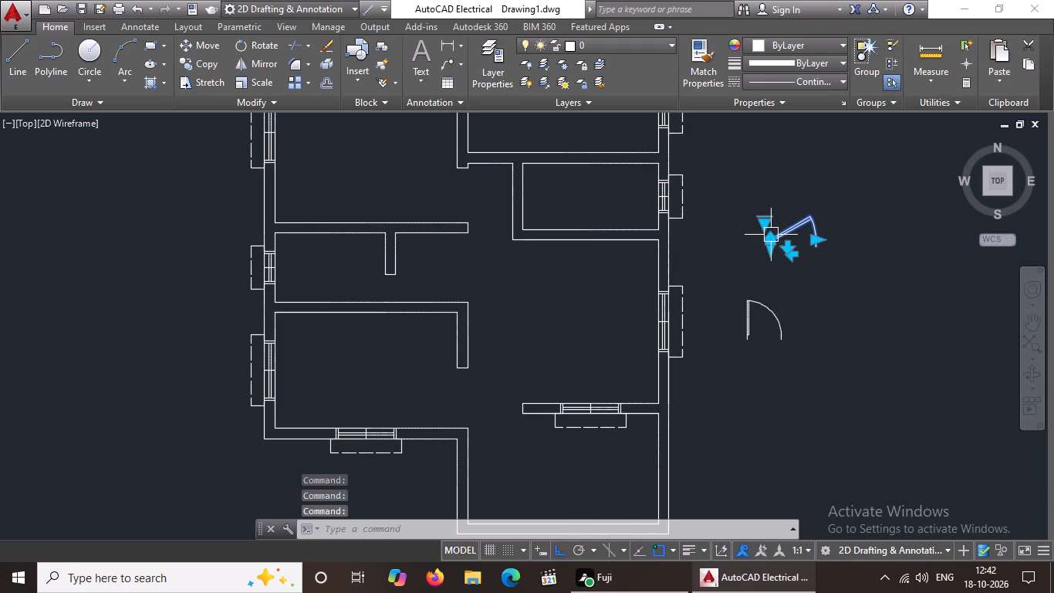
{"action": "left_click", "coordinate": [763, 222]}
{"action": "left_click", "coordinate": [797, 276]}
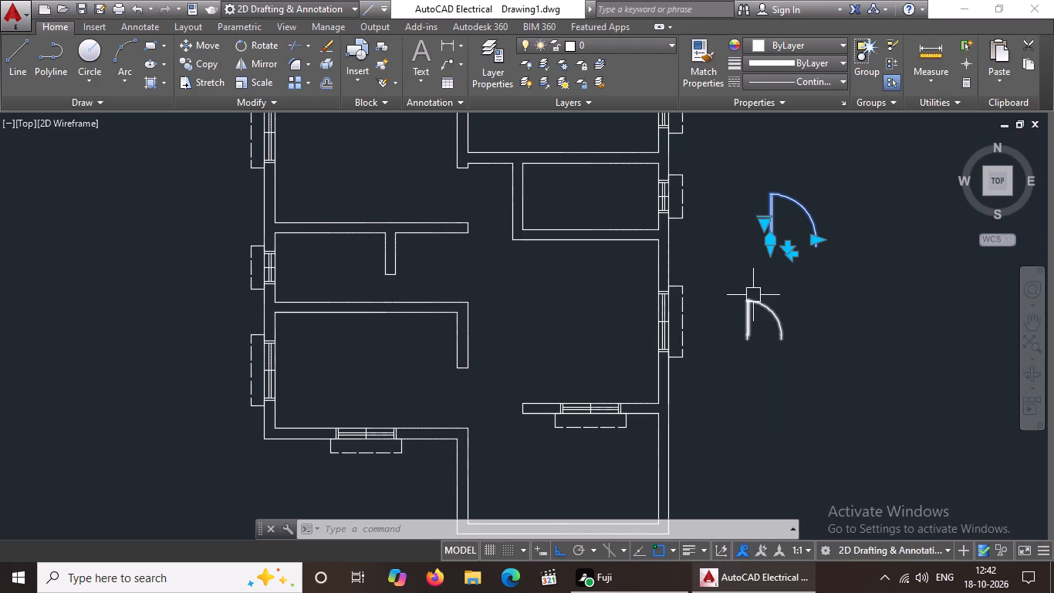
{"action": "key", "text": "Escape"}
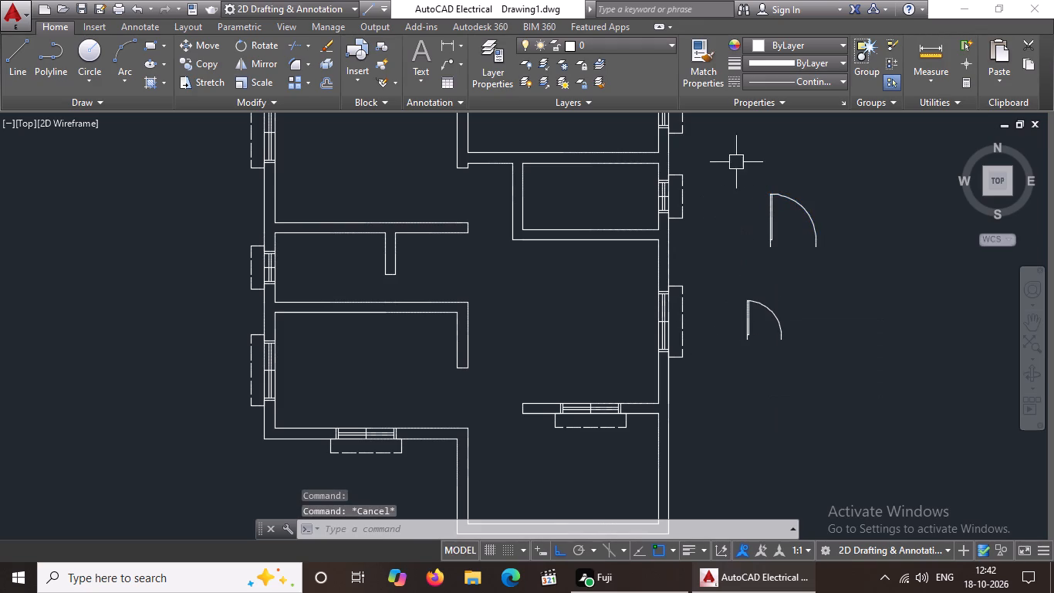
Rotate the imperial door 90° counter-clockwise about the middle of its leaf.
{"action": "left_click_drag", "start_coordinate": [739, 158], "coordinate": [745, 177]}
{"action": "left_click", "coordinate": [863, 269]}
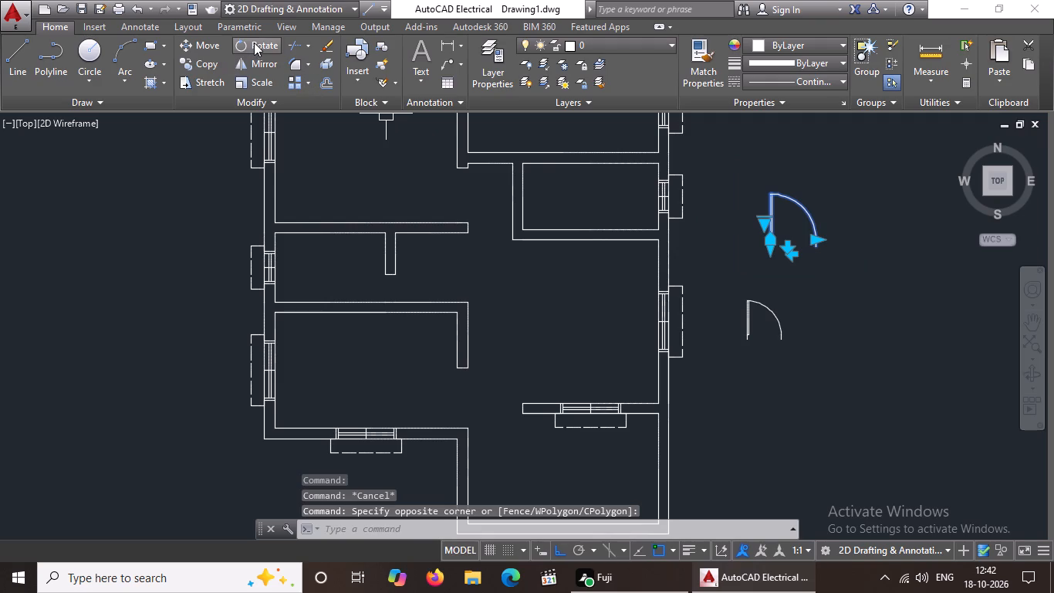
{"action": "left_click", "coordinate": [254, 42]}
{"action": "left_click", "coordinate": [774, 213]}
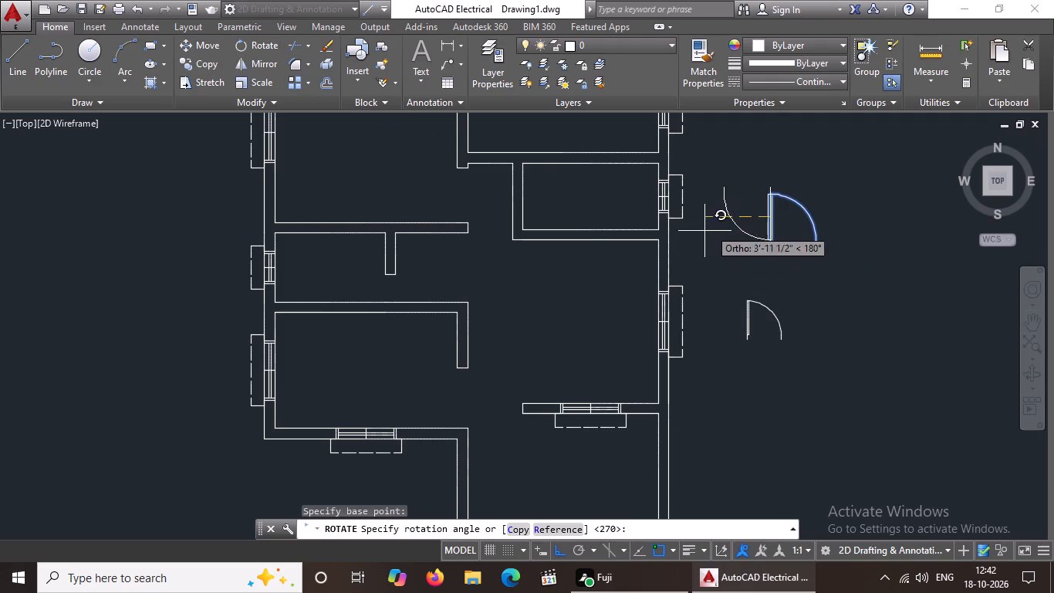
{"action": "left_click", "coordinate": [738, 160]}
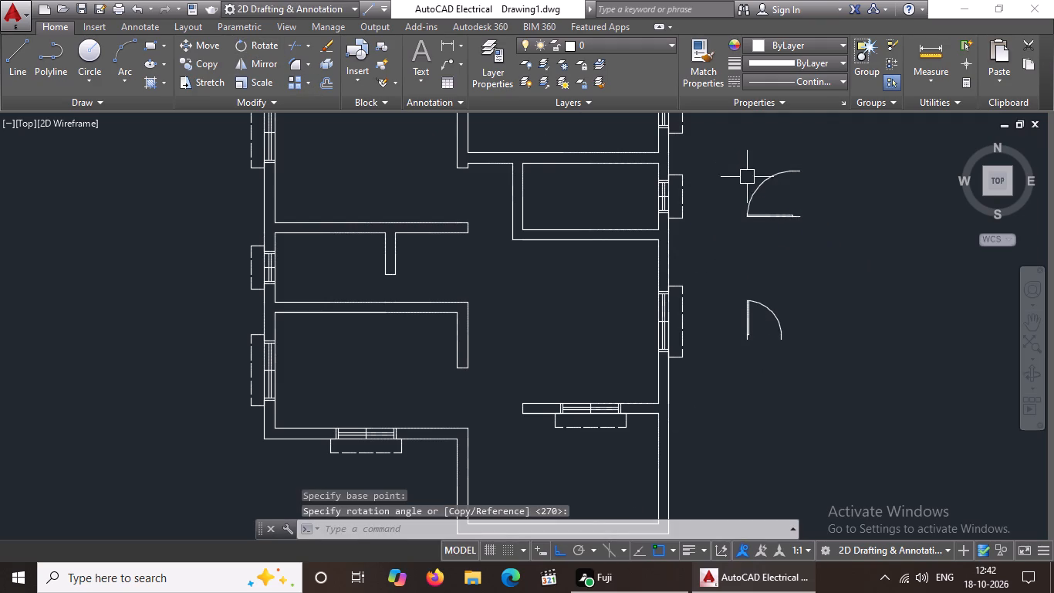
With Ortho off, move the imperial door by its hinge-side jamb end to the wall corner below the lower-left room's doorway.
{"action": "left_click", "coordinate": [755, 191]}
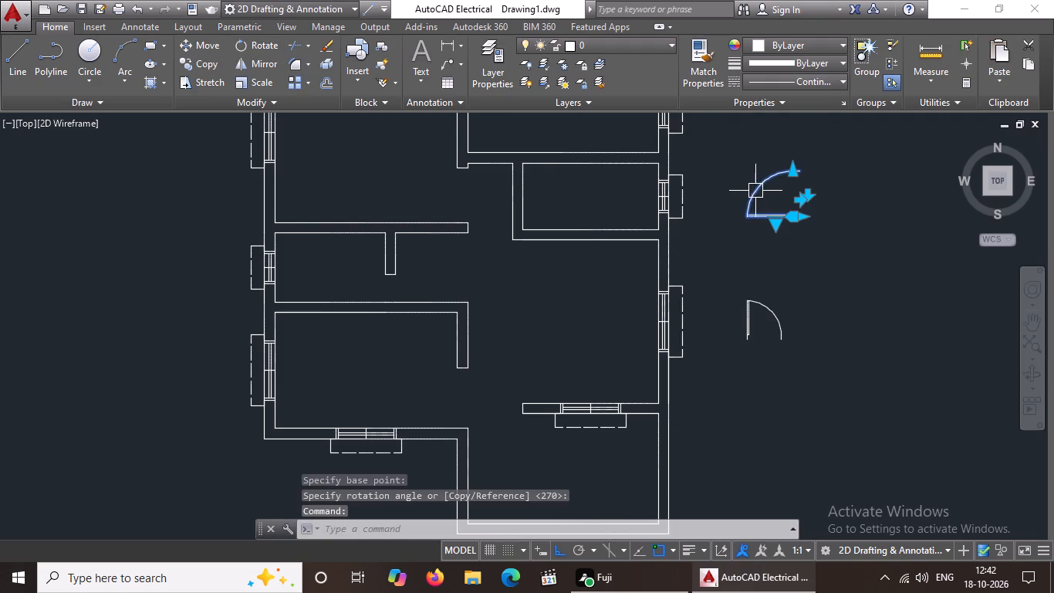
{"action": "left_click", "coordinate": [214, 46]}
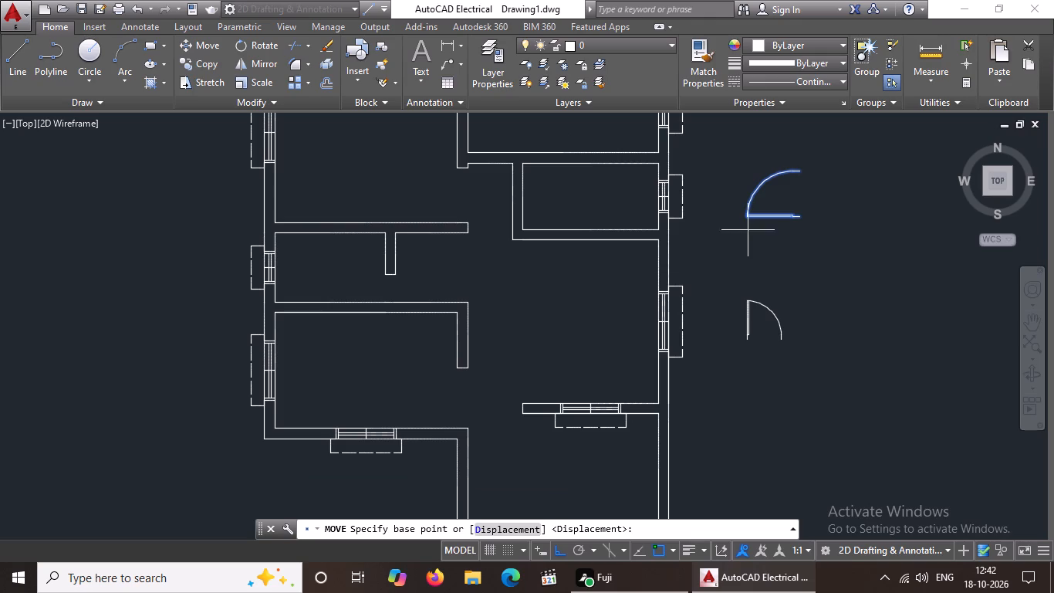
{"action": "left_click", "coordinate": [801, 216]}
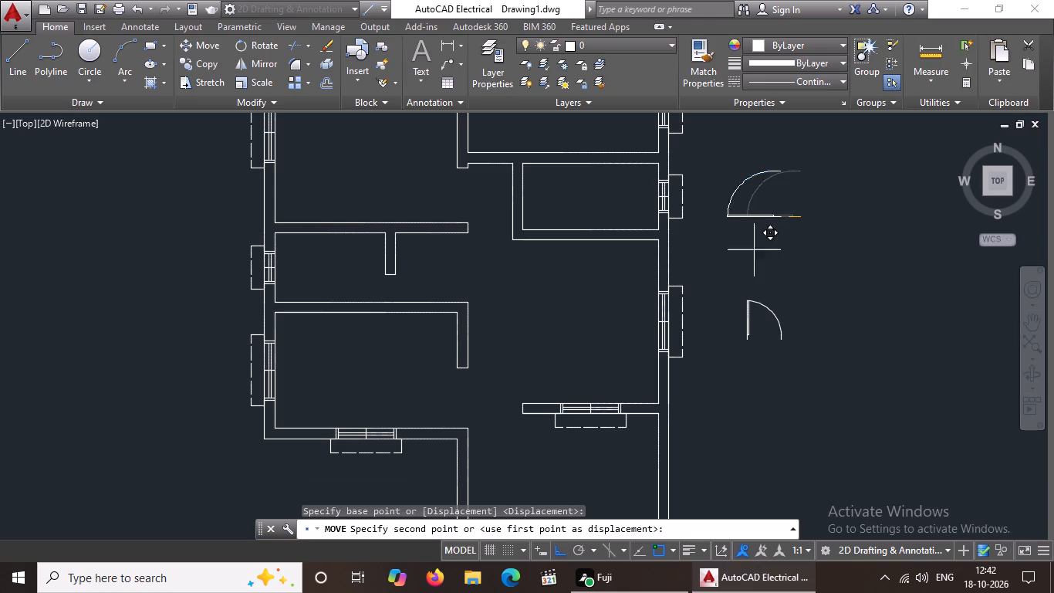
{"action": "left_click_drag", "start_coordinate": [560, 552], "coordinate": [556, 545]}
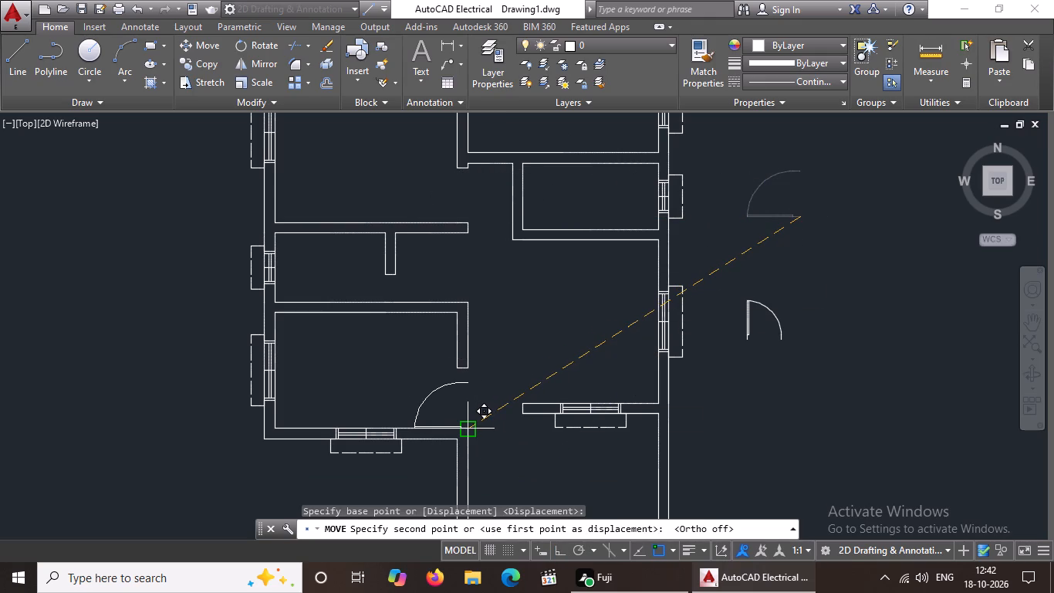
{"action": "left_click", "coordinate": [465, 428]}
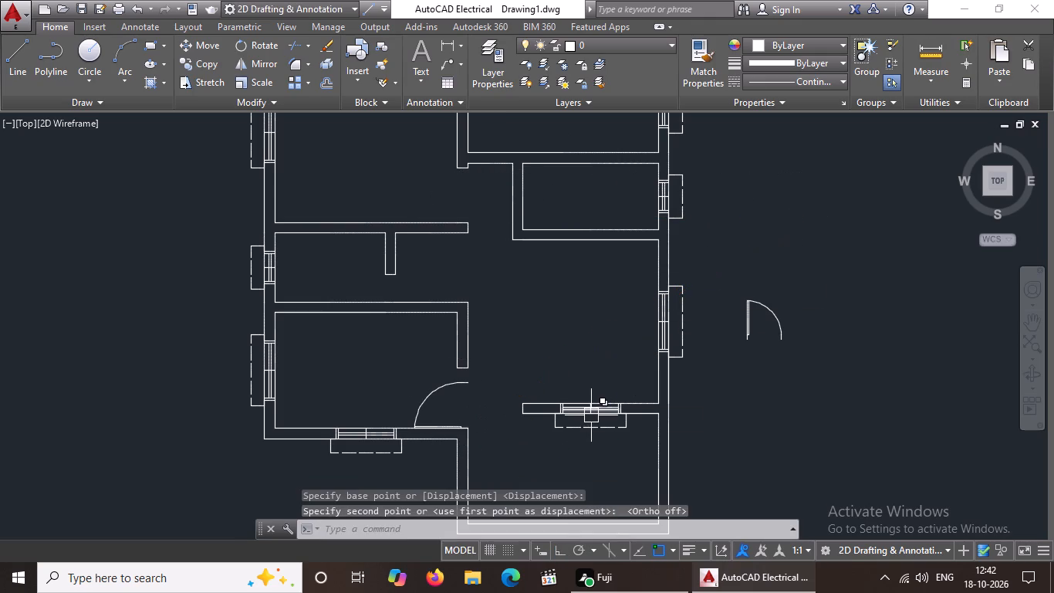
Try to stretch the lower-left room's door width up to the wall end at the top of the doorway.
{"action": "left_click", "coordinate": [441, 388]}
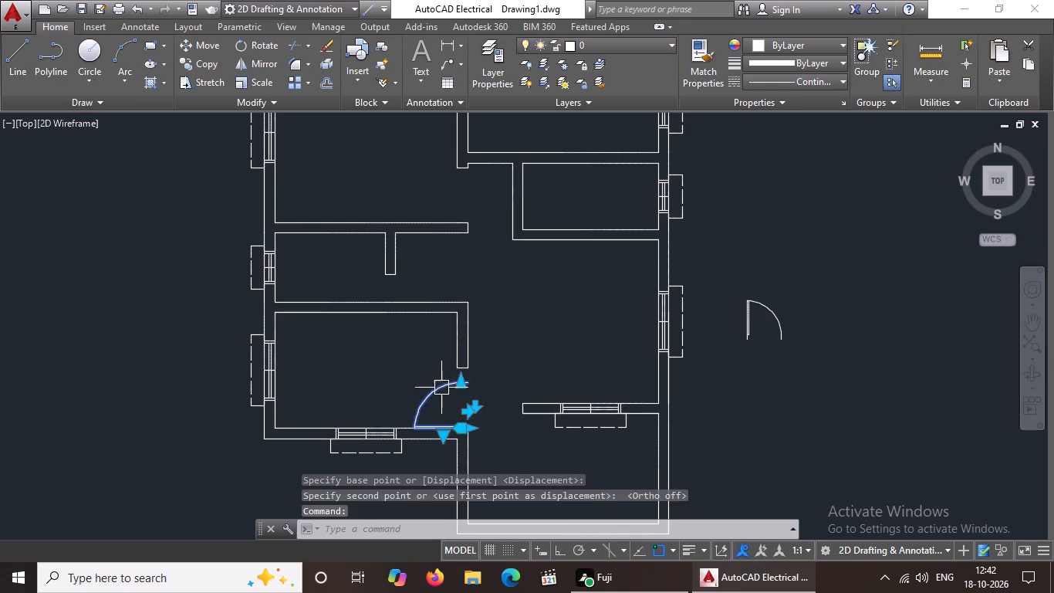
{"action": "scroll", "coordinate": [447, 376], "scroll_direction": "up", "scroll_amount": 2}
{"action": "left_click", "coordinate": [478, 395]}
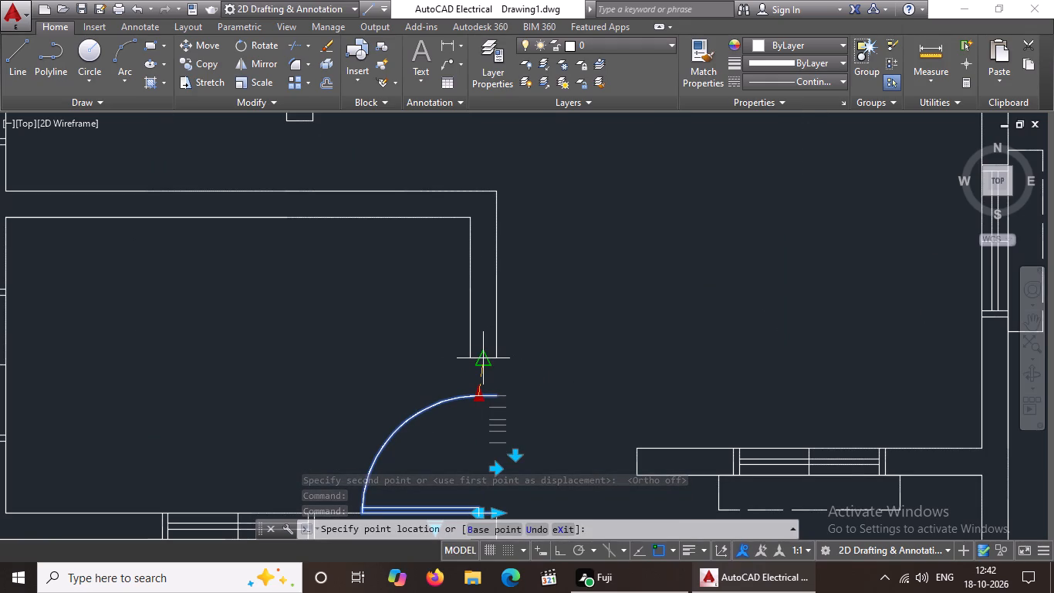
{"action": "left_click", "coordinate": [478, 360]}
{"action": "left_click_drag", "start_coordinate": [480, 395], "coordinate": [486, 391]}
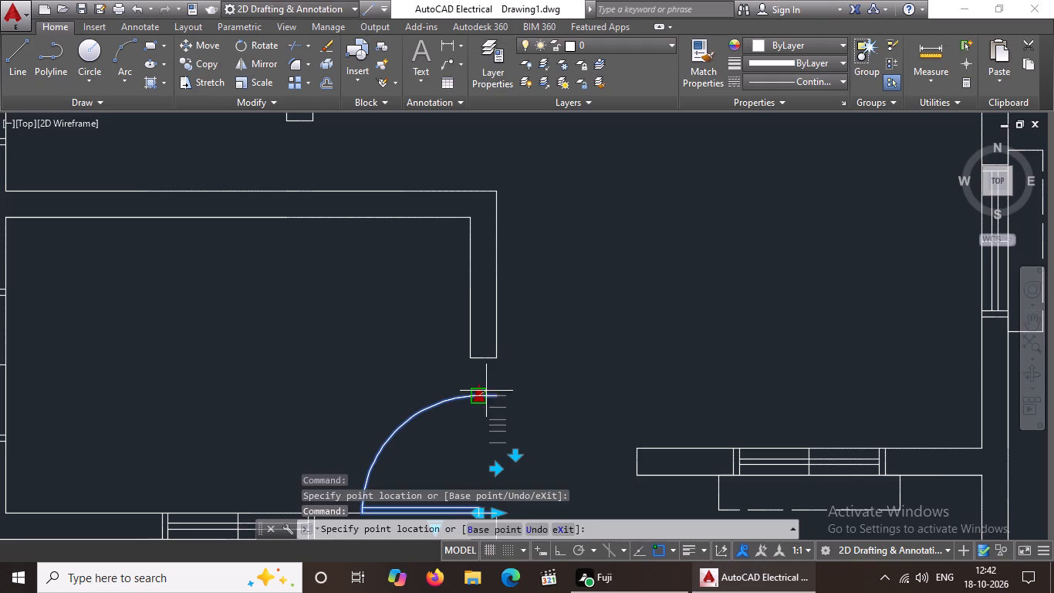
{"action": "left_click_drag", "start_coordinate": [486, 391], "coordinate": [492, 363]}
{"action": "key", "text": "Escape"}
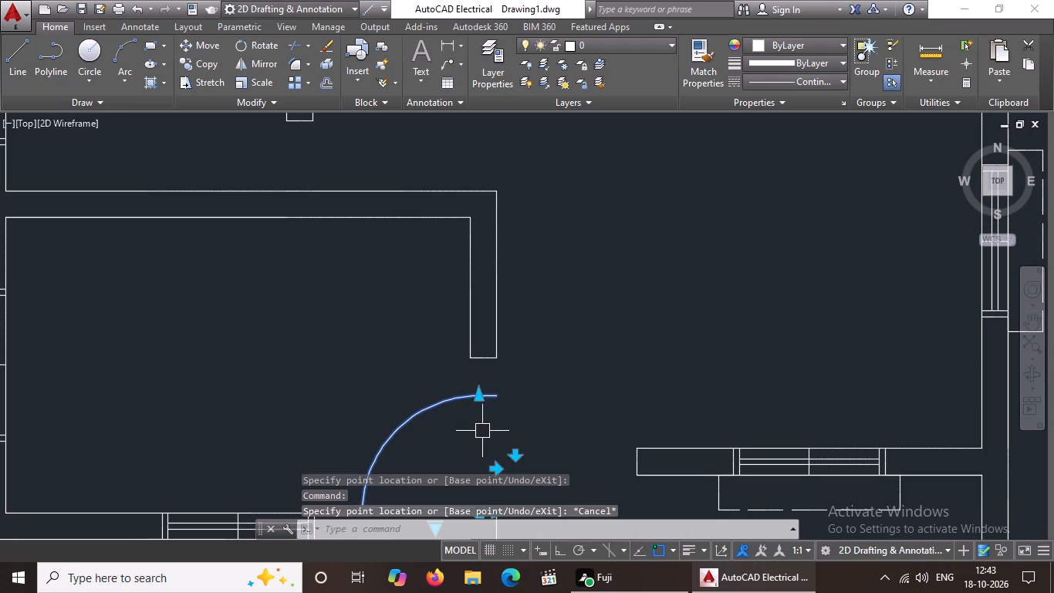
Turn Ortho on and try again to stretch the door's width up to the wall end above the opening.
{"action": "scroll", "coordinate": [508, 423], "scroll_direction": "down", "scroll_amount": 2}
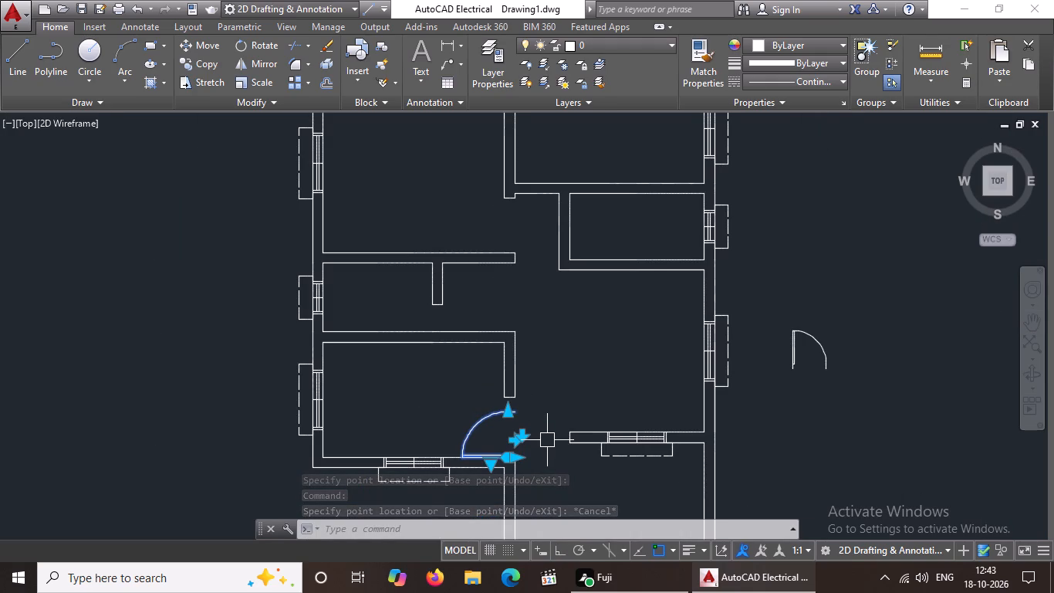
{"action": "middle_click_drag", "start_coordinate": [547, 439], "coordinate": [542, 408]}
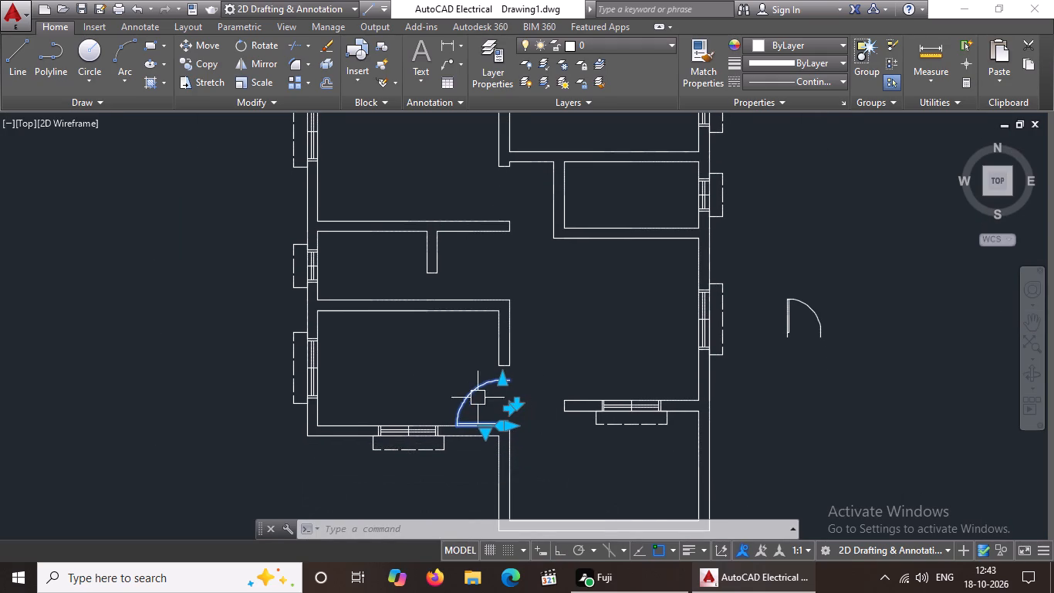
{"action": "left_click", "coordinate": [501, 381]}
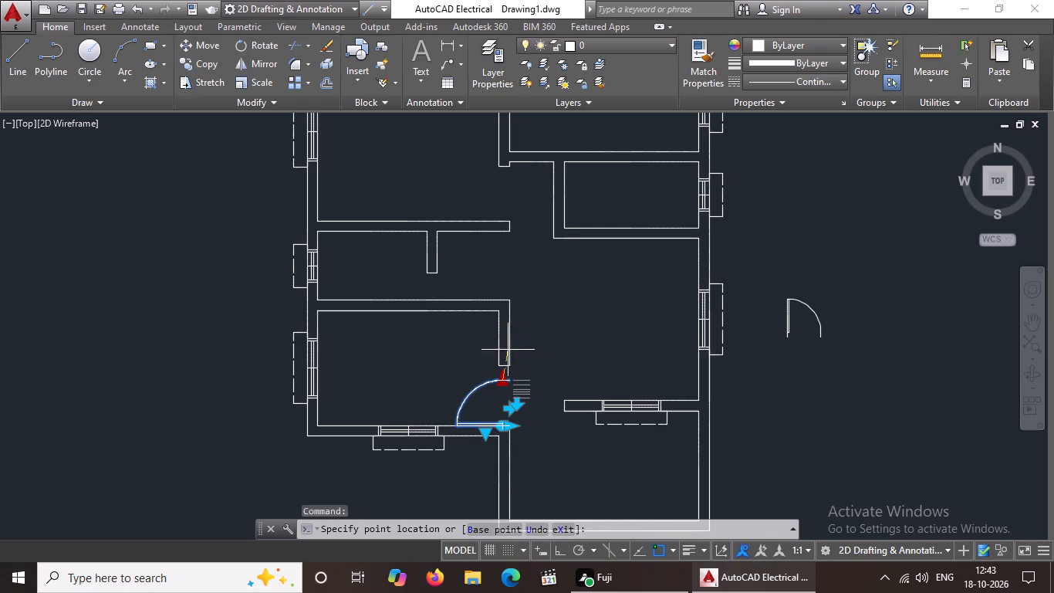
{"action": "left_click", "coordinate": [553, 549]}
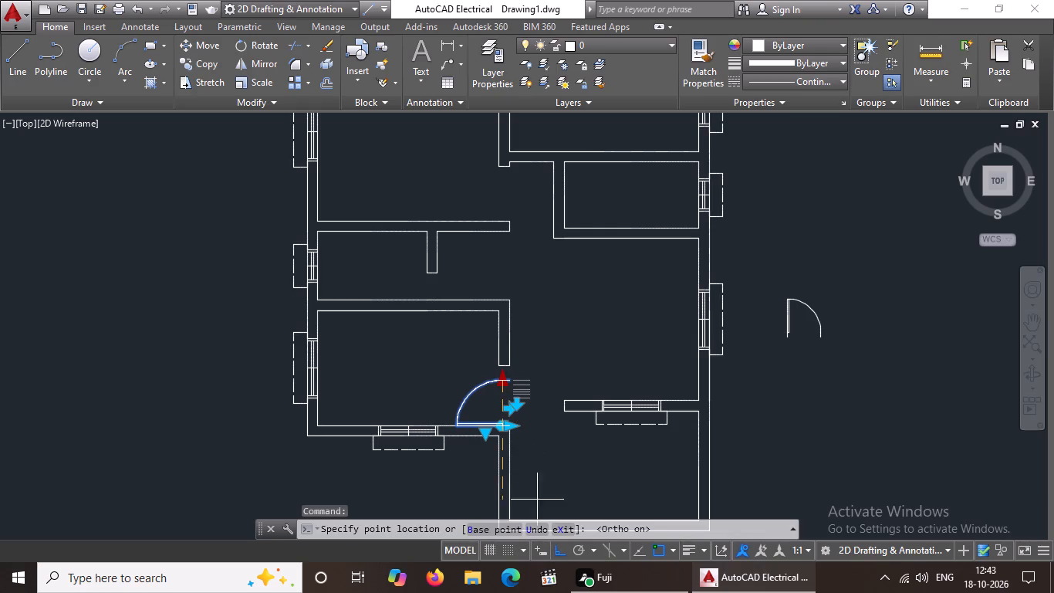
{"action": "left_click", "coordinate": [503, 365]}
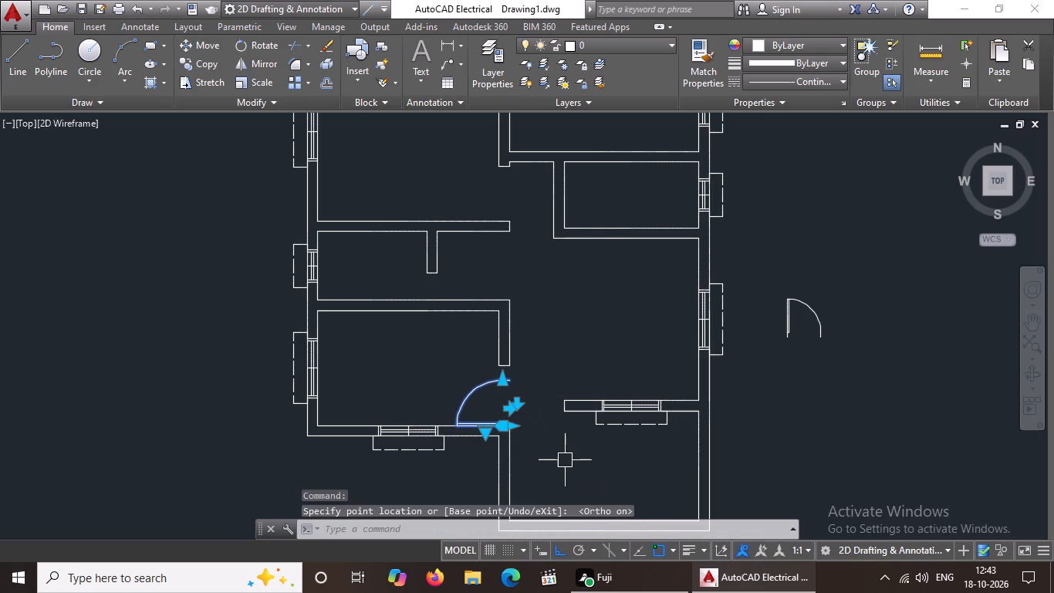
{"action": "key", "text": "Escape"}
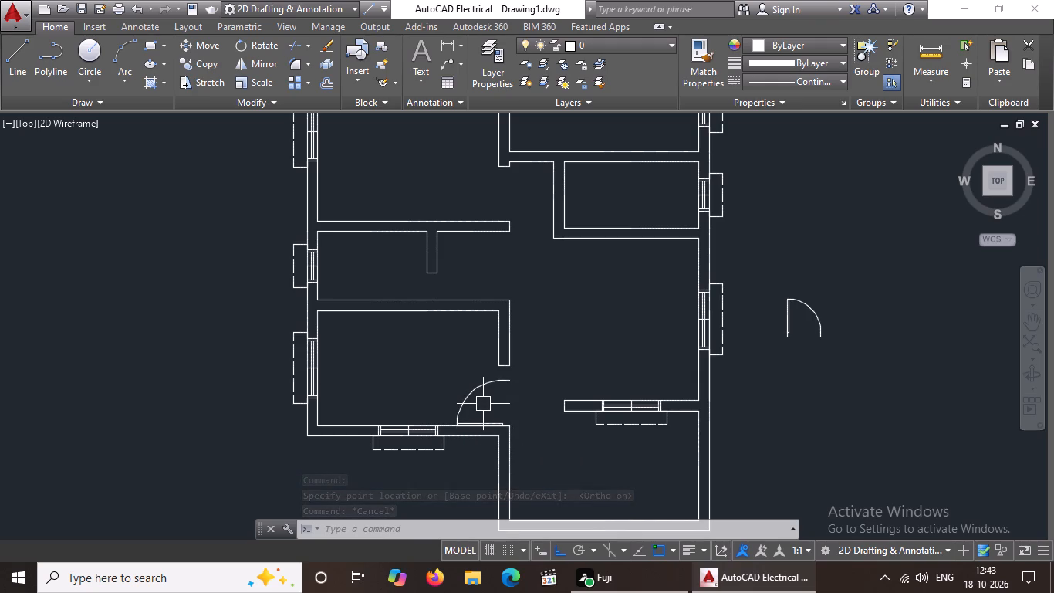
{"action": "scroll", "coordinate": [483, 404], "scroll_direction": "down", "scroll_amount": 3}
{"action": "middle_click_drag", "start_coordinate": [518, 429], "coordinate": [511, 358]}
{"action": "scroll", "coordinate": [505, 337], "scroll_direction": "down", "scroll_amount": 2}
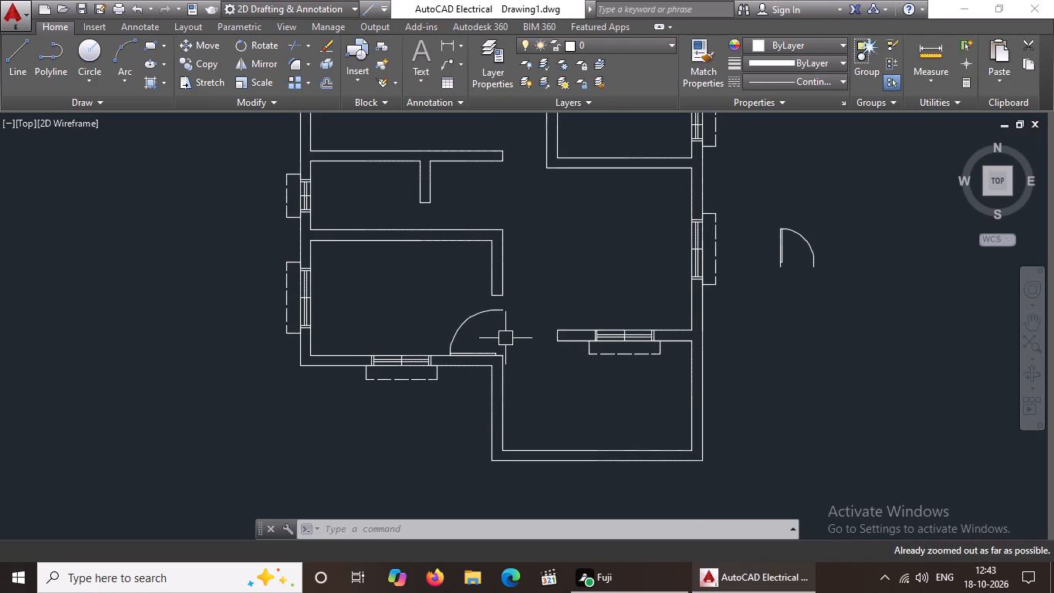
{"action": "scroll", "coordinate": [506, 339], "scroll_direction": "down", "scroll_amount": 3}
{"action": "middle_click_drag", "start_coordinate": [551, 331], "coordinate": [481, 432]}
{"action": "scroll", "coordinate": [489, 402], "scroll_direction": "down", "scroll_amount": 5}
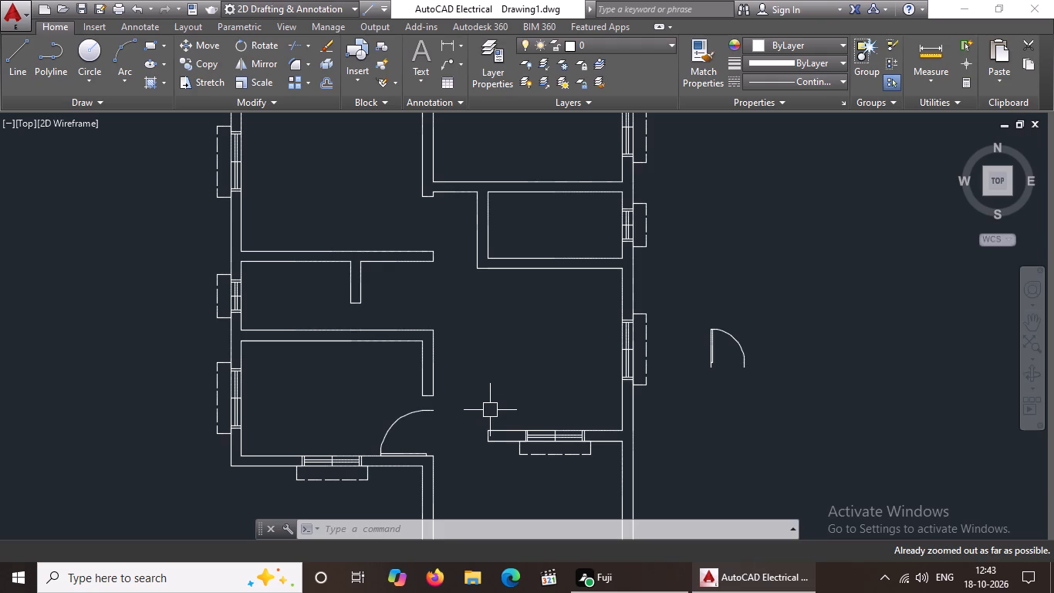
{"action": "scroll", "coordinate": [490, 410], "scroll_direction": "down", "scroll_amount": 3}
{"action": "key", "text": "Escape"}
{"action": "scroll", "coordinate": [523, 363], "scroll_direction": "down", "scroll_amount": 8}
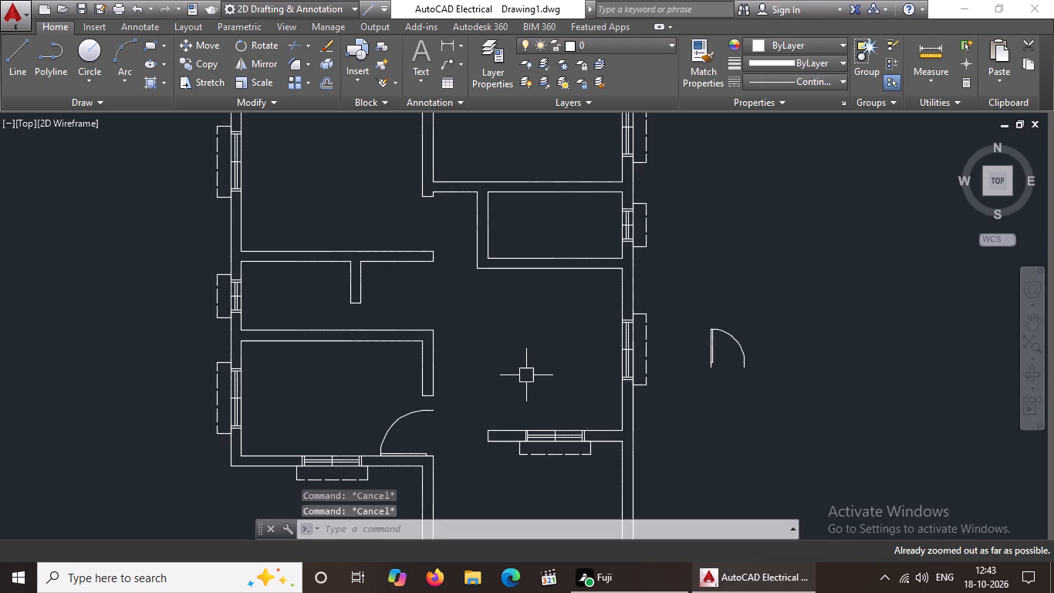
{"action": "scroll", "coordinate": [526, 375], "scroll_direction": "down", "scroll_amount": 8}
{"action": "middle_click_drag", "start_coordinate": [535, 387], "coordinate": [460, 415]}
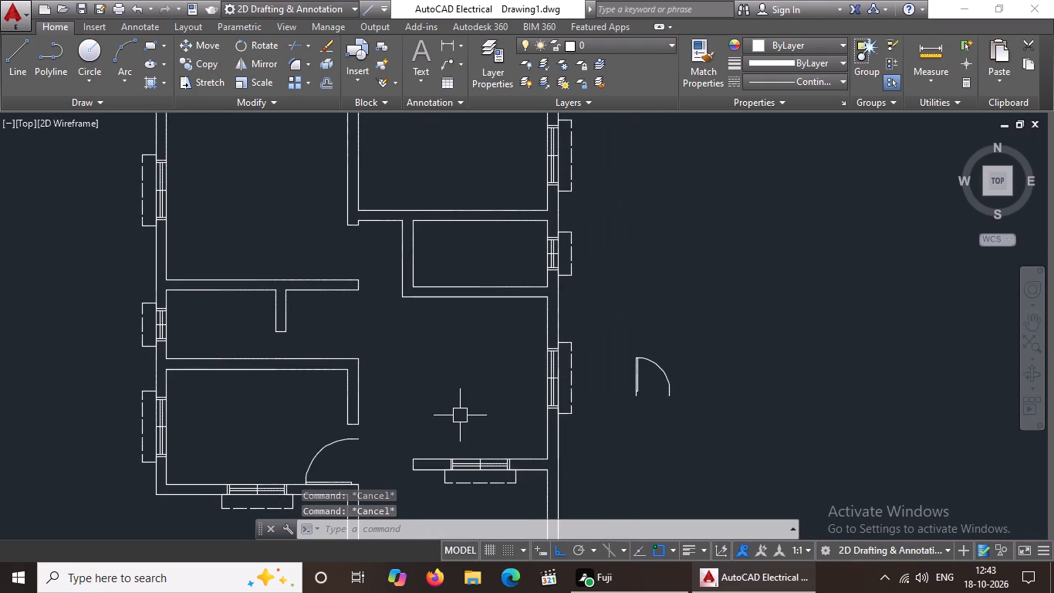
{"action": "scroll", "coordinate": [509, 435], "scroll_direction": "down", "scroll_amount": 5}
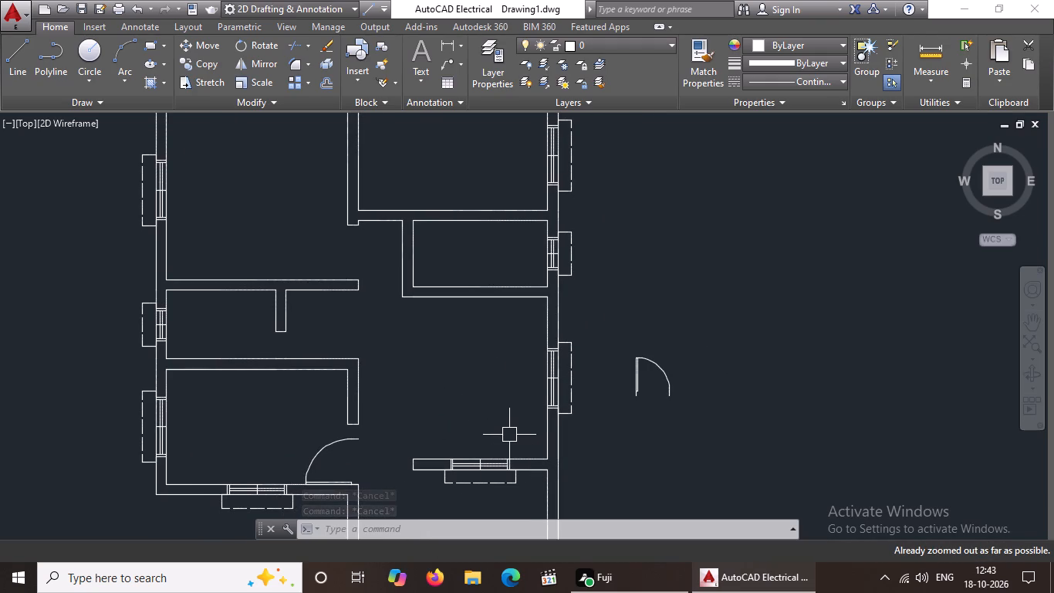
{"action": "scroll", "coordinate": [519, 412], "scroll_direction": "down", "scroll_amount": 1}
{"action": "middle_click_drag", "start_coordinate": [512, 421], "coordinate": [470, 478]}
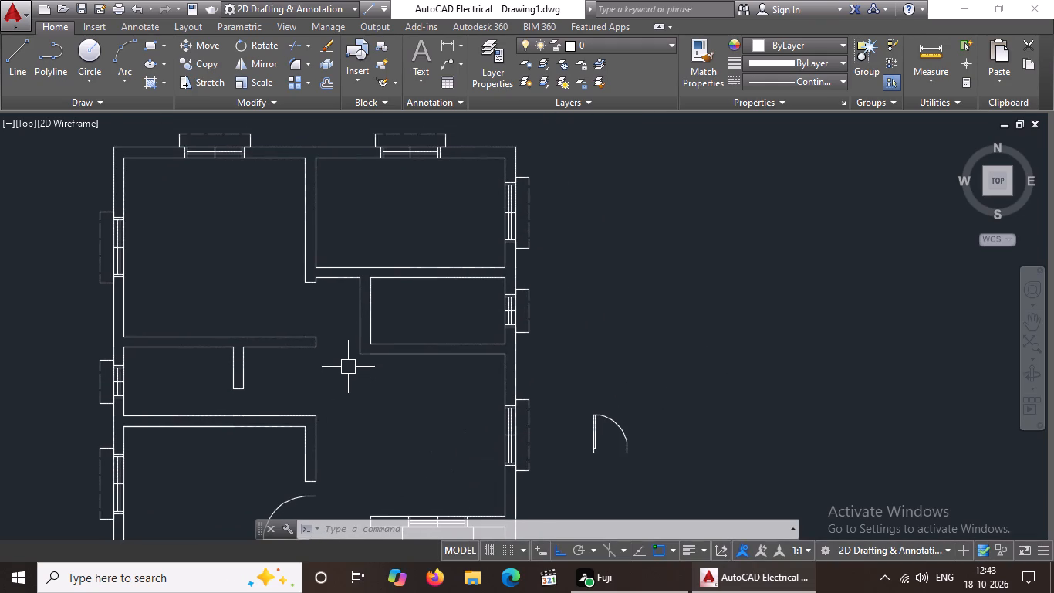
Copy the whole floor plan, with its windows and placed door, horizontally about 45' to the right, beyond the loose door block.
{"action": "scroll", "coordinate": [358, 351], "scroll_direction": "up", "scroll_amount": 1}
{"action": "middle_click_drag", "start_coordinate": [362, 371], "coordinate": [374, 430]}
{"action": "scroll", "coordinate": [452, 398], "scroll_direction": "down", "scroll_amount": 3}
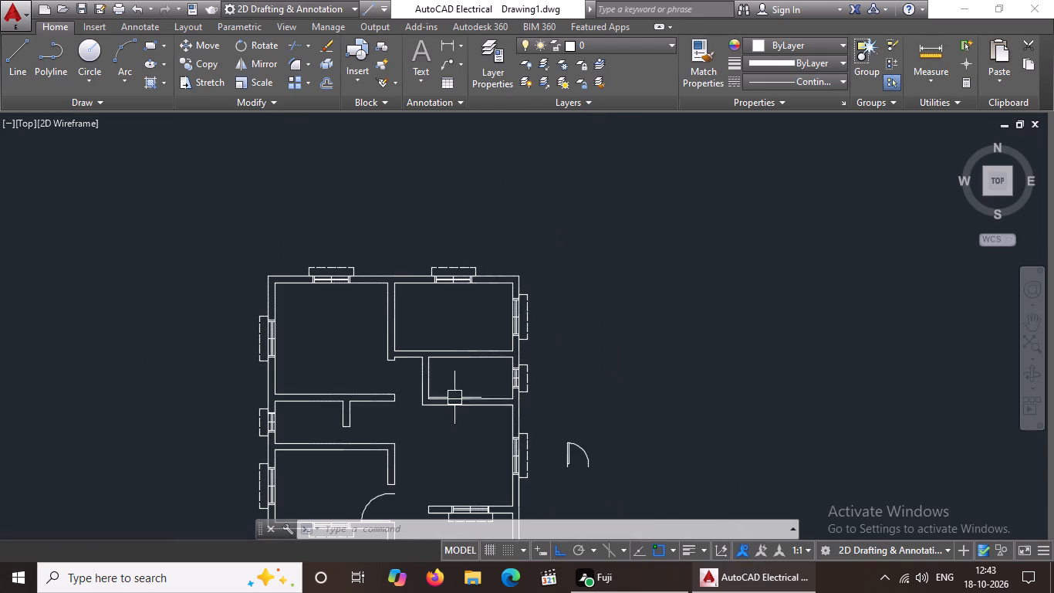
{"action": "middle_click_drag", "start_coordinate": [476, 445], "coordinate": [476, 371]}
{"action": "scroll", "coordinate": [478, 335], "scroll_direction": "down", "scroll_amount": 2}
{"action": "middle_click_drag", "start_coordinate": [485, 468], "coordinate": [485, 395]}
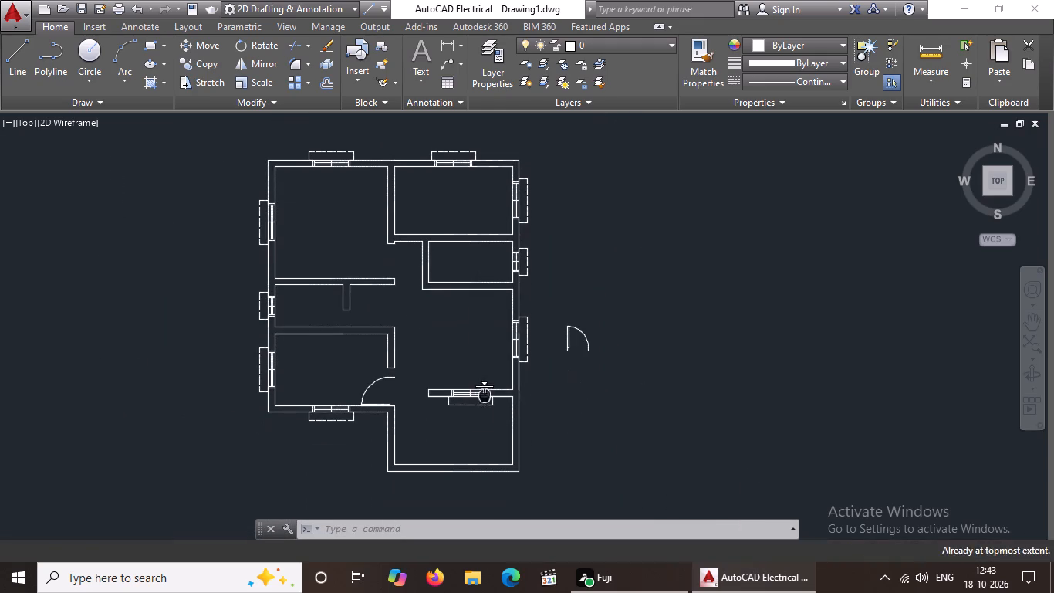
{"action": "middle_click_drag", "start_coordinate": [485, 395], "coordinate": [485, 388]}
{"action": "left_click_drag", "start_coordinate": [242, 121], "coordinate": [245, 131]}
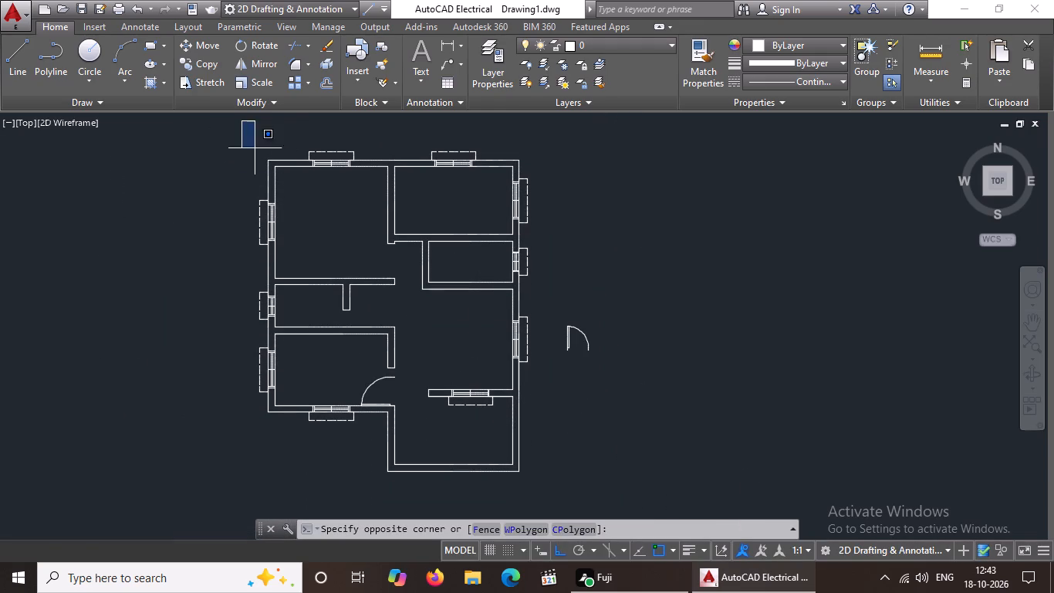
{"action": "left_click", "coordinate": [555, 490]}
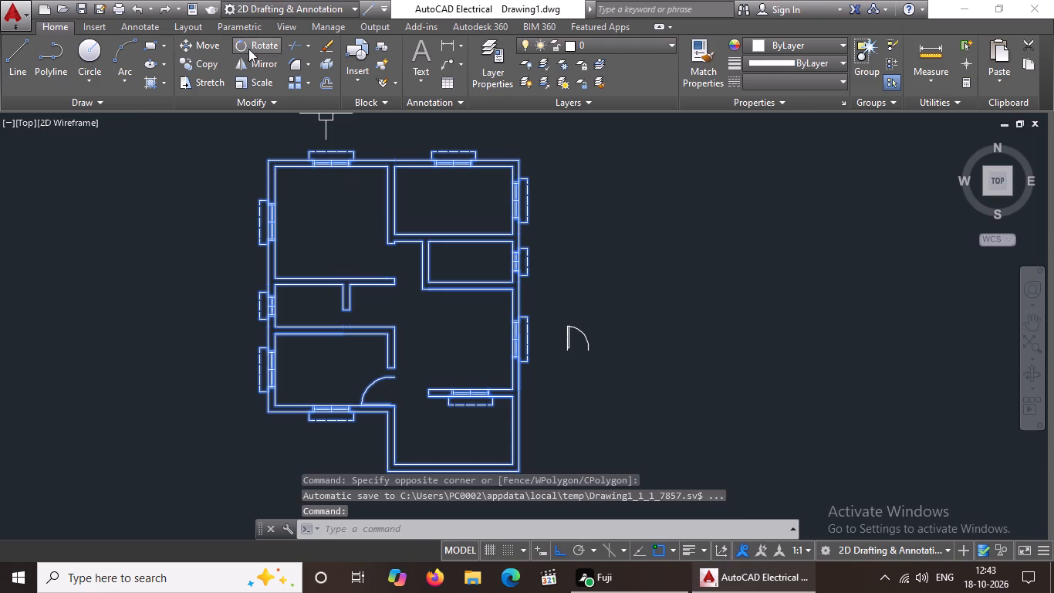
{"action": "left_click", "coordinate": [194, 64]}
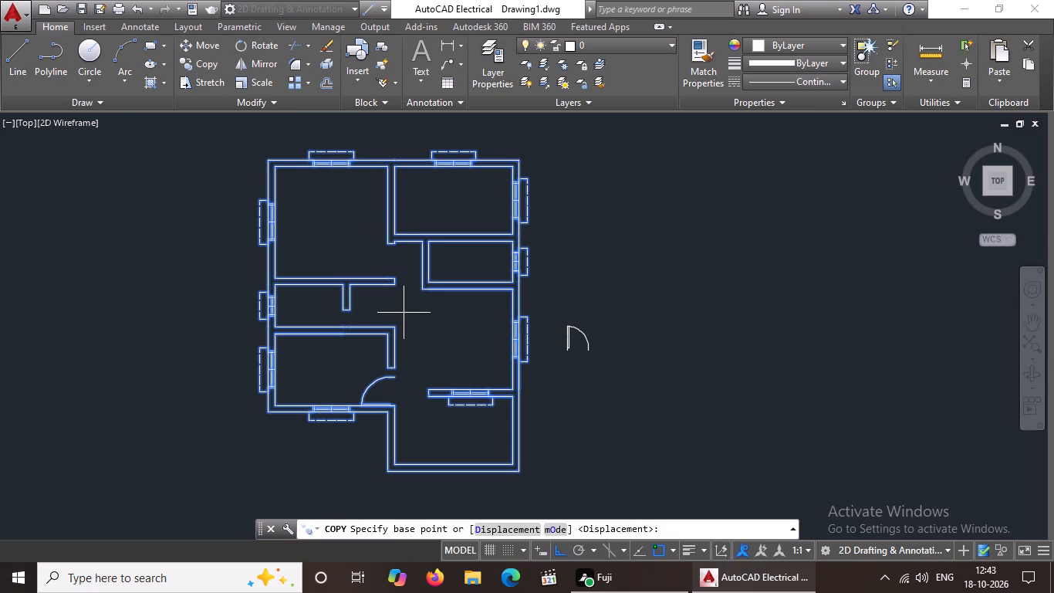
{"action": "left_click_drag", "start_coordinate": [404, 312], "coordinate": [411, 313]}
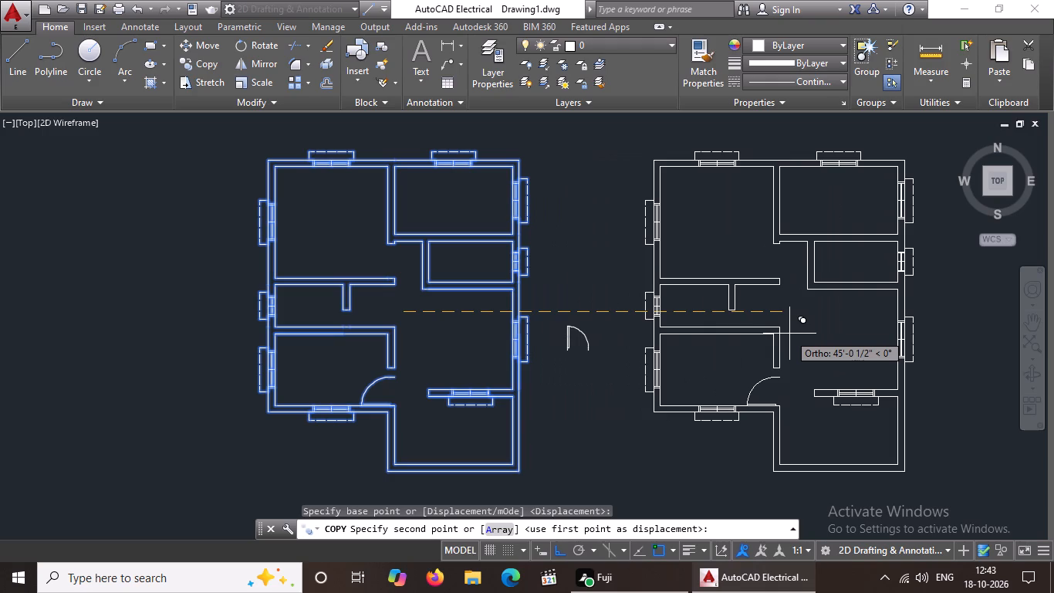
{"action": "left_click", "coordinate": [789, 333]}
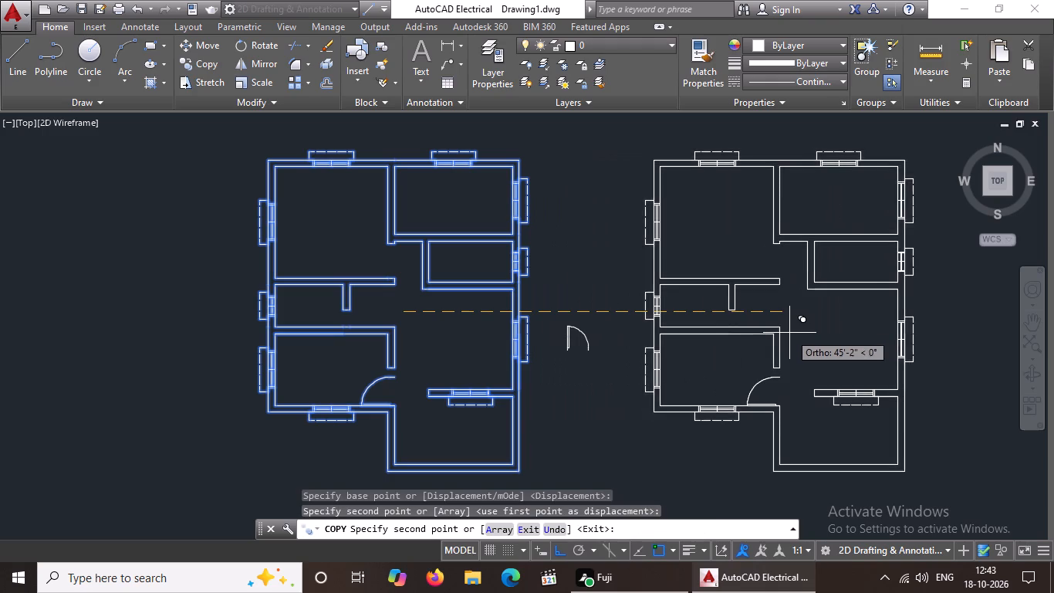
{"action": "key", "text": "Escape"}
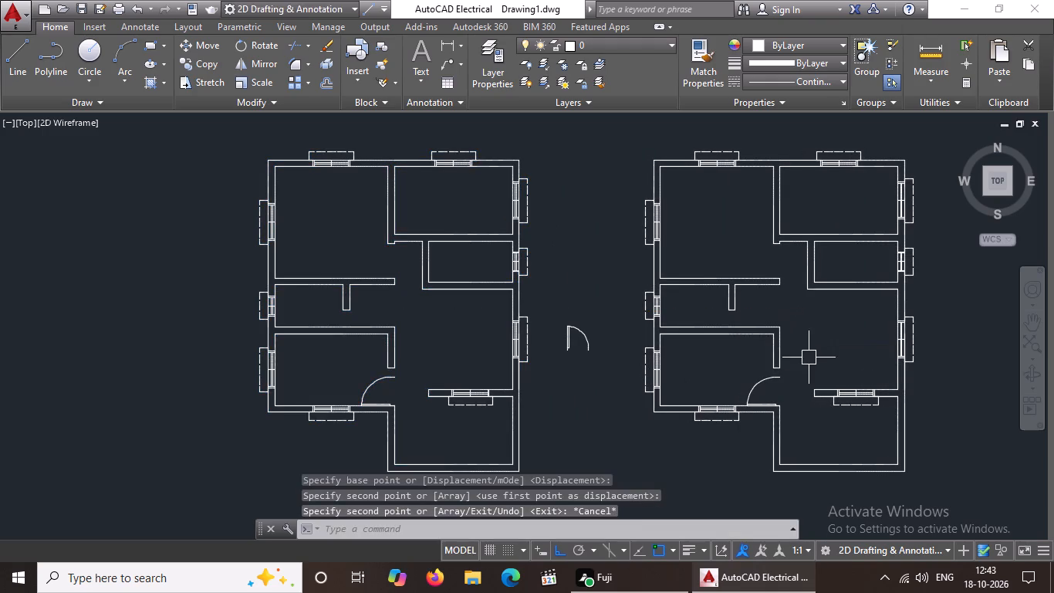
In the copied plan, erase the lower-left room's bottom-wall window, its door and its left-wall window.
{"action": "middle_click_drag", "start_coordinate": [809, 357], "coordinate": [648, 320]}
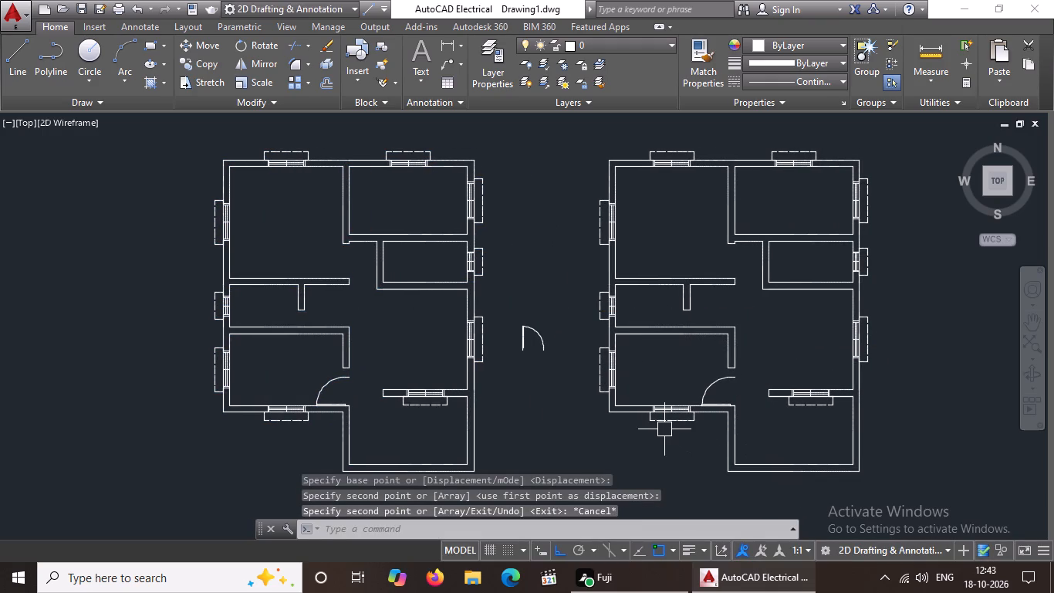
{"action": "left_click", "coordinate": [638, 389]}
{"action": "left_click", "coordinate": [717, 460]}
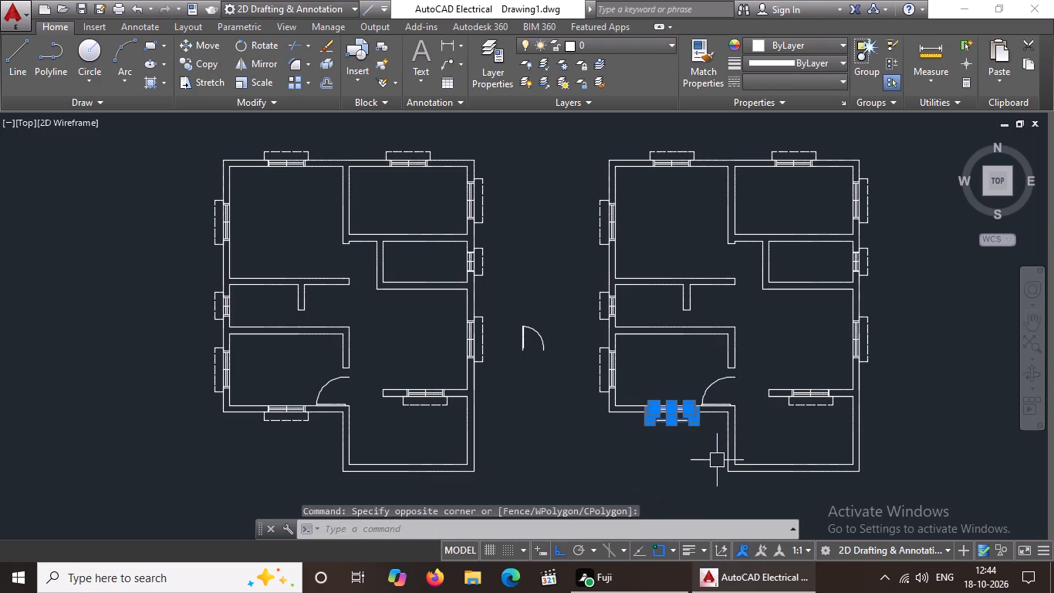
{"action": "key", "text": "Delete"}
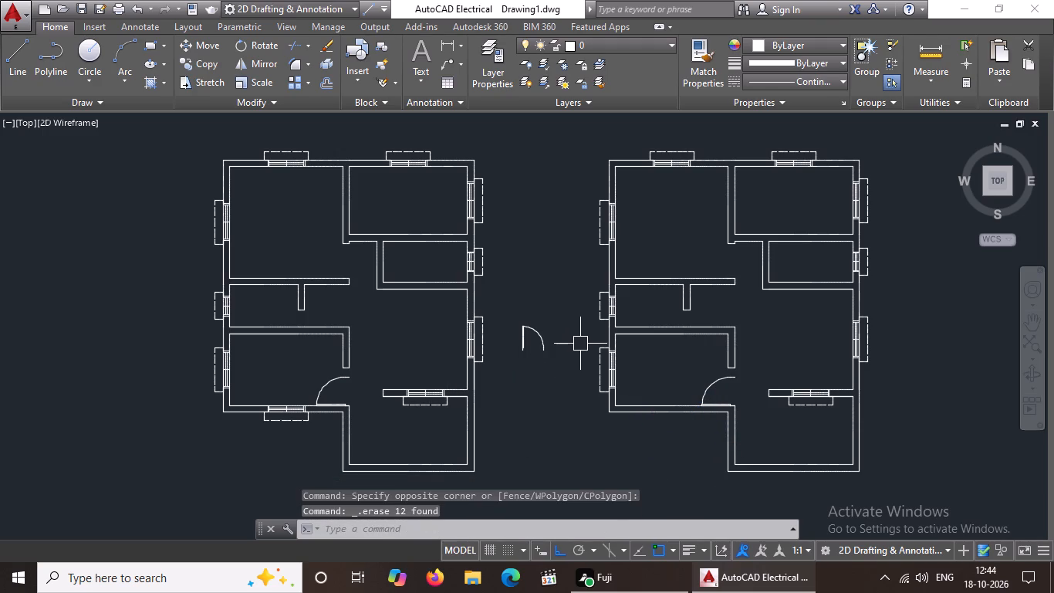
{"action": "left_click", "coordinate": [711, 380]}
{"action": "key", "text": "Delete"}
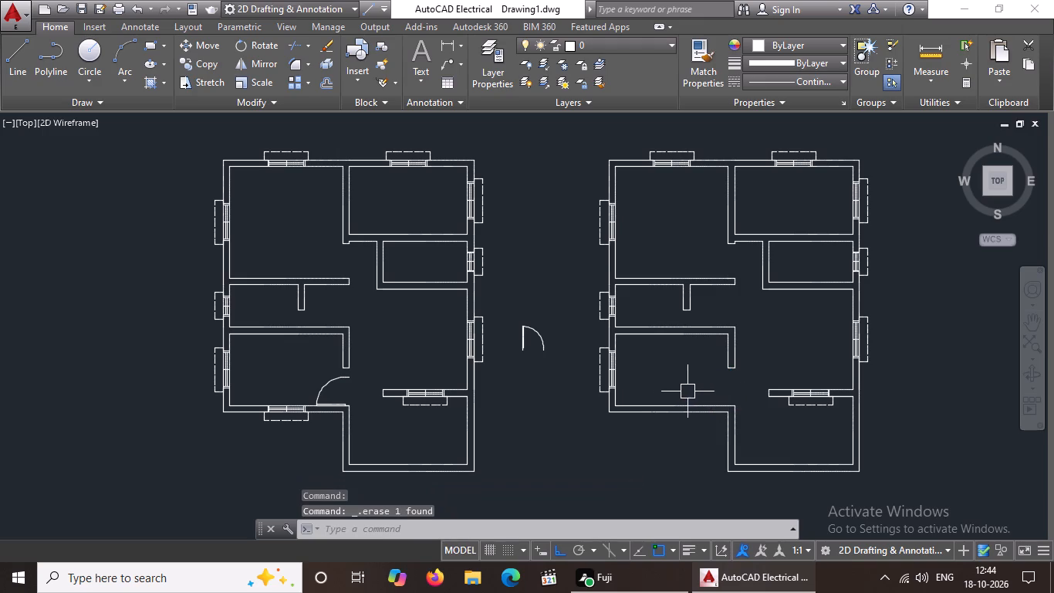
{"action": "left_click", "coordinate": [575, 331]}
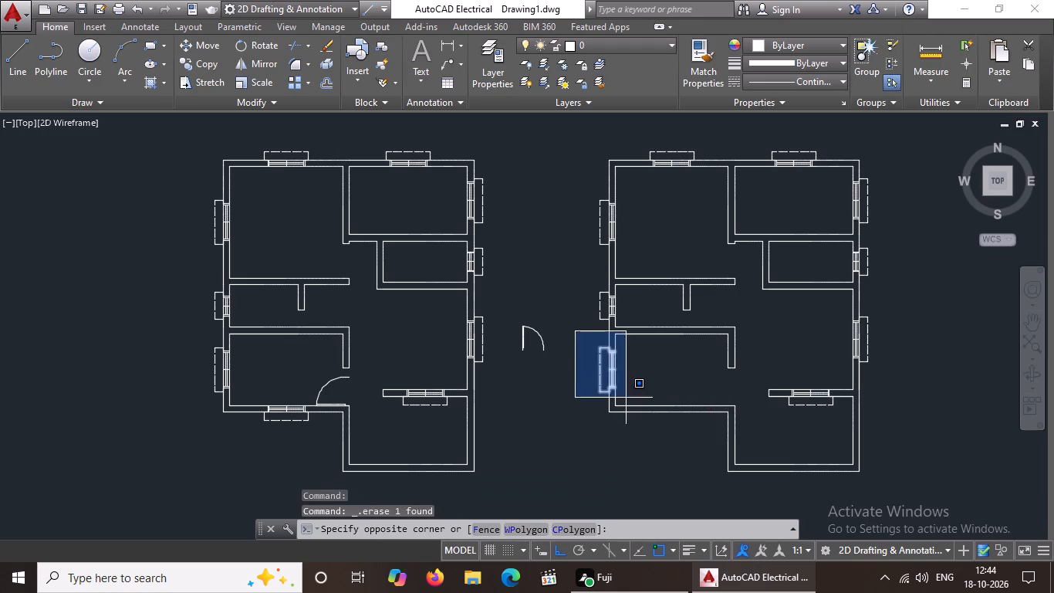
{"action": "left_click", "coordinate": [647, 395]}
{"action": "key", "text": "Delete"}
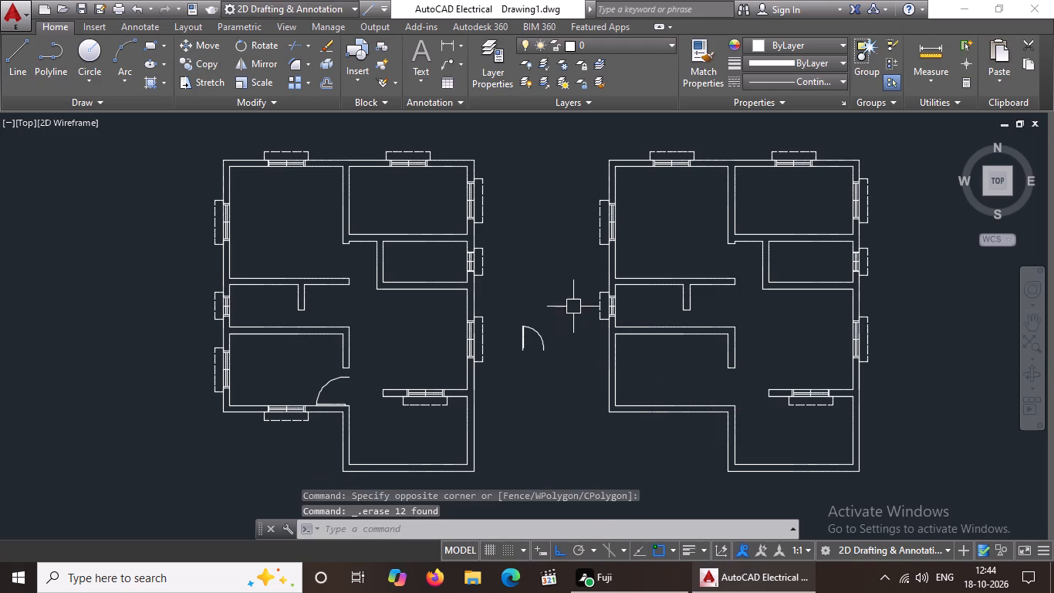
In the copied plan, erase the small left-wall window and the window in the short interior wall above the bottom room.
{"action": "left_click", "coordinate": [579, 280]}
{"action": "left_click", "coordinate": [628, 326]}
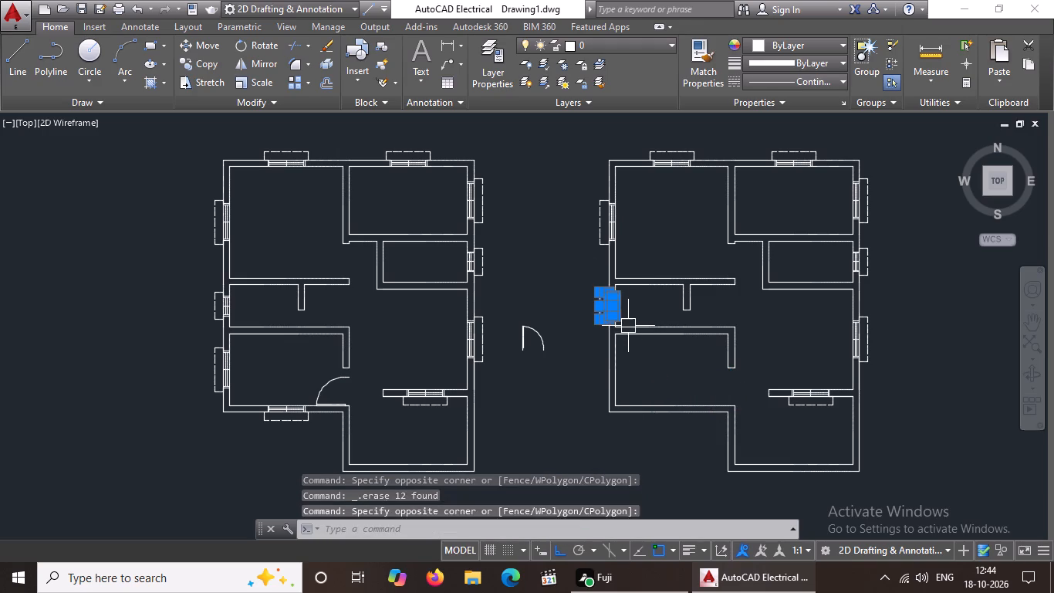
{"action": "key", "text": "Delete"}
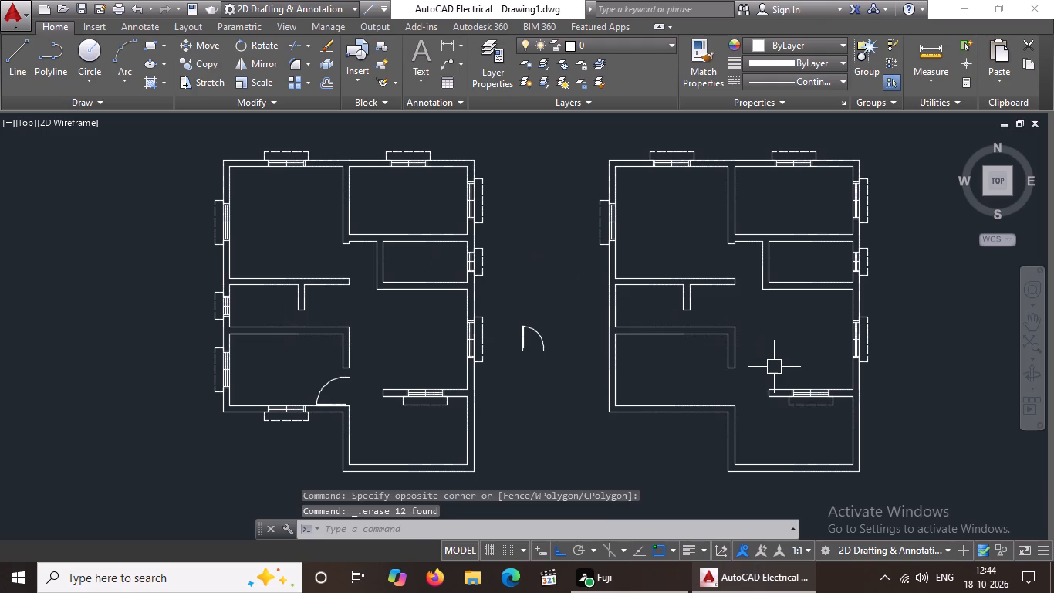
{"action": "left_click", "coordinate": [774, 368]}
{"action": "left_click", "coordinate": [836, 426]}
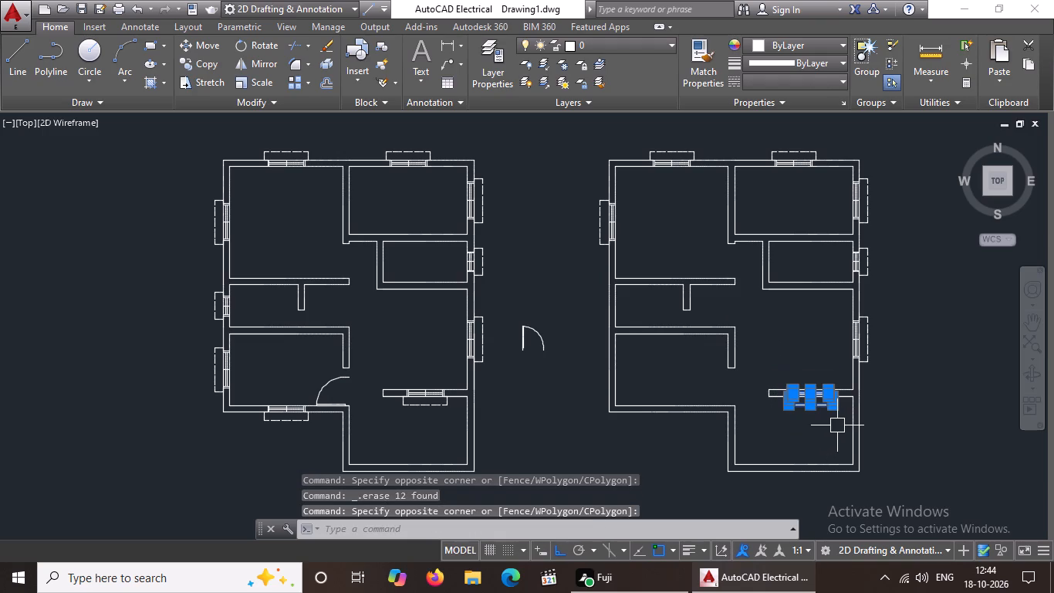
{"action": "key", "text": "Delete"}
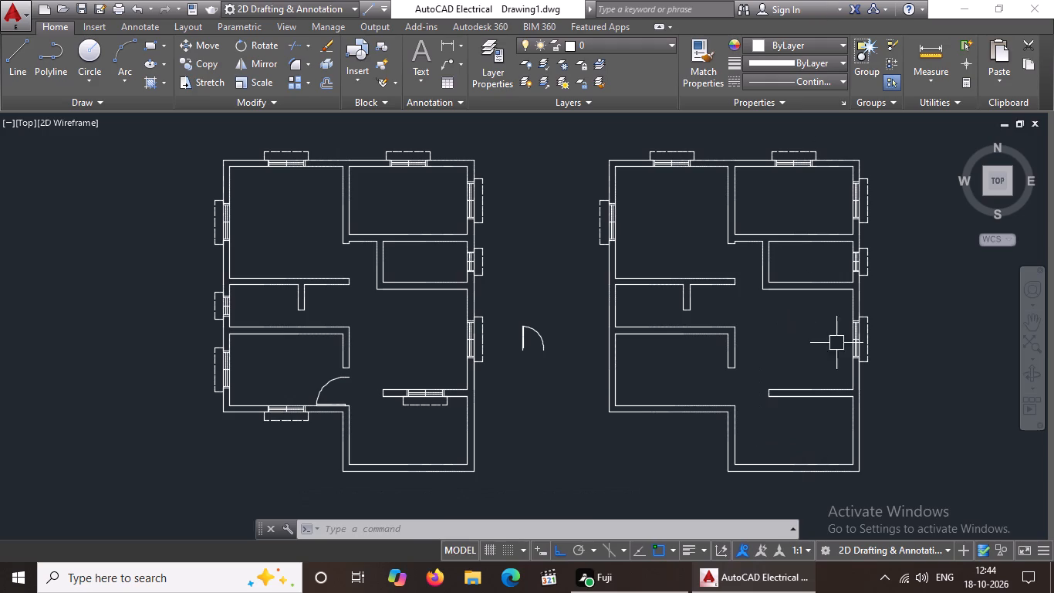
In the copied plan, erase the upper-left room's left-wall window and the lowest window on the right outer wall.
{"action": "left_click", "coordinate": [573, 188]}
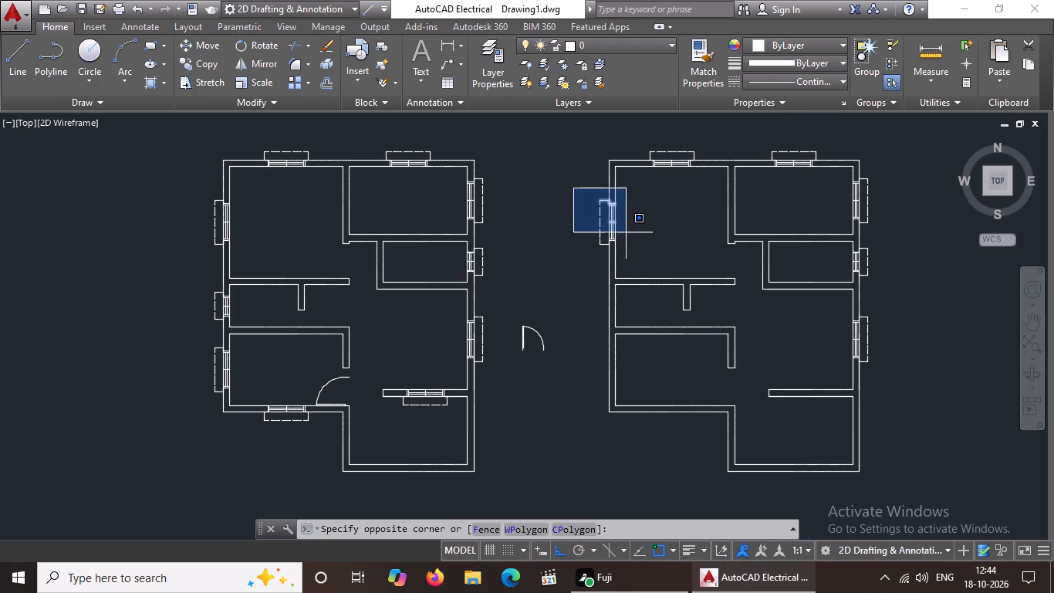
{"action": "left_click", "coordinate": [637, 253]}
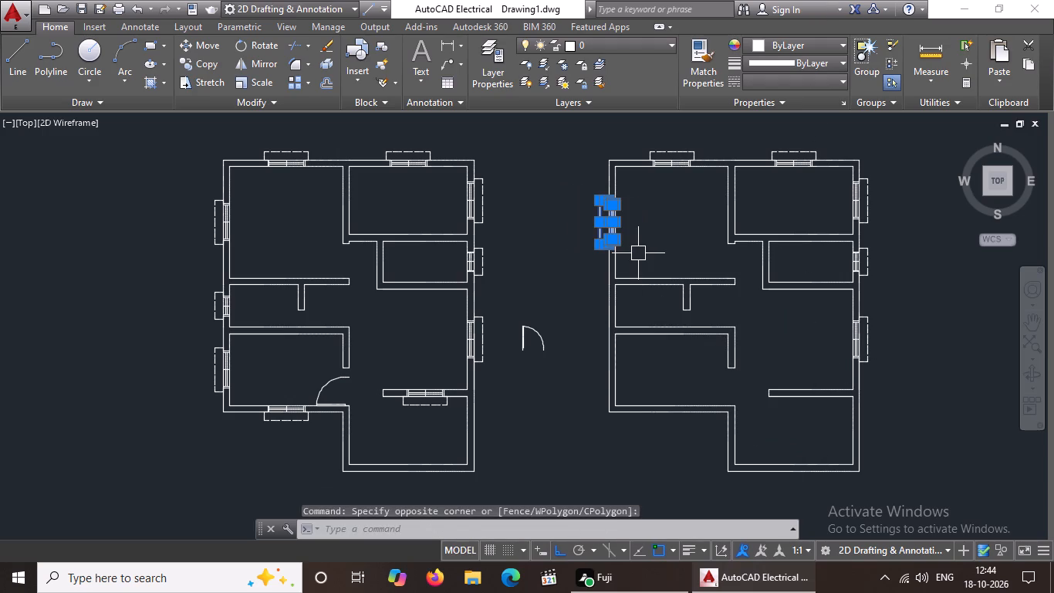
{"action": "key", "text": "Delete"}
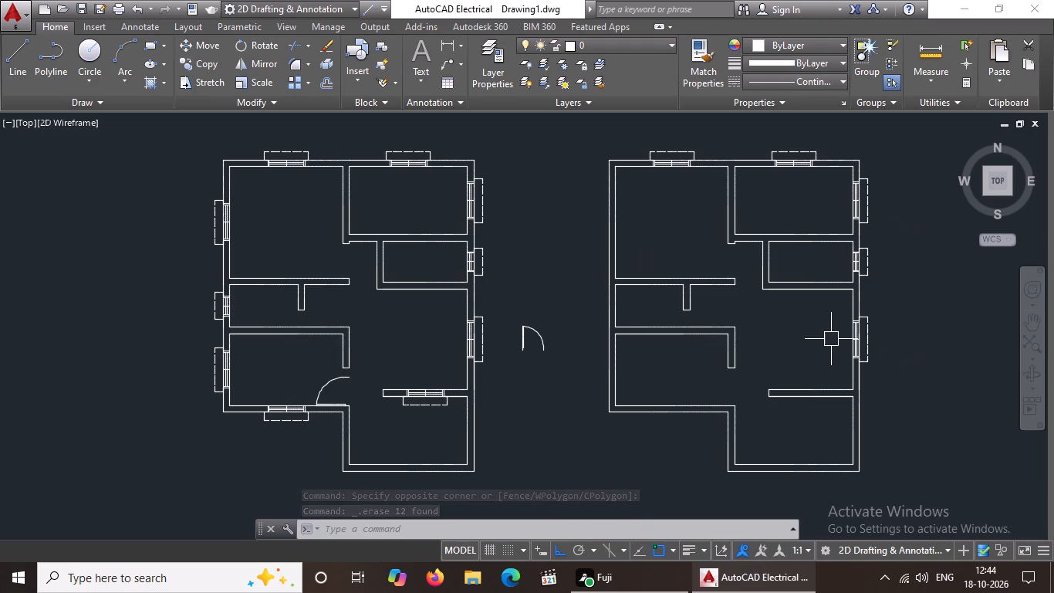
{"action": "left_click", "coordinate": [833, 313]}
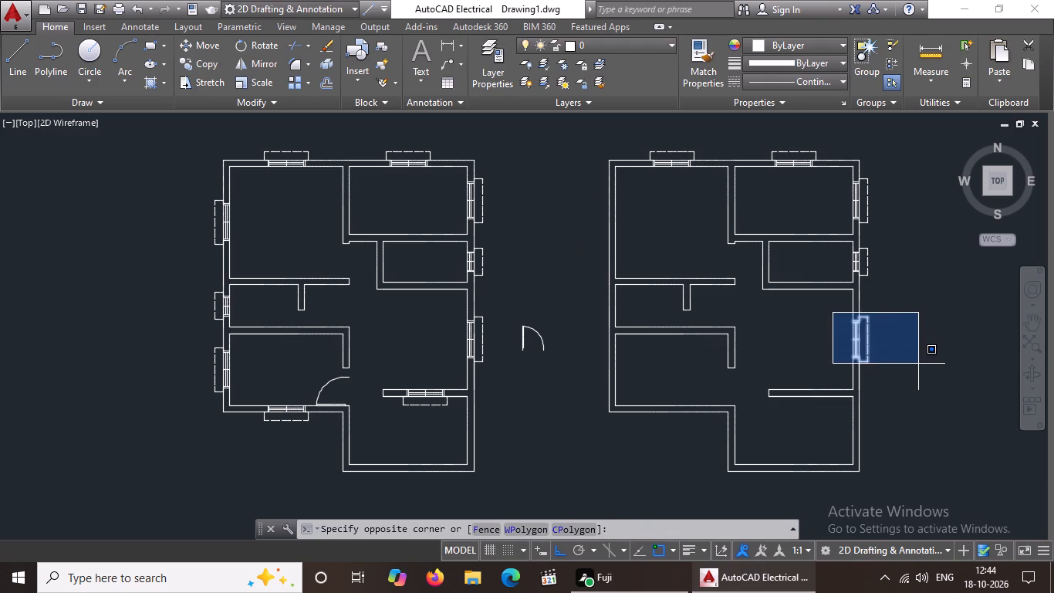
{"action": "left_click", "coordinate": [918, 368]}
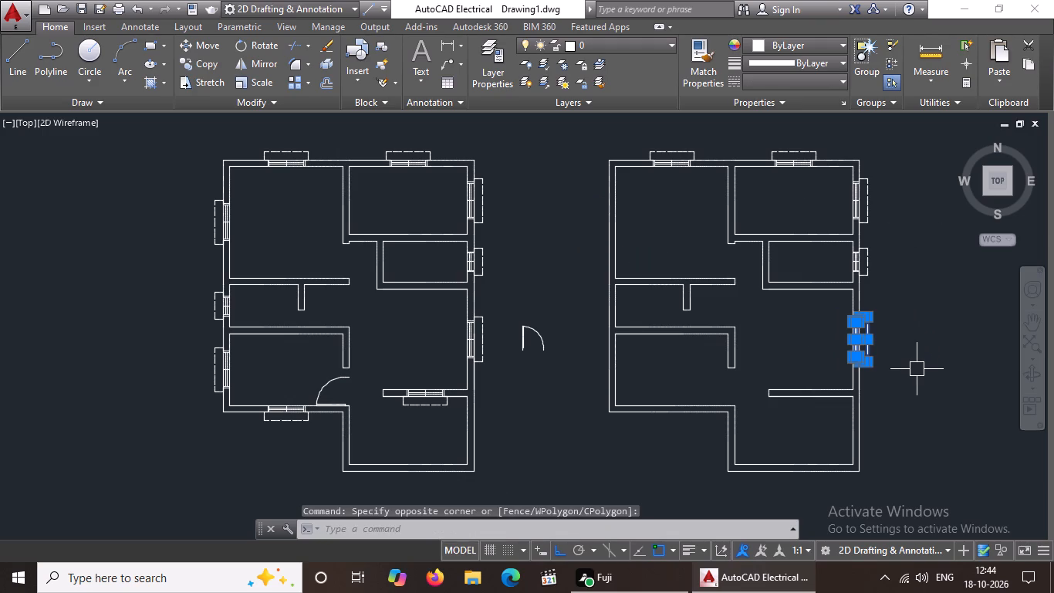
{"action": "key", "text": "Delete"}
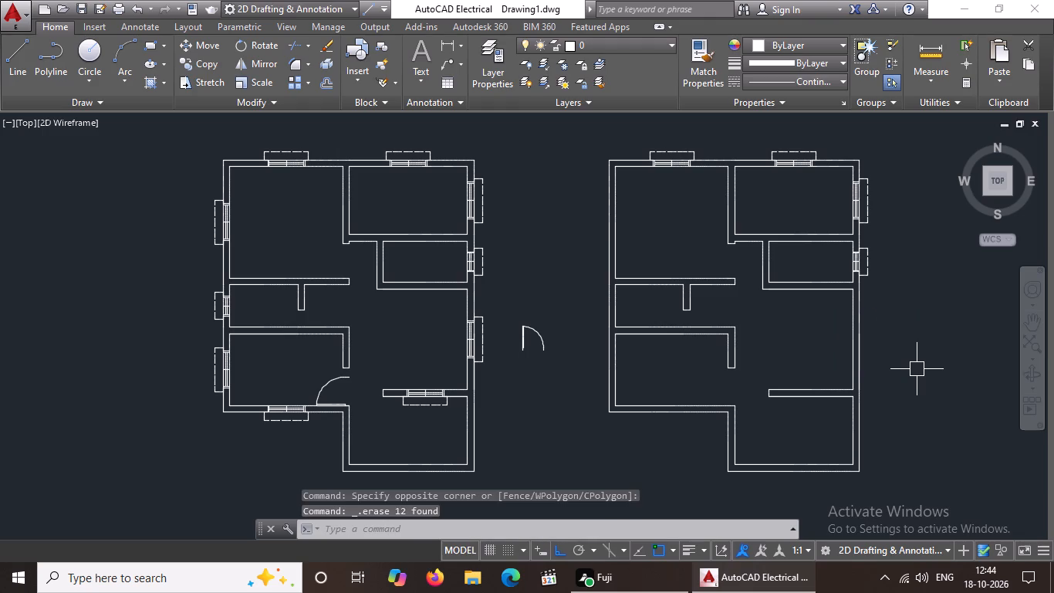
In the copied plan, erase both windows in the top outer wall.
{"action": "left_click", "coordinate": [641, 123]}
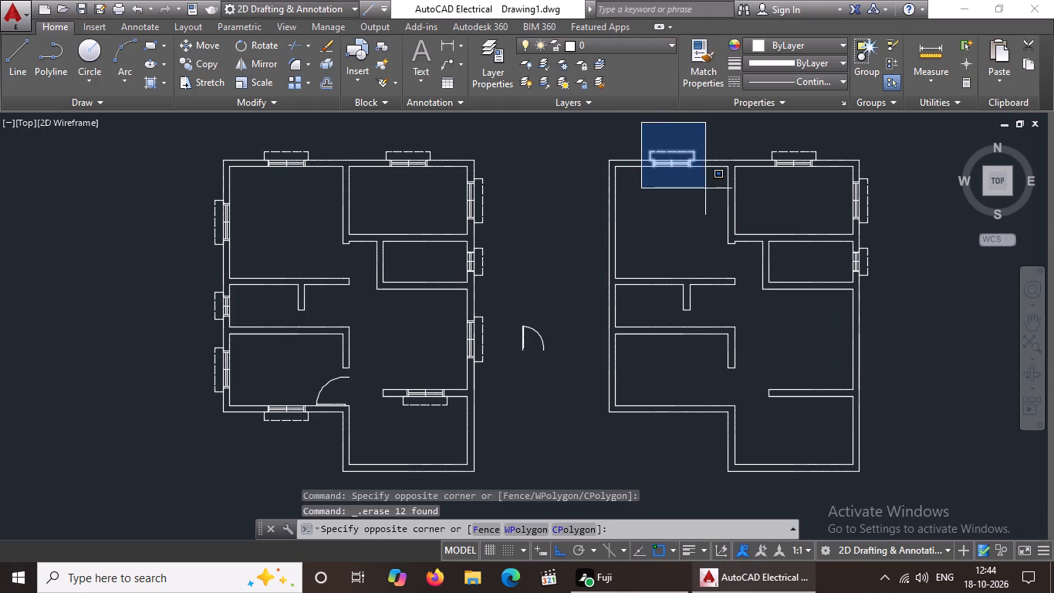
{"action": "left_click", "coordinate": [705, 188]}
{"action": "key", "text": "Delete"}
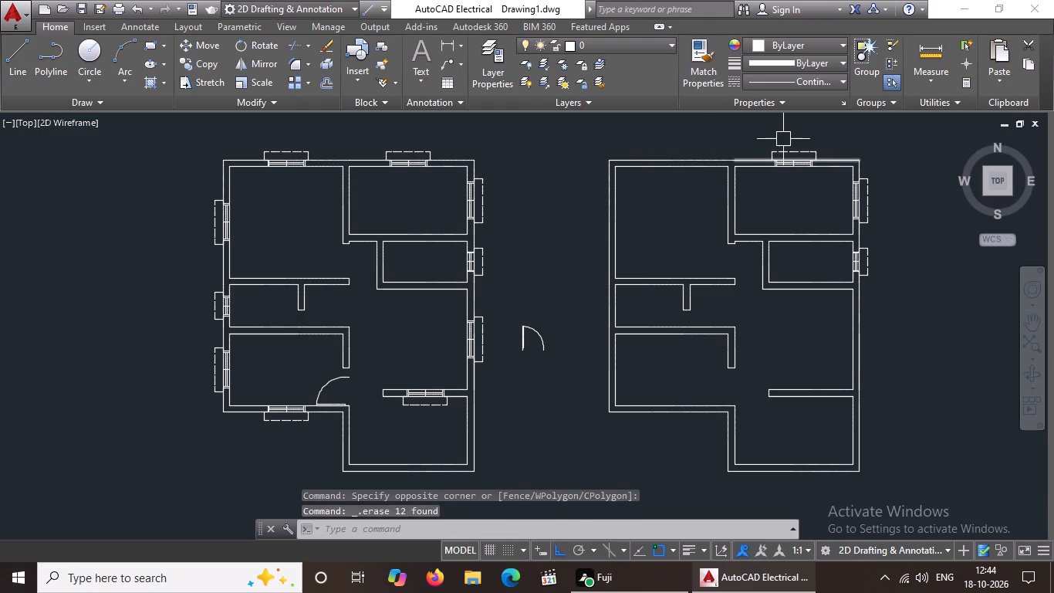
{"action": "left_click_drag", "start_coordinate": [761, 134], "coordinate": [771, 139]}
{"action": "left_click", "coordinate": [836, 181]}
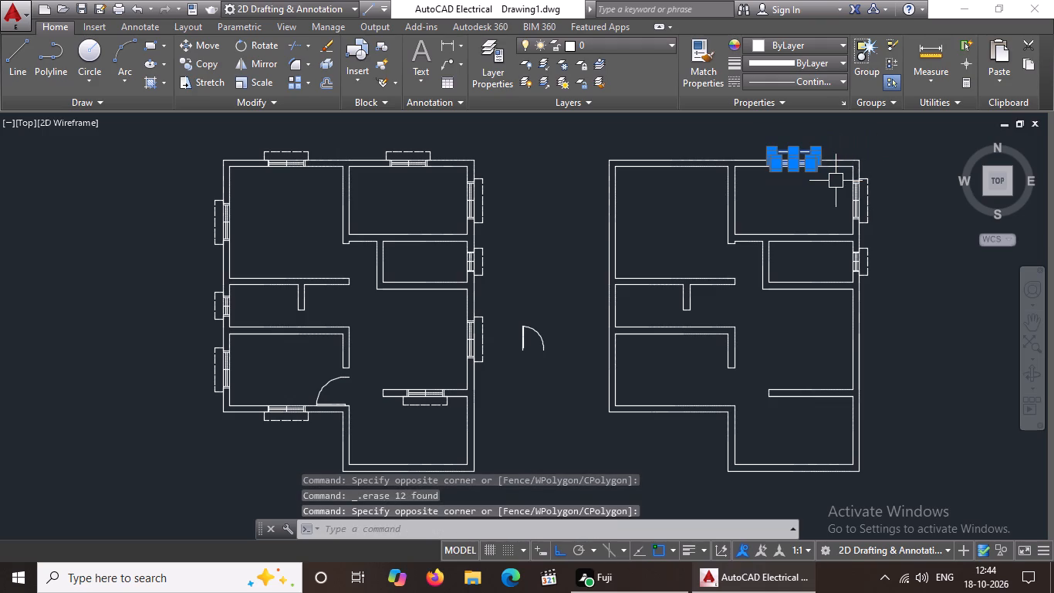
{"action": "key", "text": "Delete"}
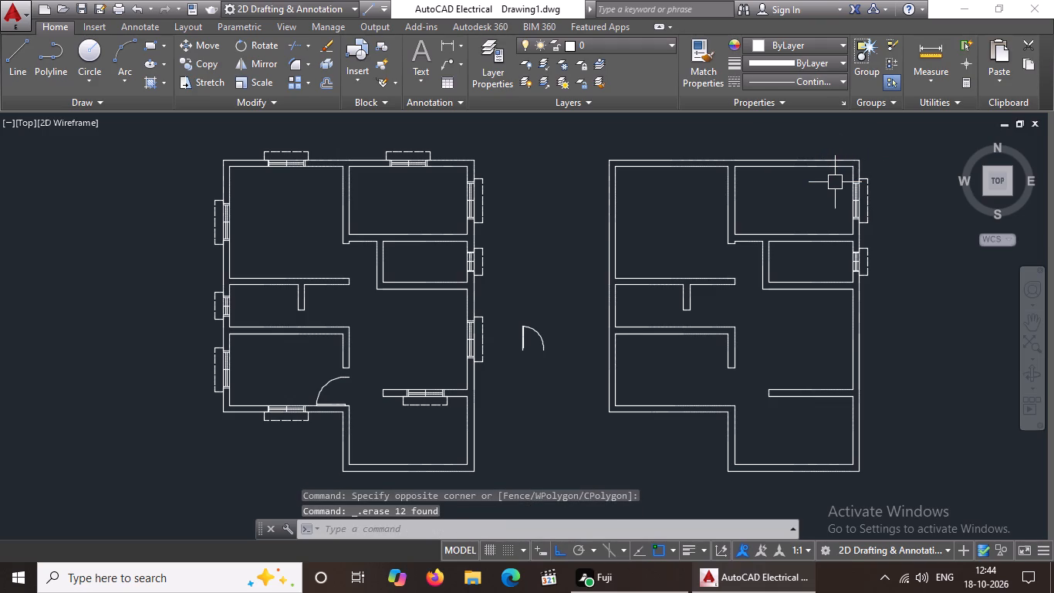
In the copied plan, erase the two remaining windows in the right outer wall, at the upper-right room and the small room below it.
{"action": "left_click", "coordinate": [841, 175]}
{"action": "left_click", "coordinate": [918, 231]}
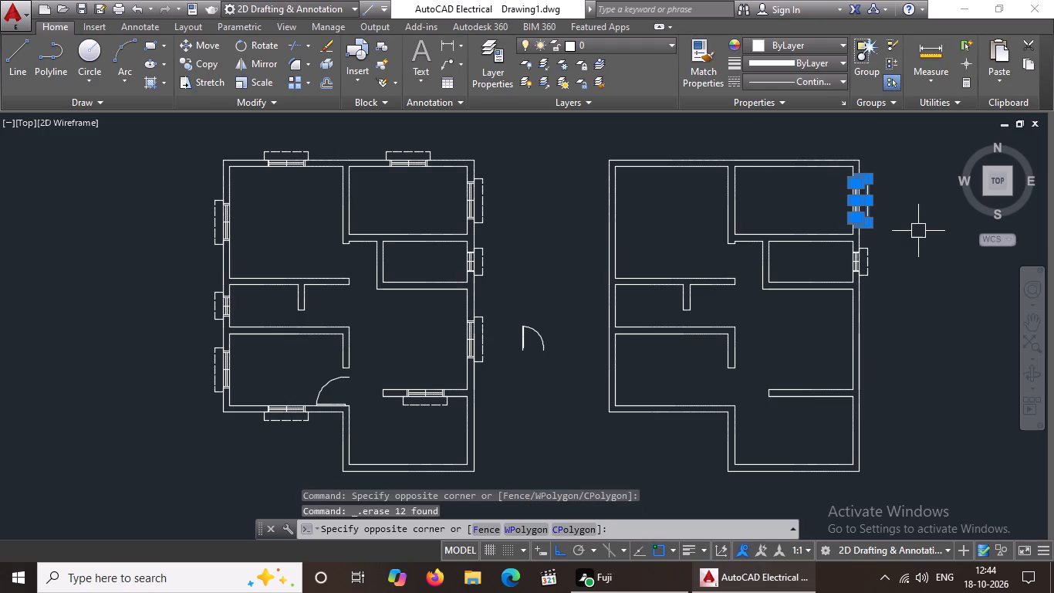
{"action": "key", "text": "Delete"}
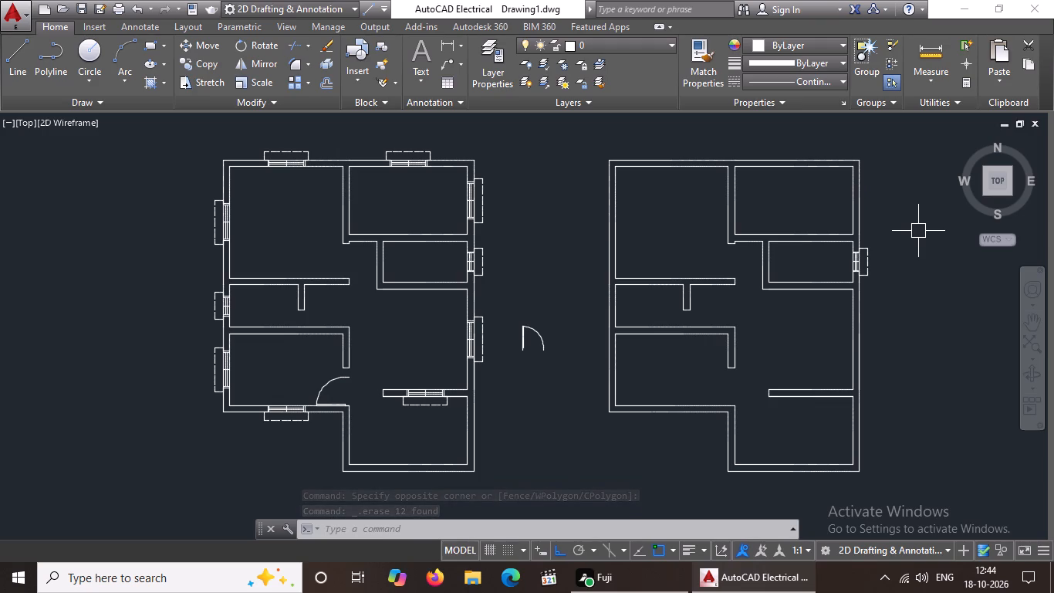
{"action": "scroll", "coordinate": [953, 250], "scroll_direction": "up", "scroll_amount": 1}
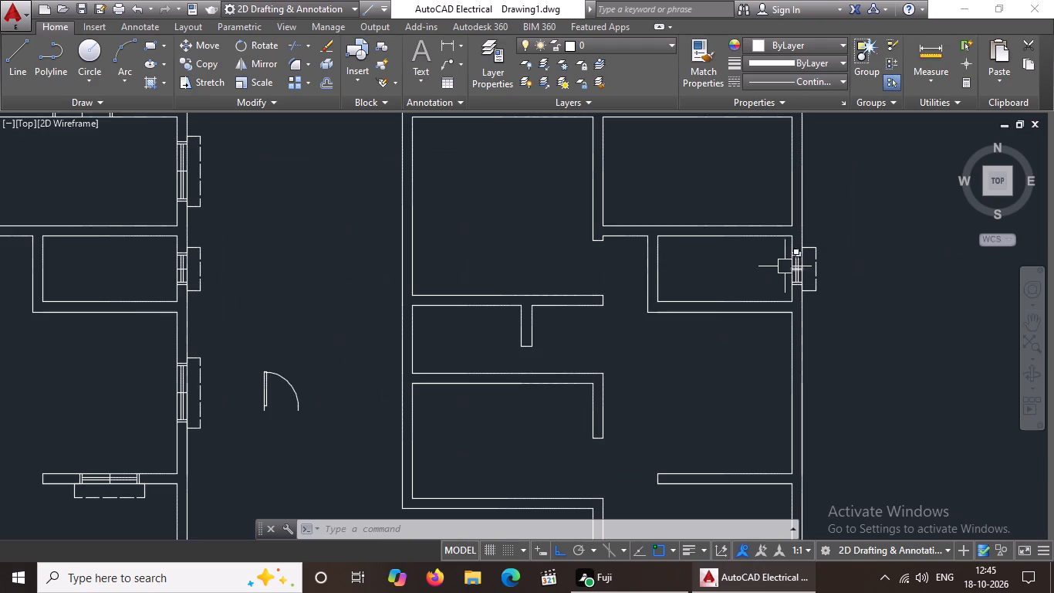
{"action": "left_click", "coordinate": [769, 242]}
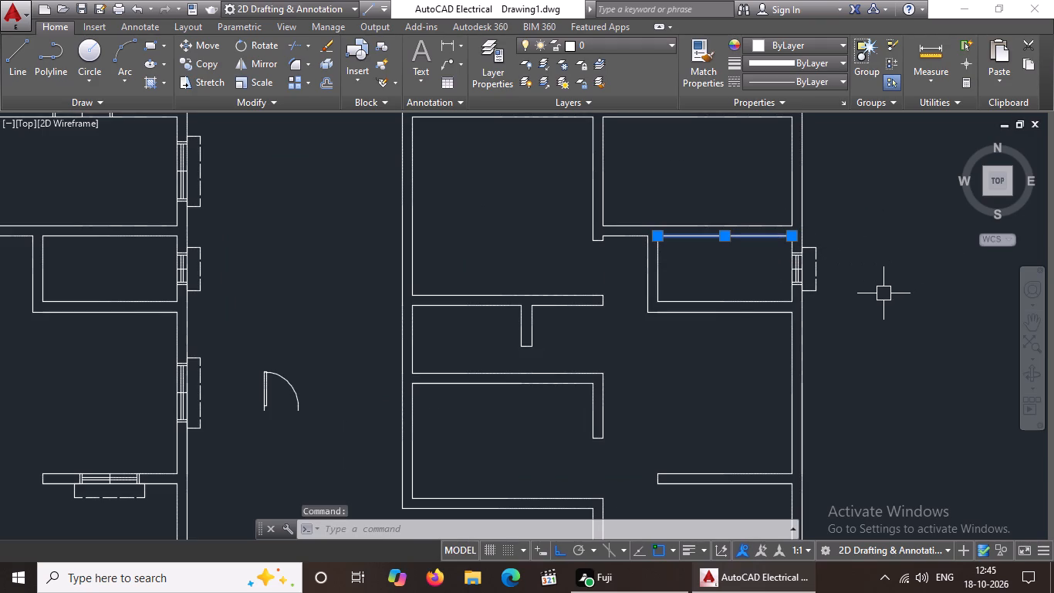
{"action": "key", "text": "Escape"}
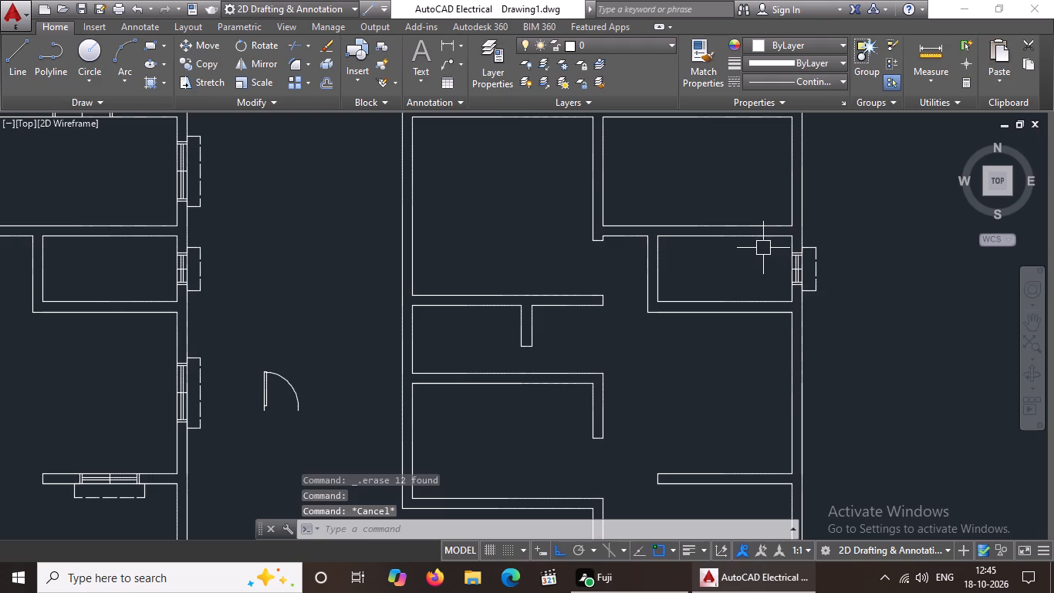
{"action": "left_click", "coordinate": [764, 247]}
{"action": "left_click", "coordinate": [873, 294]}
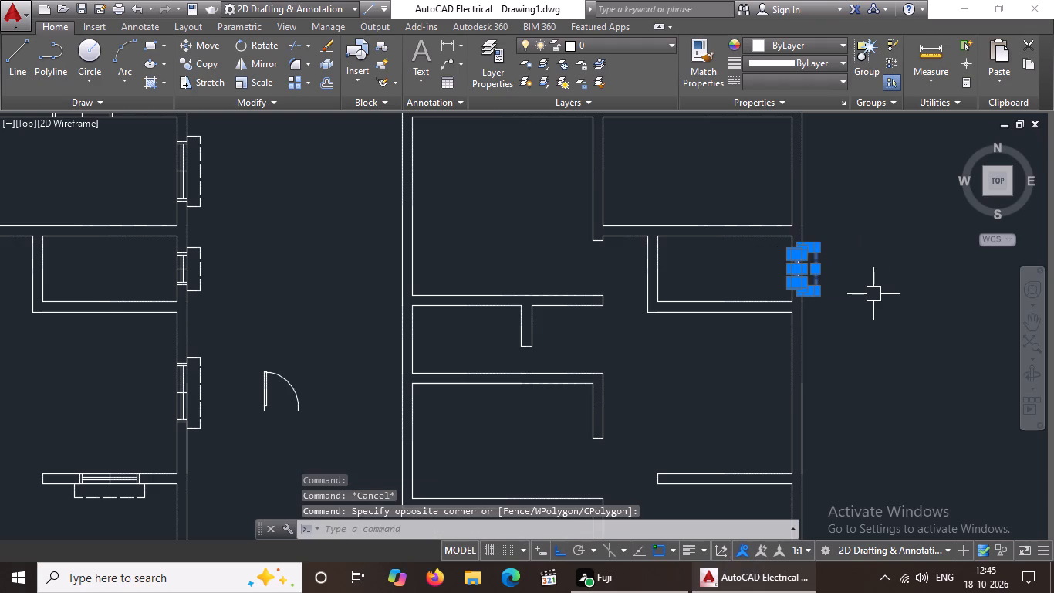
{"action": "key", "text": "Delete"}
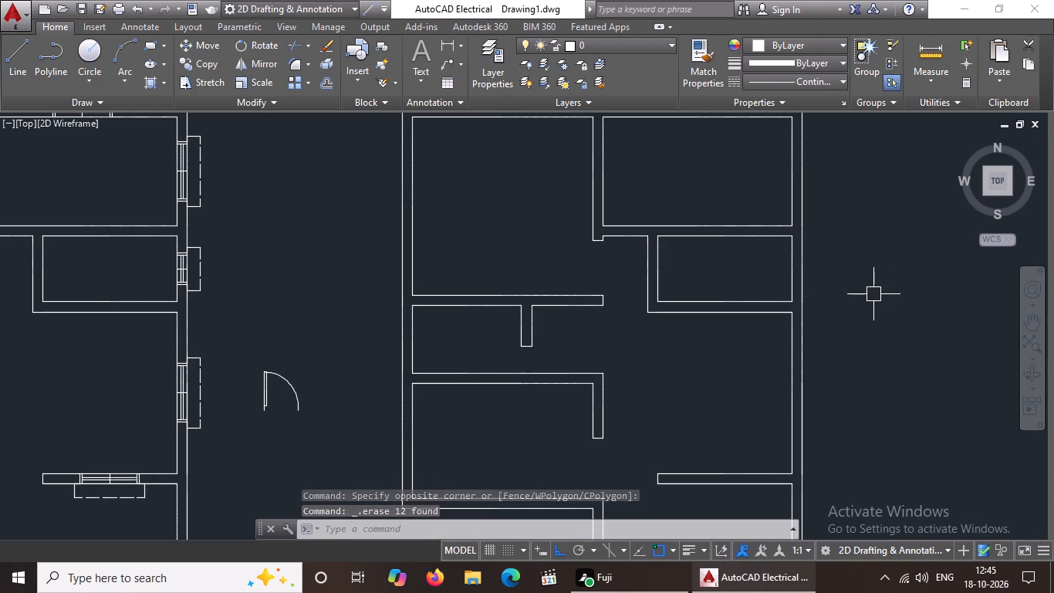
Draw a 9" by 9" square with lines just above the copied plan's upper-left corner.
{"action": "scroll", "coordinate": [873, 294], "scroll_direction": "down", "scroll_amount": 1}
{"action": "scroll", "coordinate": [783, 296], "scroll_direction": "down", "scroll_amount": 4}
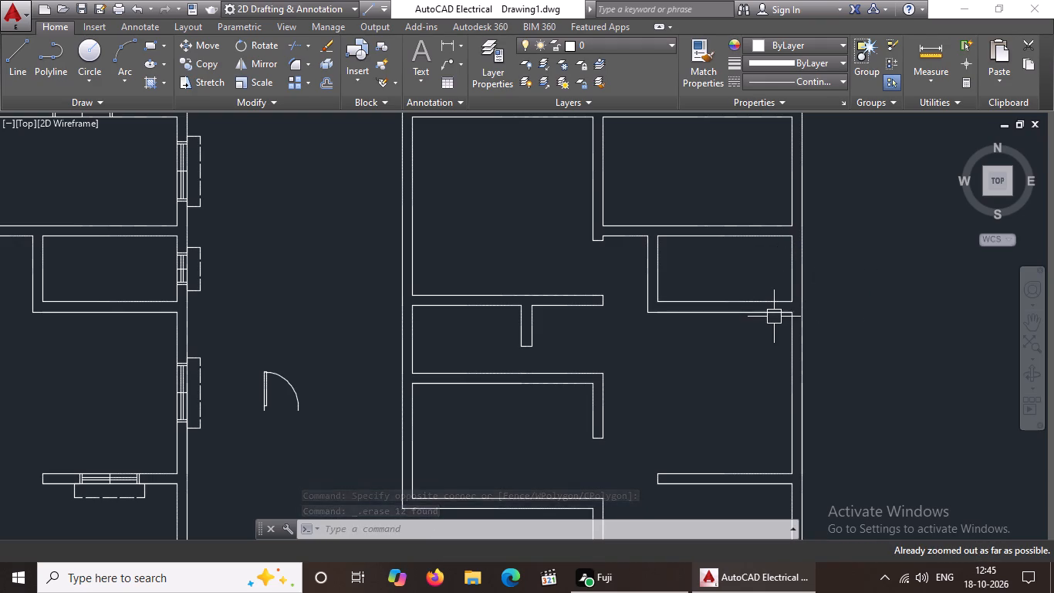
{"action": "left_click", "coordinate": [17, 52]}
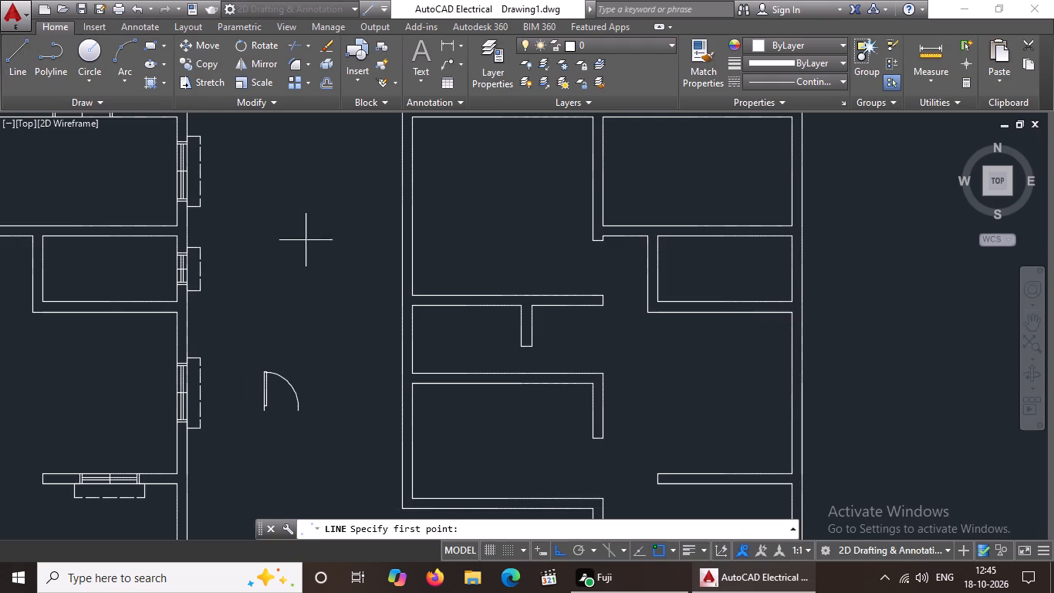
{"action": "scroll", "coordinate": [442, 206], "scroll_direction": "down", "scroll_amount": 2}
{"action": "middle_click_drag", "start_coordinate": [452, 207], "coordinate": [456, 332]}
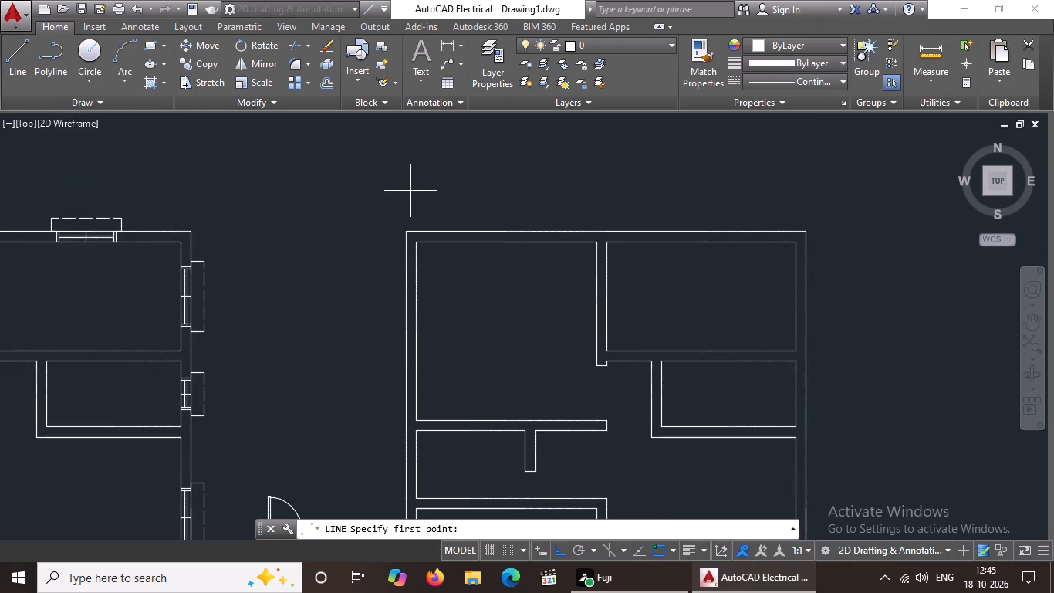
{"action": "left_click", "coordinate": [410, 191]}
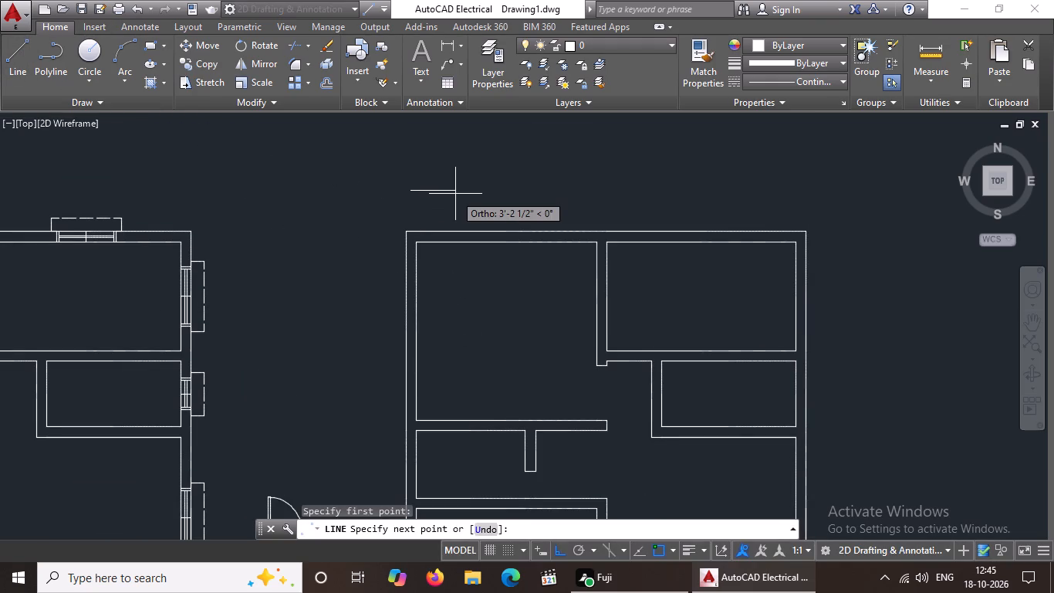
{"action": "key", "text": "9"}
{"action": "key", "text": "shift+quotedbl"}
{"action": "key", "text": "Return"}
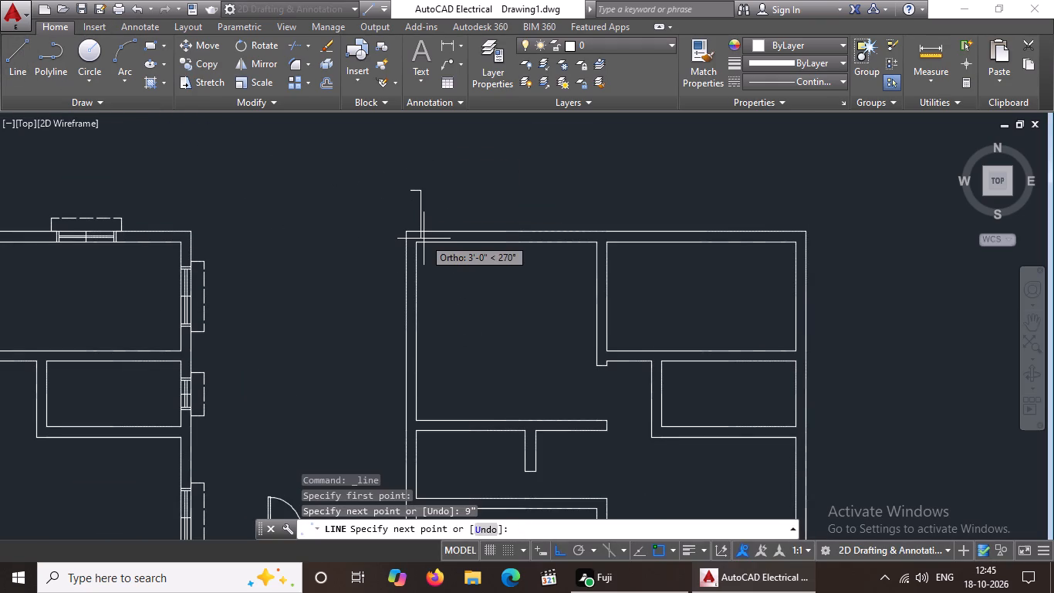
{"action": "key", "text": "9"}
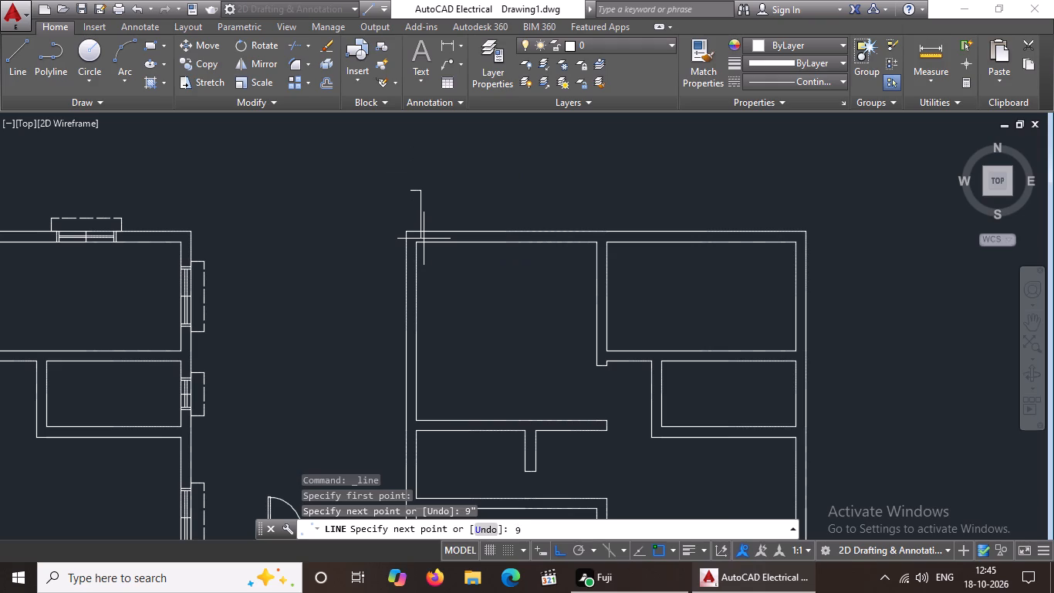
{"action": "key", "text": "shift+quotedbl"}
{"action": "key", "text": "Return"}
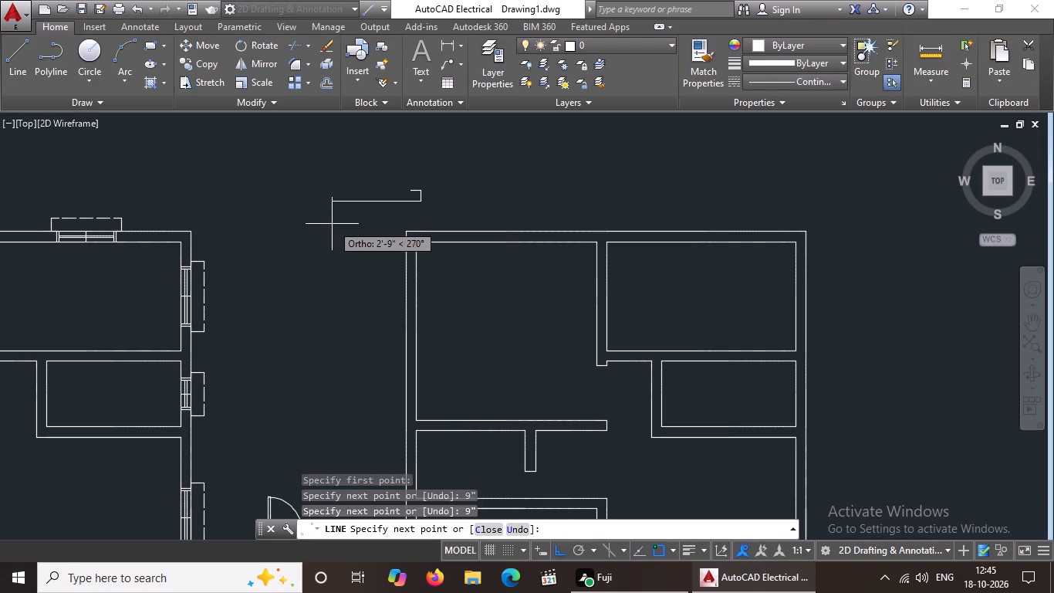
{"action": "key", "text": "9"}
{"action": "key", "text": "shift+quotedbl"}
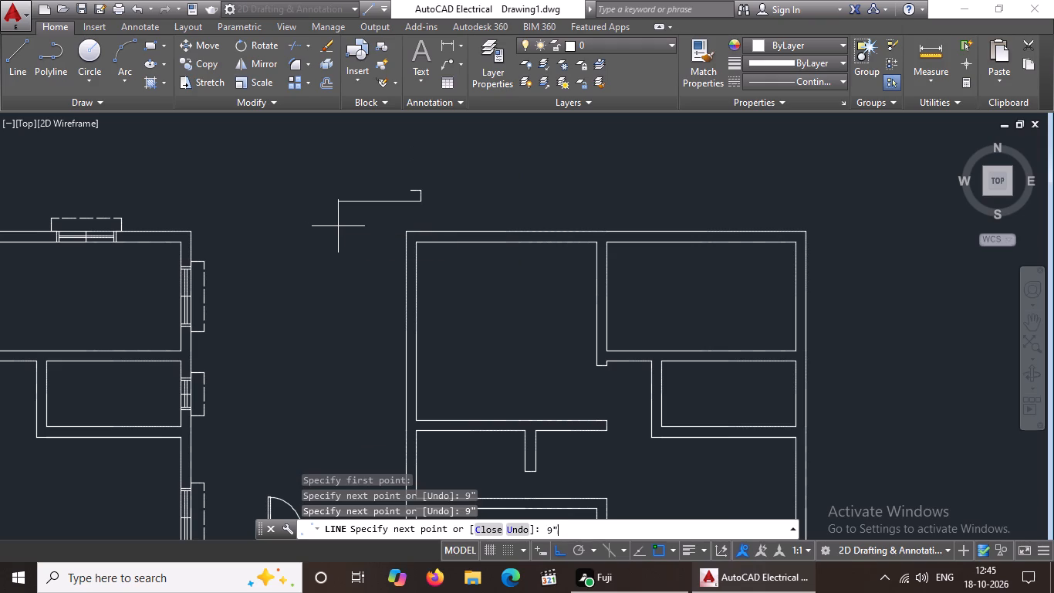
{"action": "key", "text": "Return"}
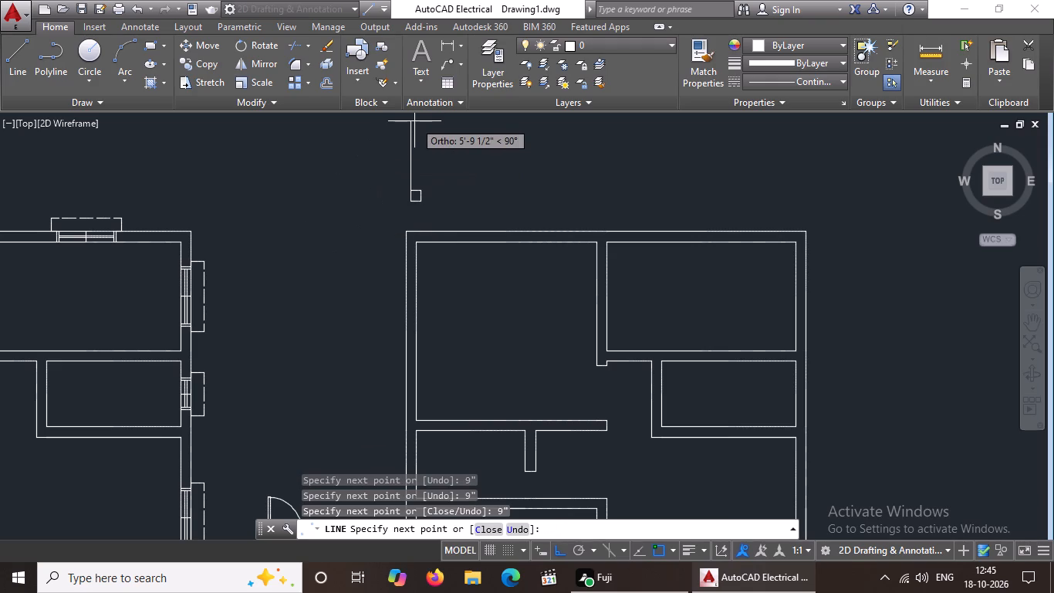
{"action": "key", "text": "9"}
{"action": "key", "text": "shift+quotedbl"}
{"action": "key", "text": "Return"}
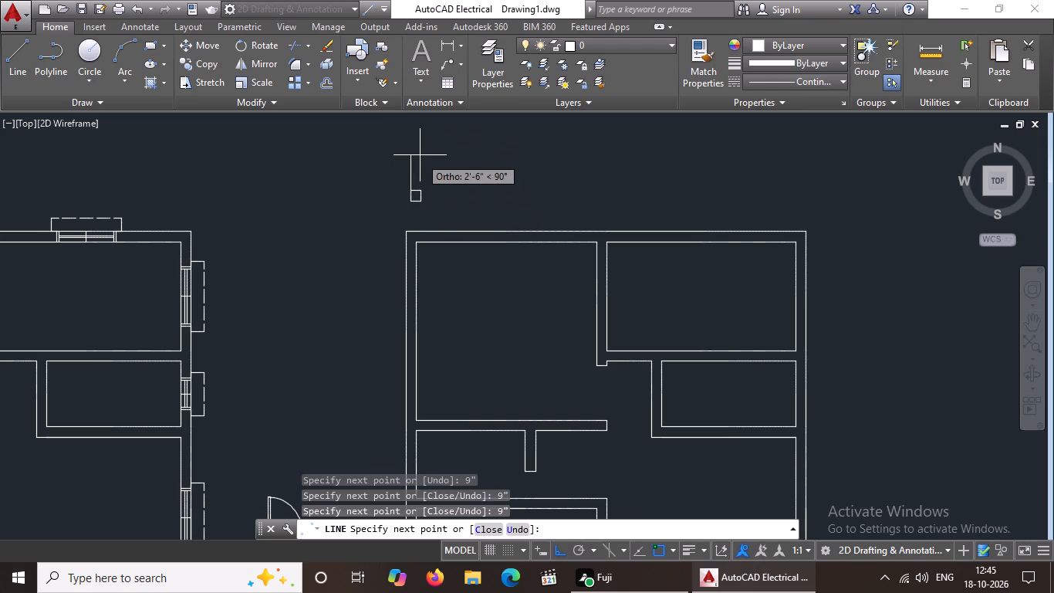
{"action": "key", "text": "Return"}
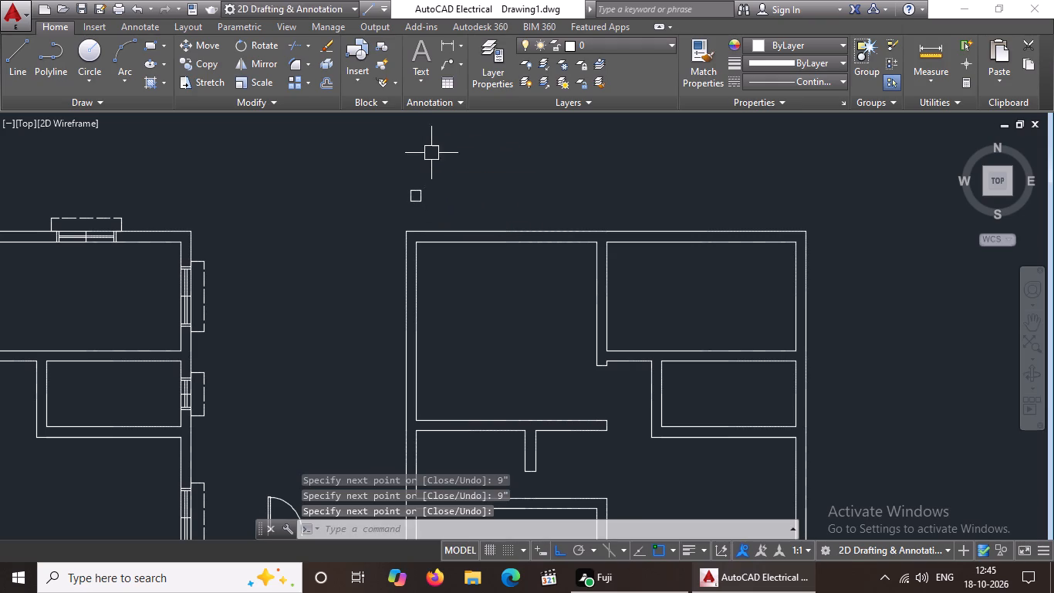
With Ortho off, copy the 9" square by its upper-left corner onto the copied plan's upper-left outer wall corner.
{"action": "left_click_drag", "start_coordinate": [398, 178], "coordinate": [402, 185]}
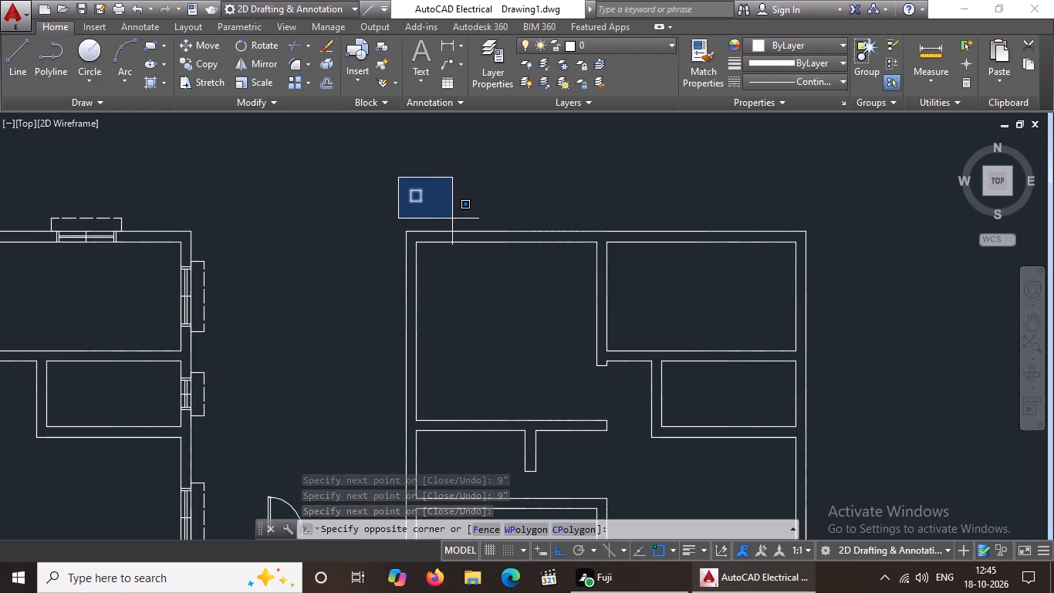
{"action": "left_click", "coordinate": [452, 214]}
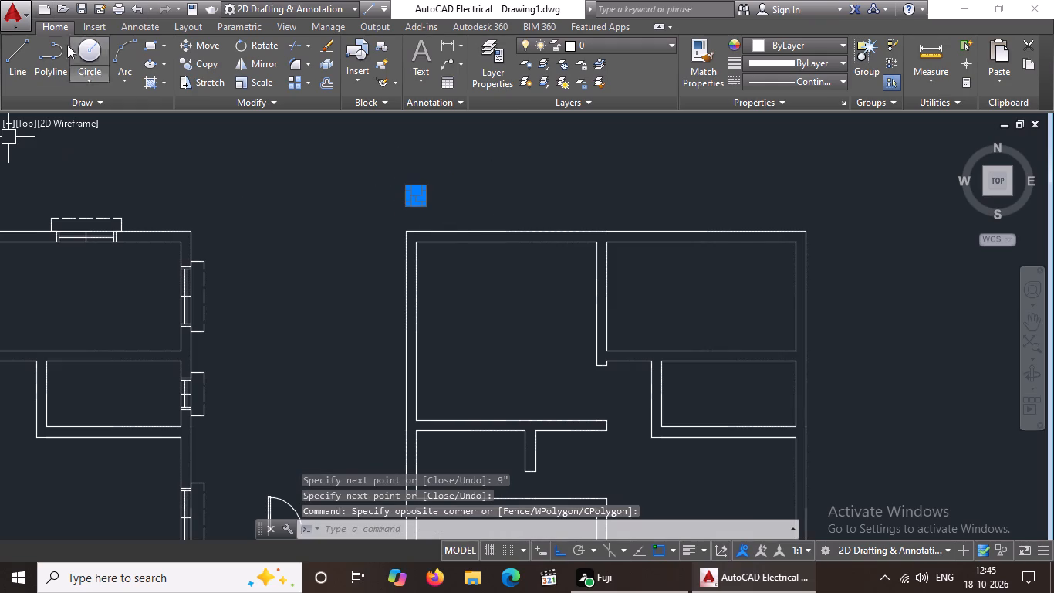
{"action": "left_click", "coordinate": [188, 61]}
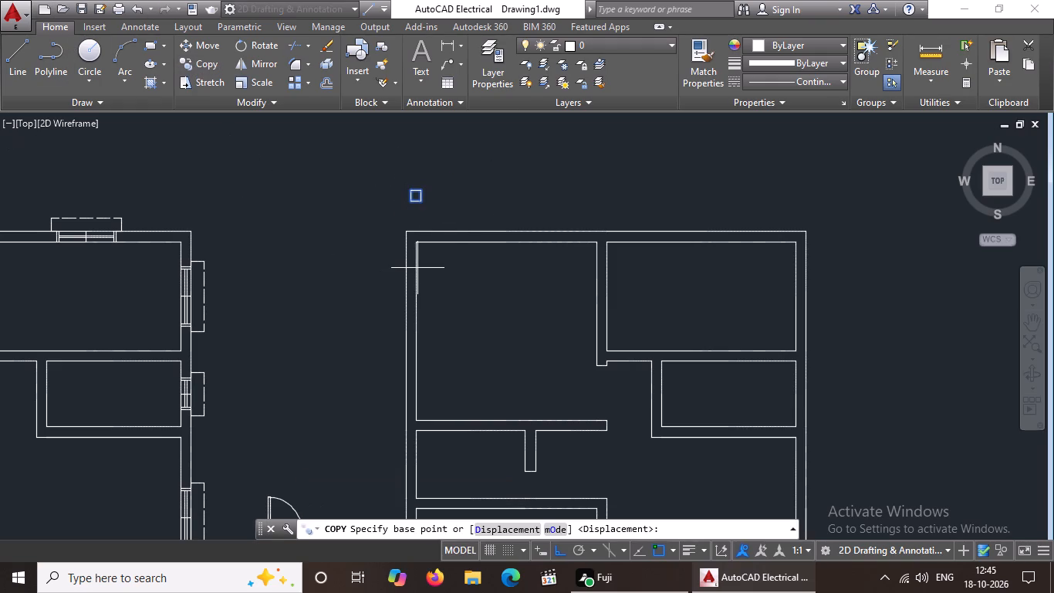
{"action": "scroll", "coordinate": [433, 195], "scroll_direction": "up", "scroll_amount": 2}
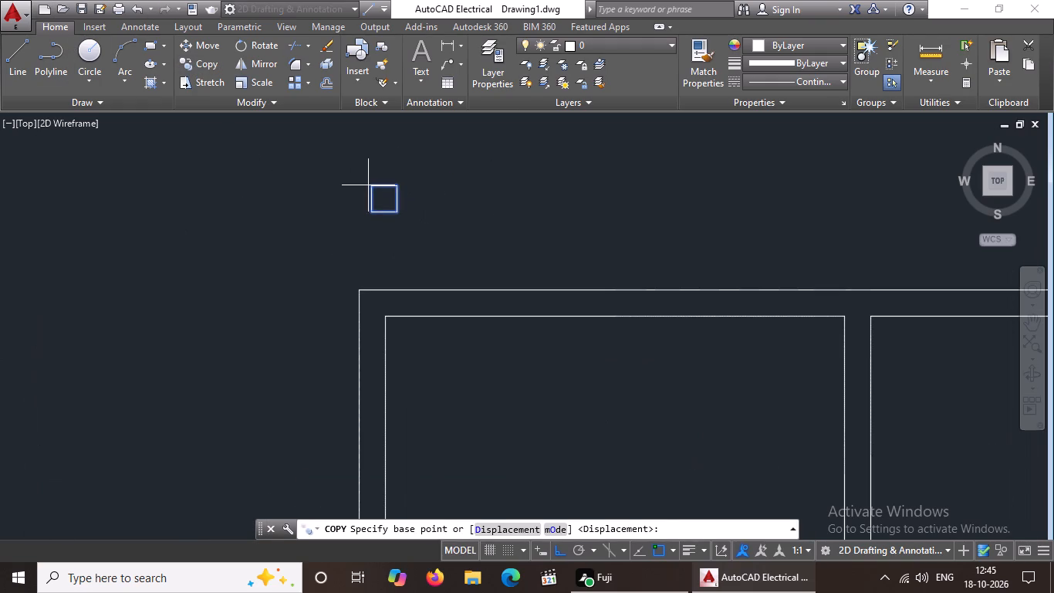
{"action": "left_click", "coordinate": [371, 185]}
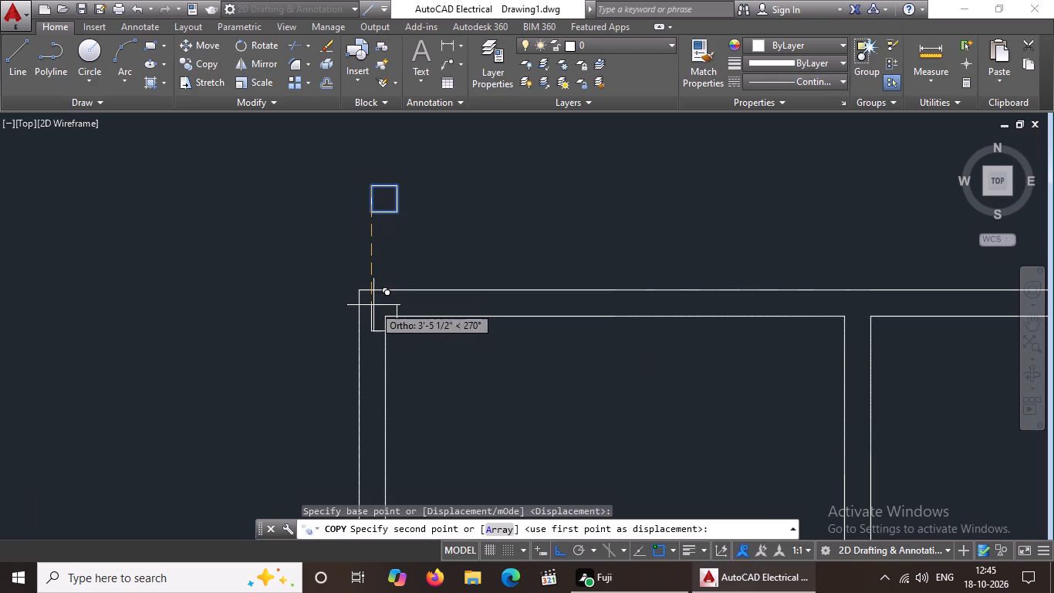
{"action": "left_click", "coordinate": [559, 541]}
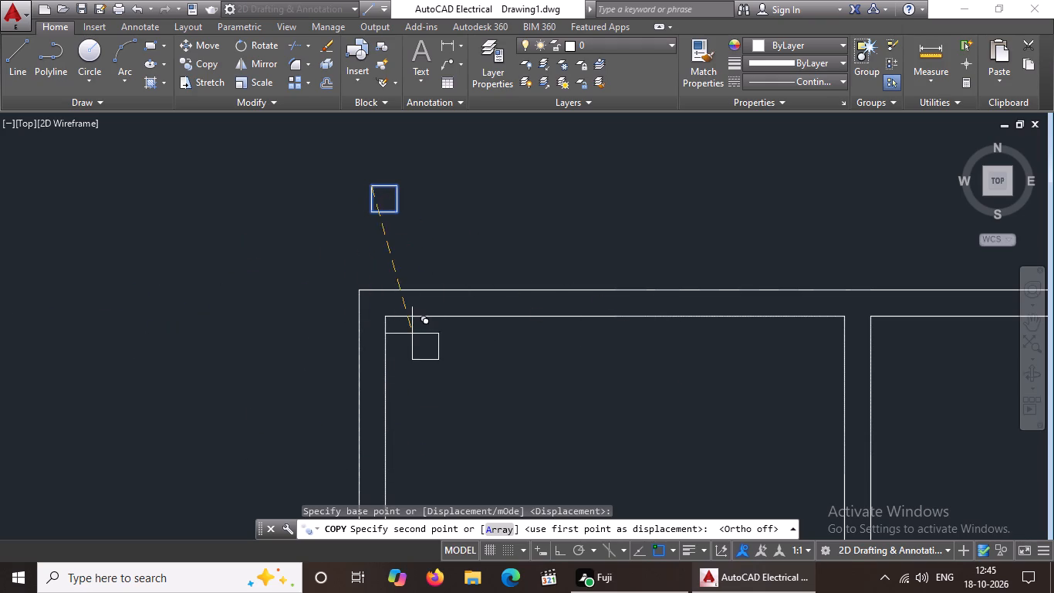
{"action": "left_click", "coordinate": [359, 293]}
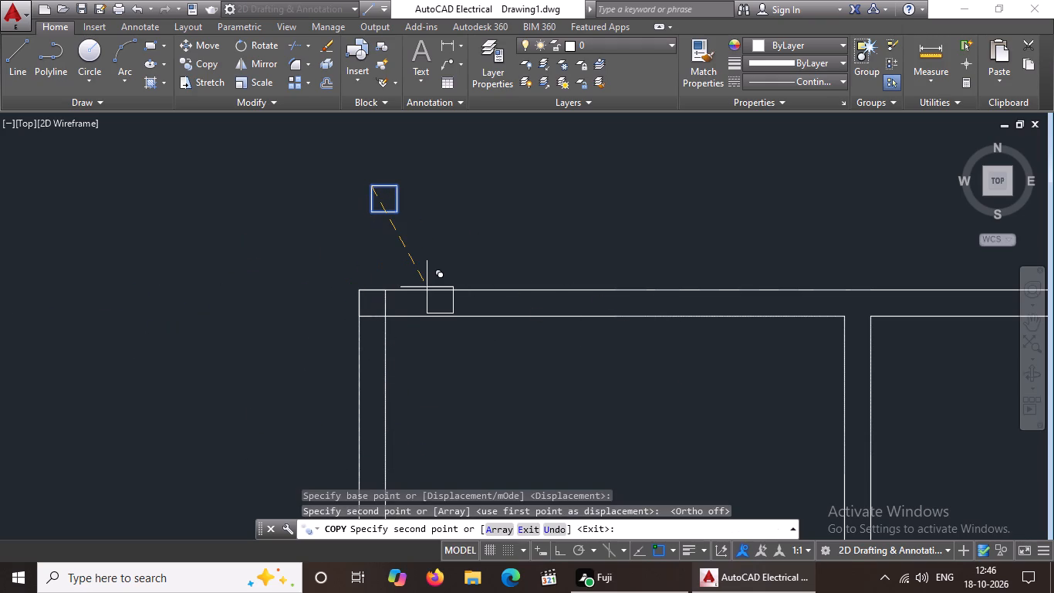
{"action": "scroll", "coordinate": [425, 287], "scroll_direction": "down", "scroll_amount": 2}
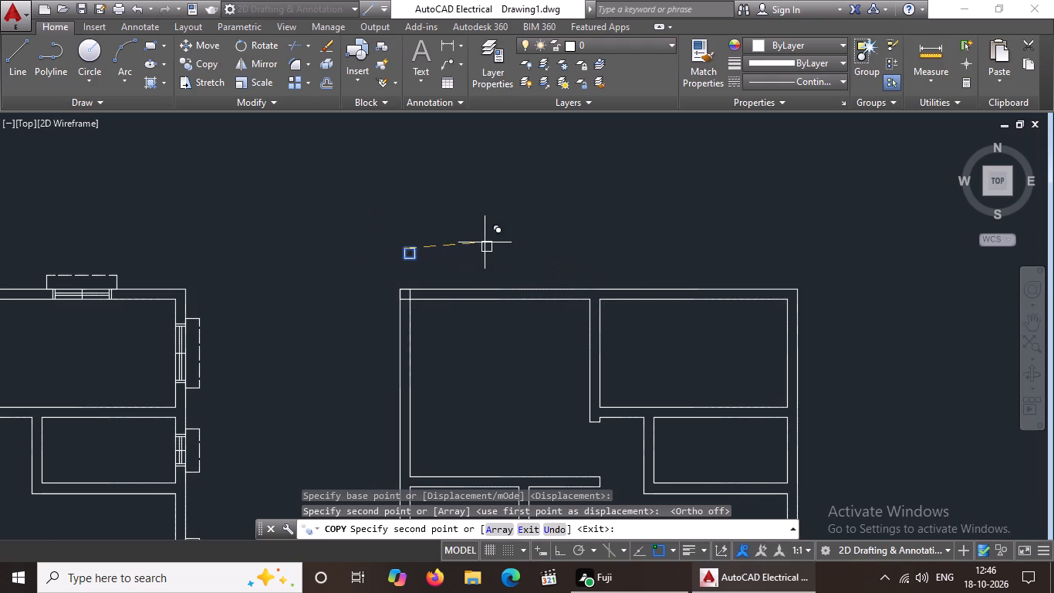
{"action": "key", "text": "Escape"}
Copy the 9" square by its lower-left corner into the junction of the top outer wall and the vertical interior wall.
{"action": "left_click", "coordinate": [387, 236]}
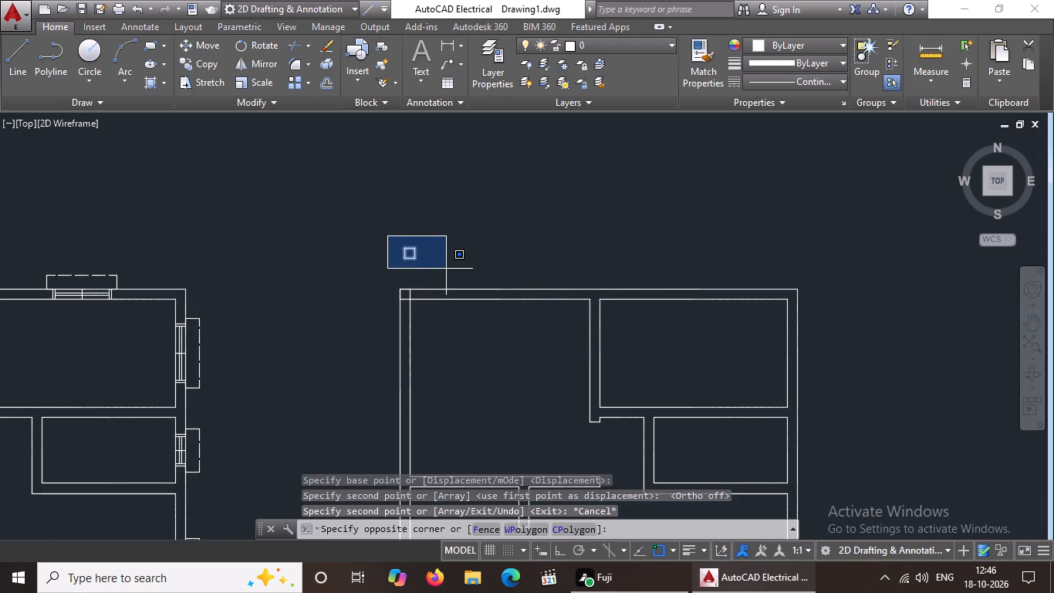
{"action": "left_click", "coordinate": [448, 269]}
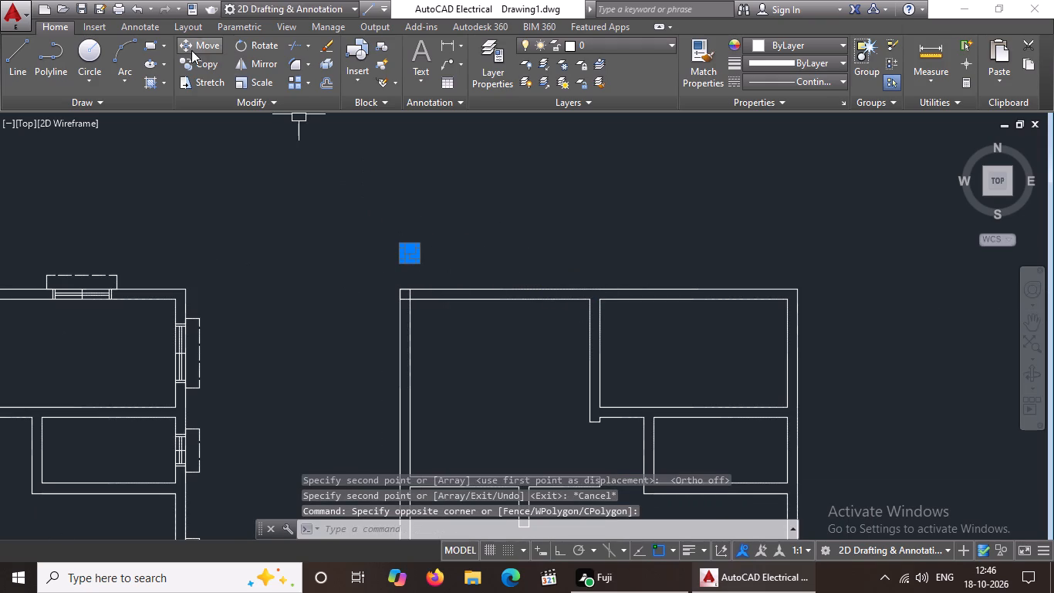
{"action": "left_click", "coordinate": [193, 63]}
{"action": "scroll", "coordinate": [405, 267], "scroll_direction": "up", "scroll_amount": 1}
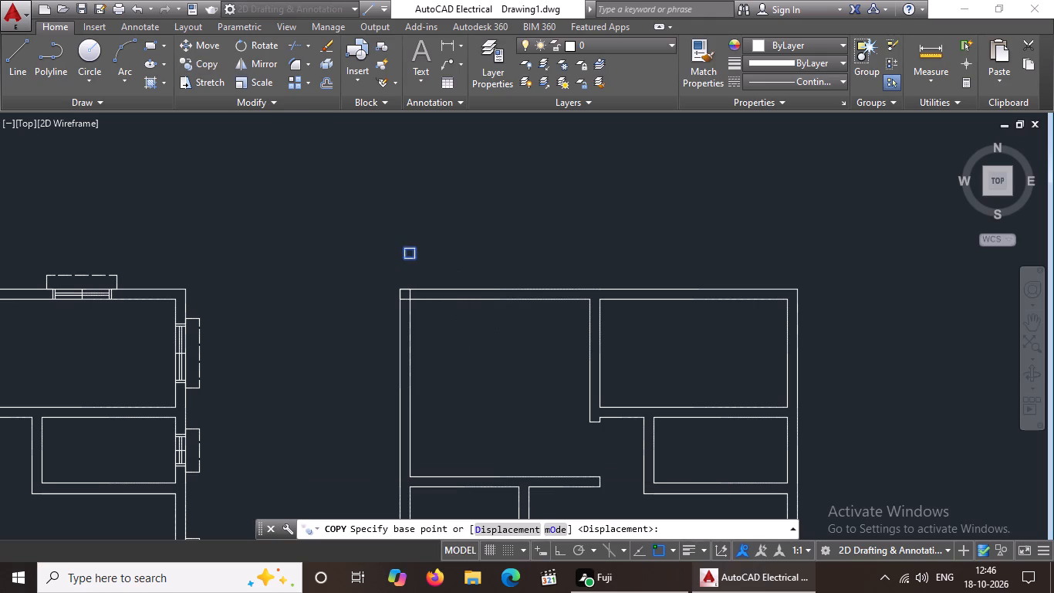
{"action": "left_click", "coordinate": [404, 253]}
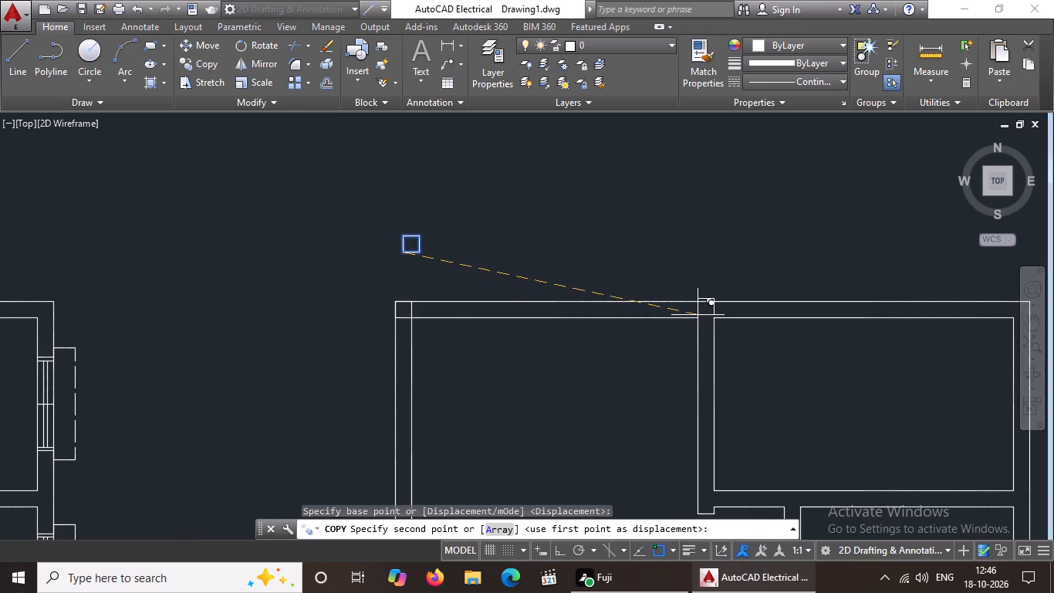
{"action": "left_click", "coordinate": [698, 319]}
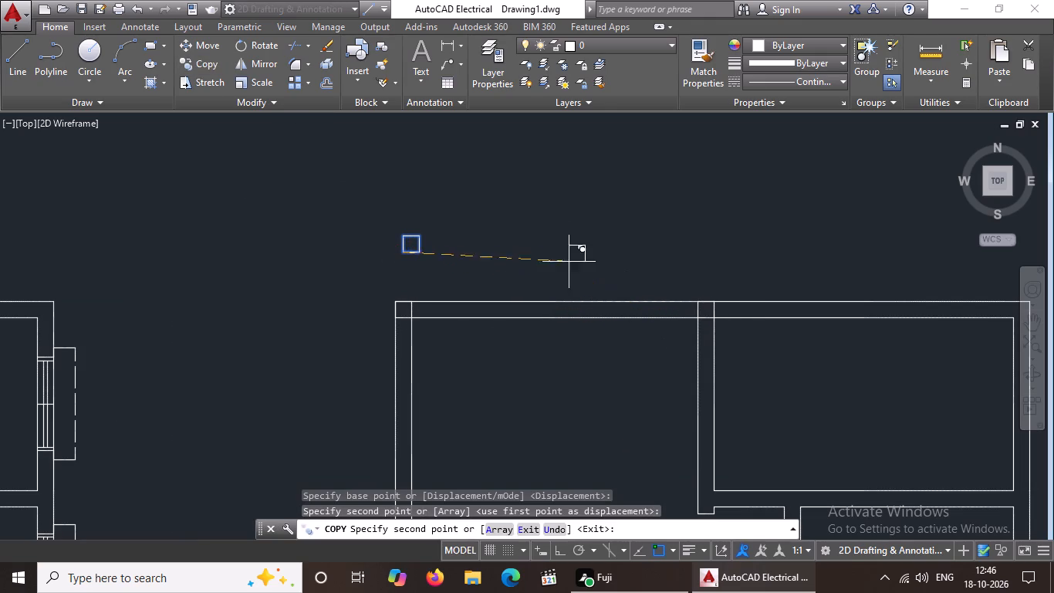
{"action": "key", "text": "Escape"}
Copy the 9" square by its upper-right corner onto the copied plan's upper-right outer wall corner.
{"action": "scroll", "coordinate": [581, 229], "scroll_direction": "down", "scroll_amount": 2}
{"action": "middle_click_drag", "start_coordinate": [698, 261], "coordinate": [638, 262]}
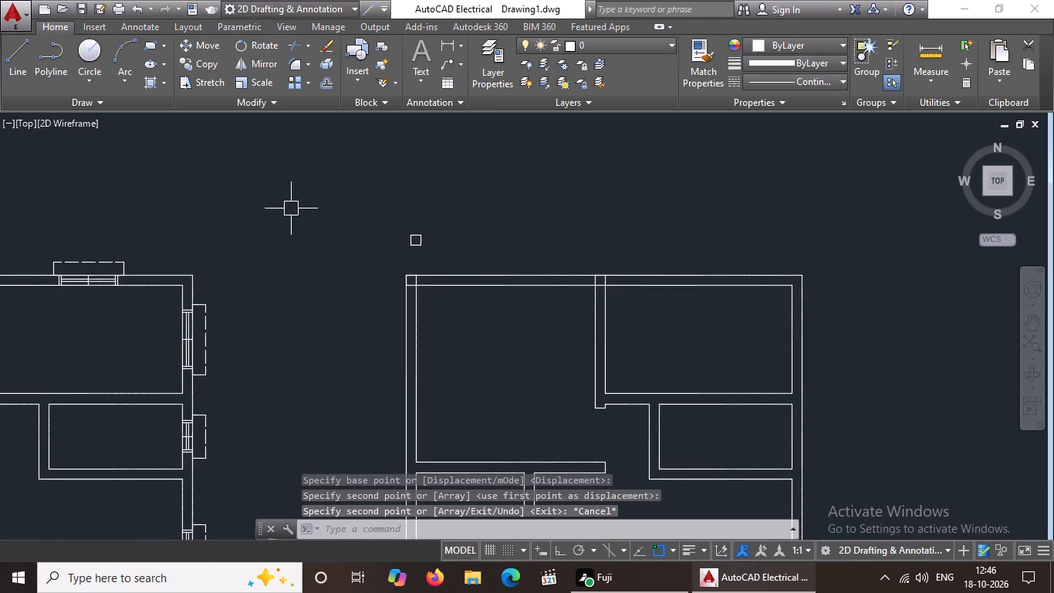
{"action": "left_click", "coordinate": [389, 208]}
{"action": "left_click", "coordinate": [444, 253]}
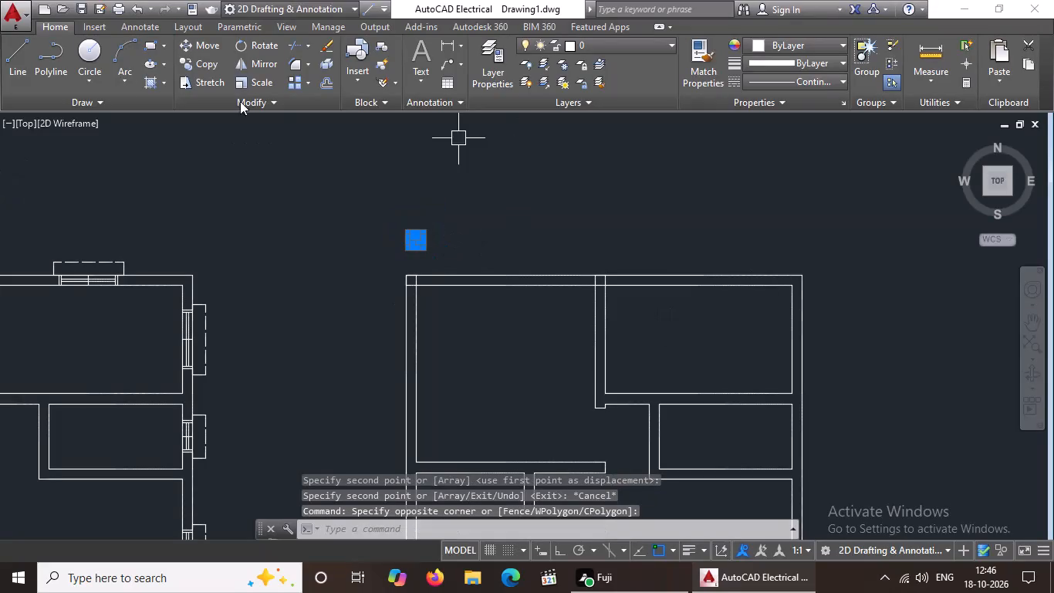
{"action": "left_click", "coordinate": [197, 63]}
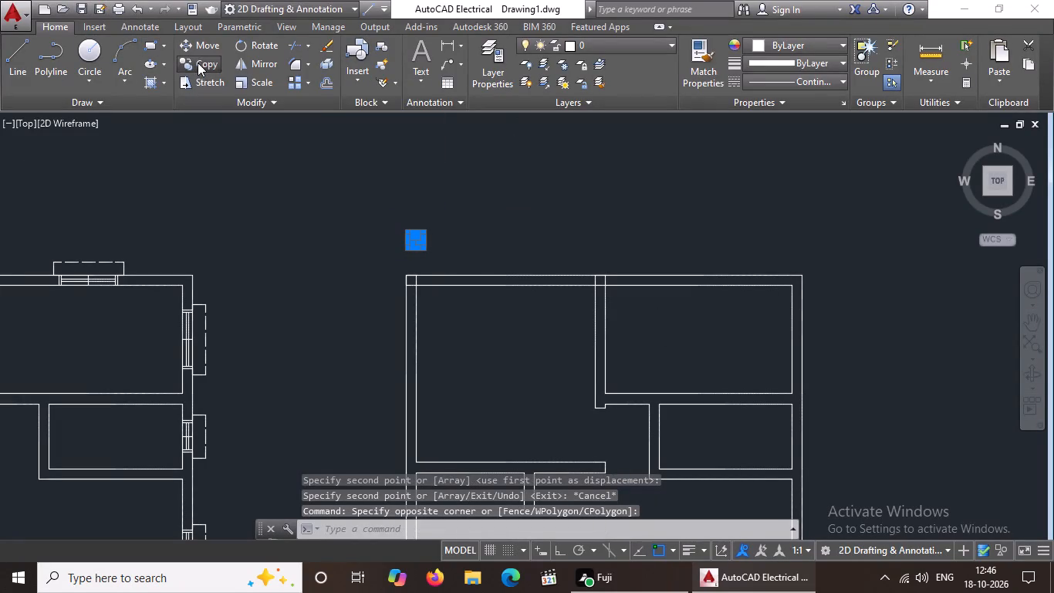
{"action": "left_click_drag", "start_coordinate": [427, 238], "coordinate": [441, 245]}
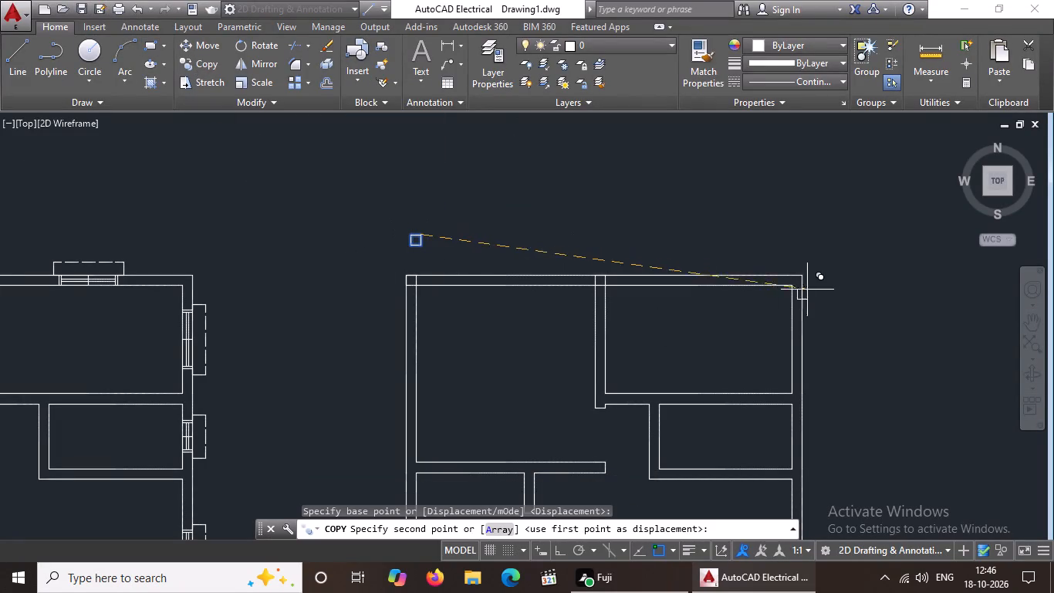
{"action": "scroll", "coordinate": [799, 280], "scroll_direction": "up", "scroll_amount": 2}
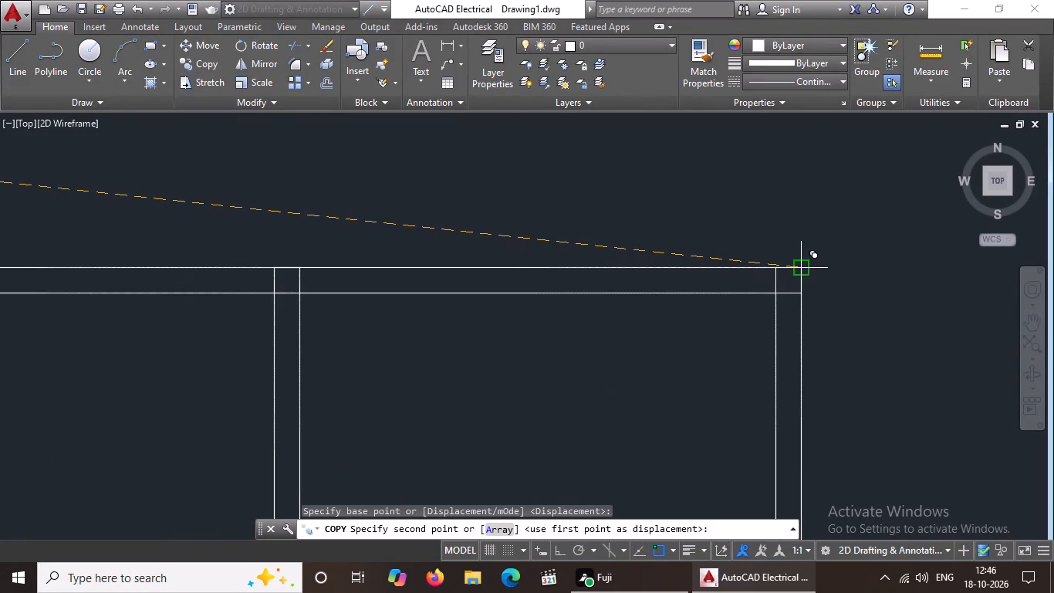
{"action": "left_click", "coordinate": [803, 266]}
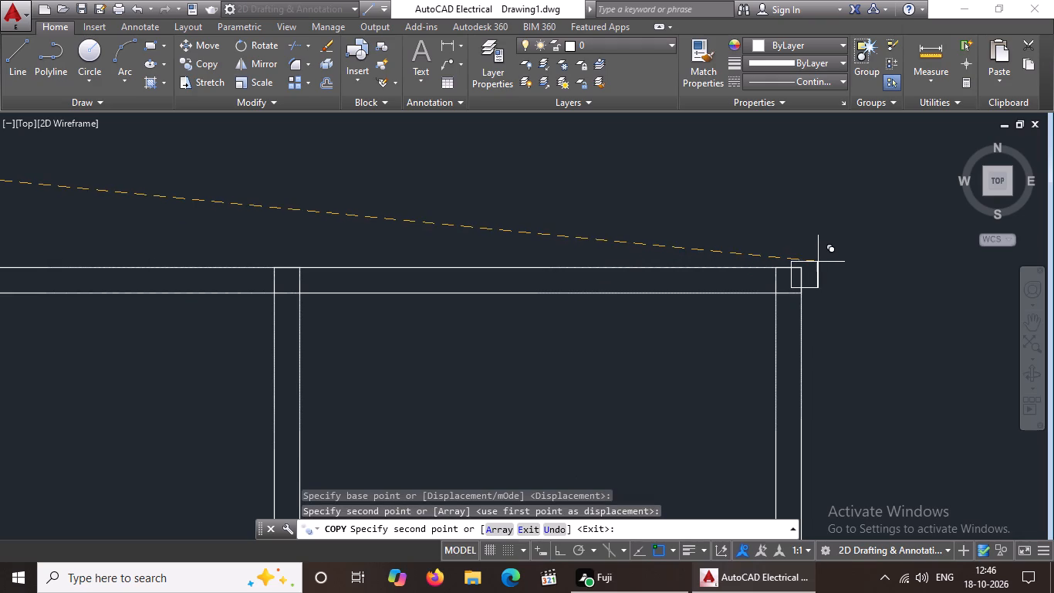
{"action": "scroll", "coordinate": [823, 257], "scroll_direction": "down", "scroll_amount": 5}
{"action": "key", "text": "Escape"}
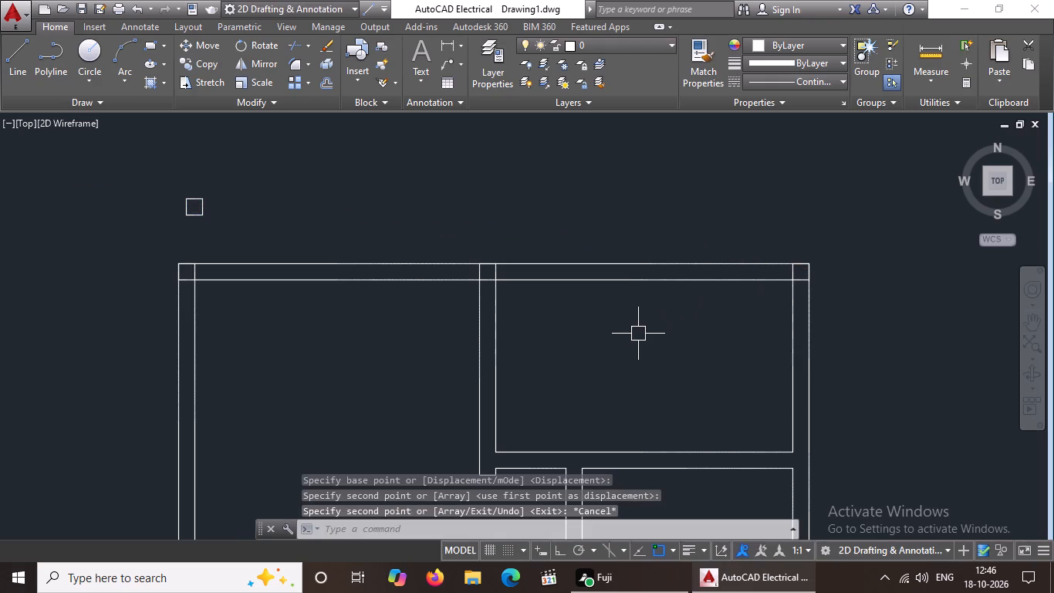
Copy the 9" square by its upper-right corner into the junction of the vertical interior wall and the upper-right room's bottom wall.
{"action": "middle_click_drag", "start_coordinate": [633, 335], "coordinate": [633, 266]}
{"action": "scroll", "coordinate": [633, 335], "scroll_direction": "up", "scroll_amount": 1}
{"action": "scroll", "coordinate": [500, 283], "scroll_direction": "down", "scroll_amount": 2}
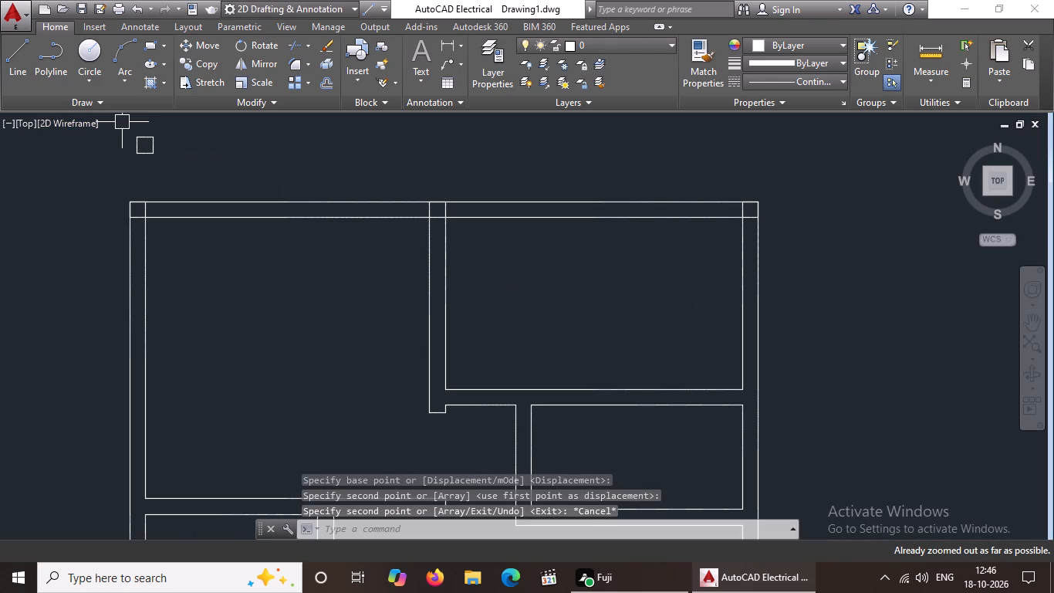
{"action": "left_click", "coordinate": [123, 127]}
{"action": "left_click", "coordinate": [175, 166]}
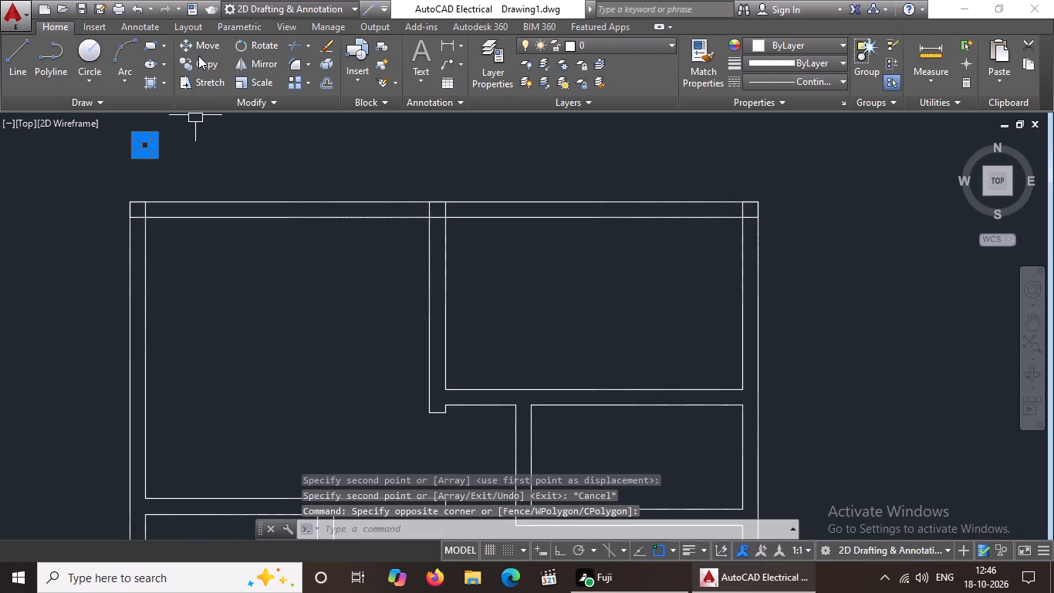
{"action": "left_click", "coordinate": [198, 62]}
{"action": "left_click_drag", "start_coordinate": [152, 134], "coordinate": [156, 142]}
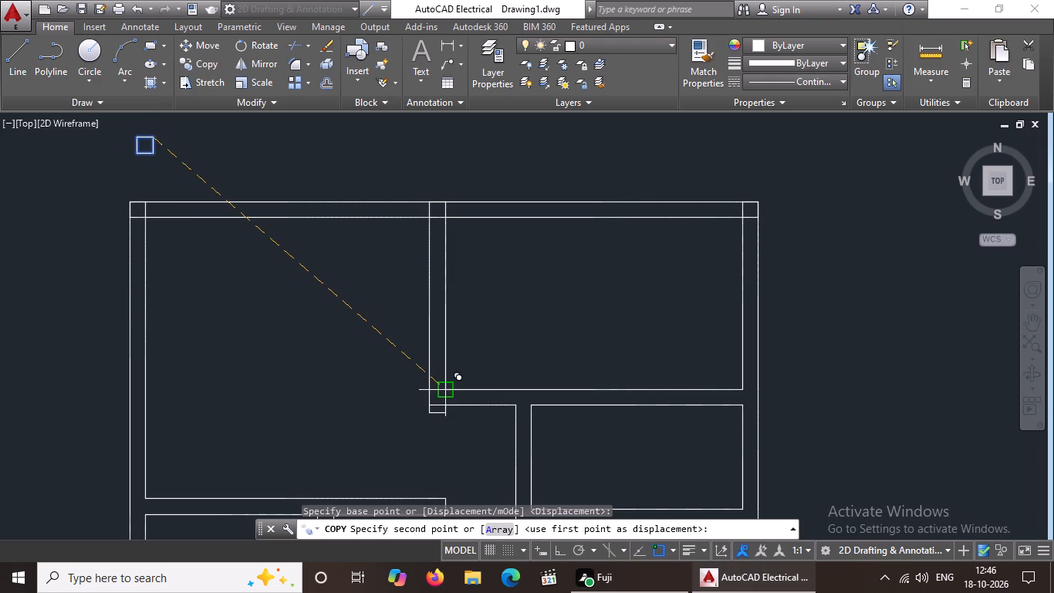
{"action": "left_click", "coordinate": [449, 388]}
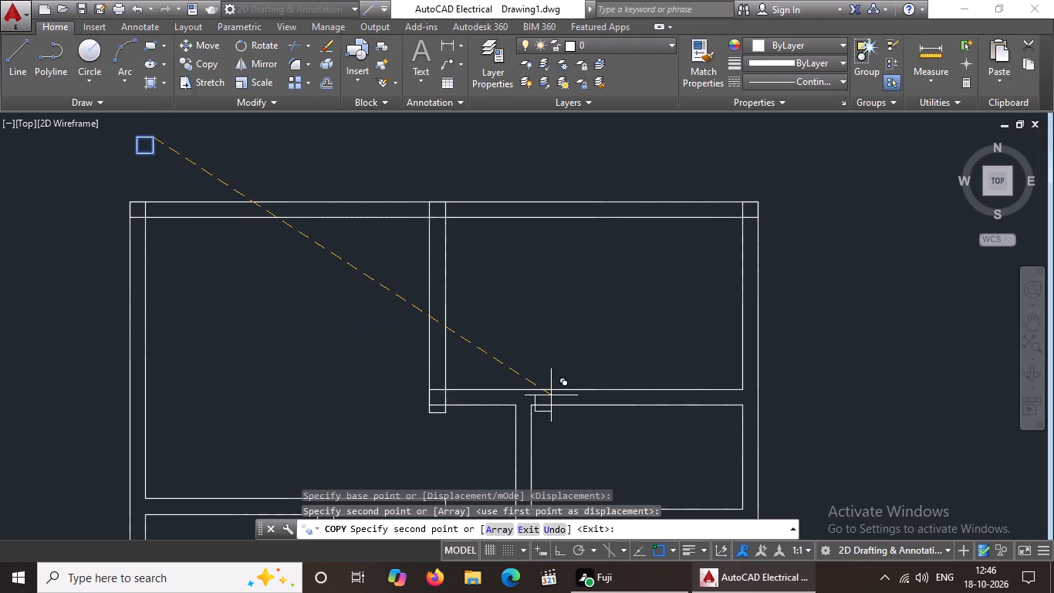
{"action": "key", "text": "Escape"}
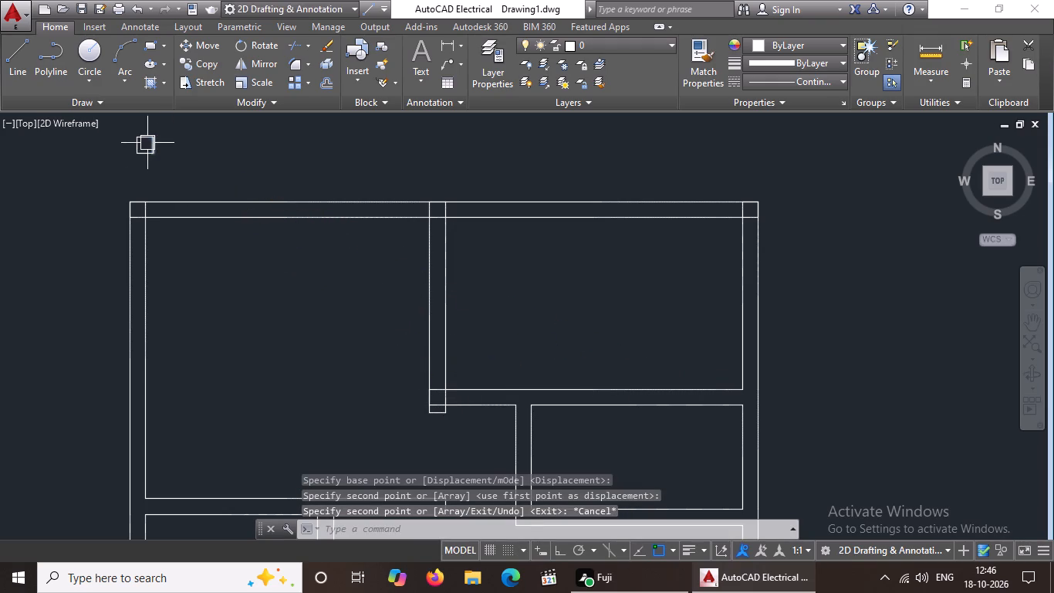
Copy the 9" square by its upper-left corner into the junction of the upper-right room's bottom wall and the right outer wall.
{"action": "middle_click_drag", "start_coordinate": [153, 162], "coordinate": [156, 178]}
{"action": "left_click_drag", "start_coordinate": [123, 141], "coordinate": [147, 158]}
{"action": "left_click", "coordinate": [174, 177]}
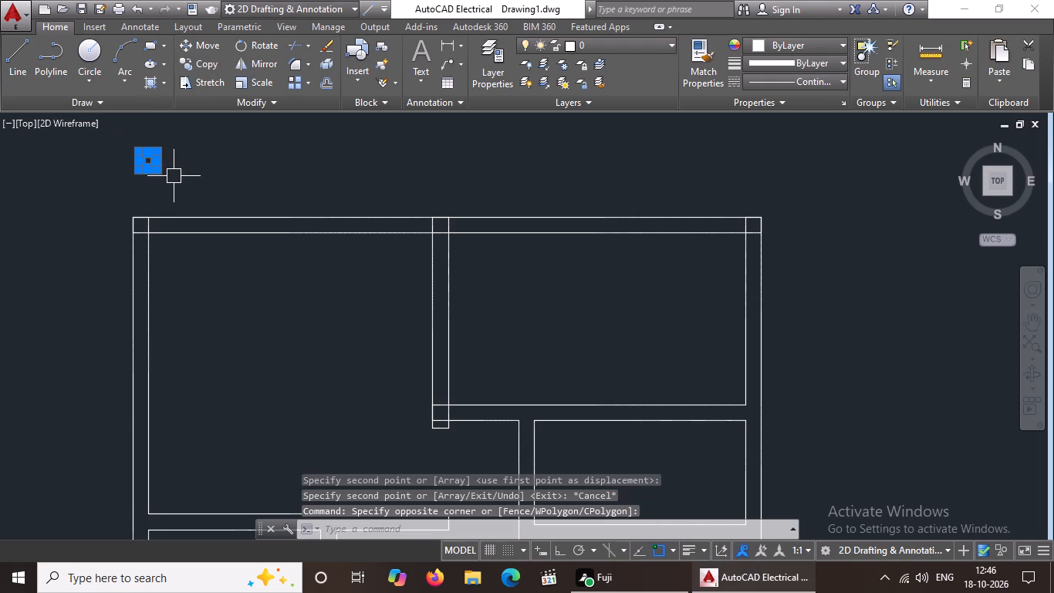
{"action": "left_click", "coordinate": [200, 64]}
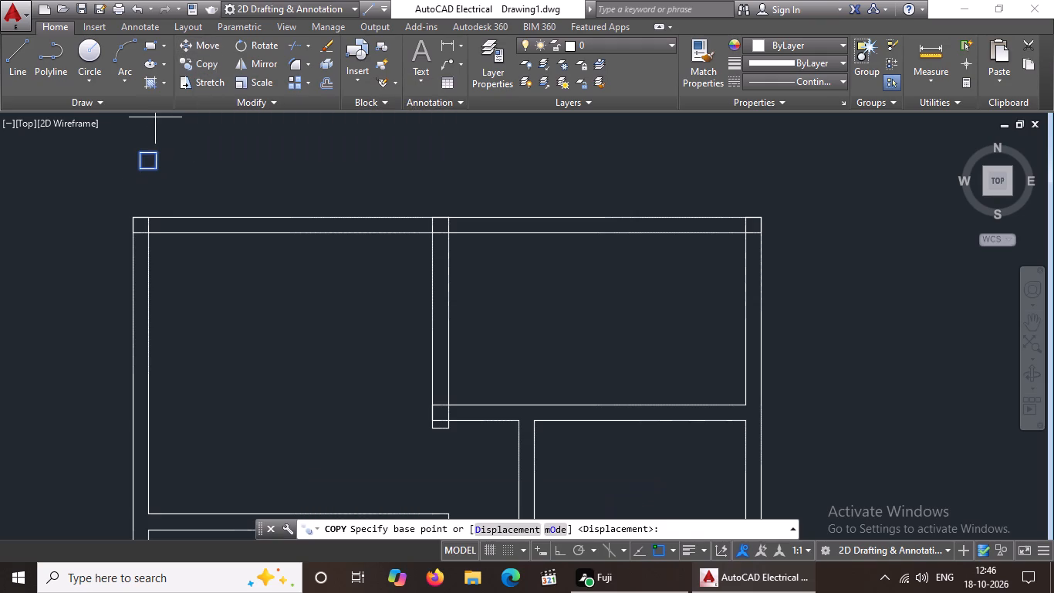
{"action": "left_click_drag", "start_coordinate": [139, 154], "coordinate": [157, 164]}
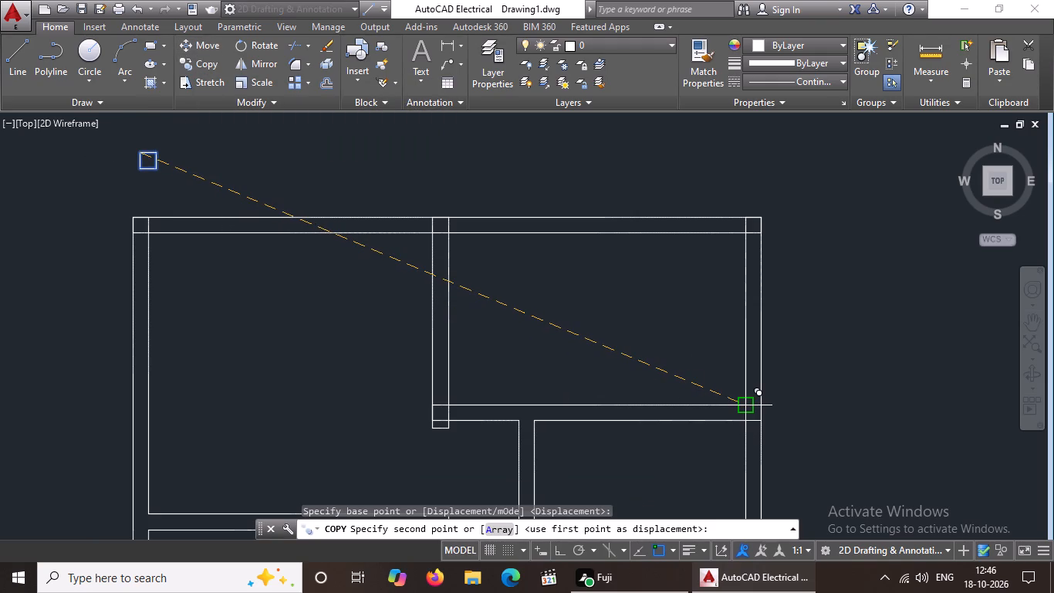
{"action": "left_click", "coordinate": [744, 405]}
{"action": "scroll", "coordinate": [789, 354], "scroll_direction": "down", "scroll_amount": 2}
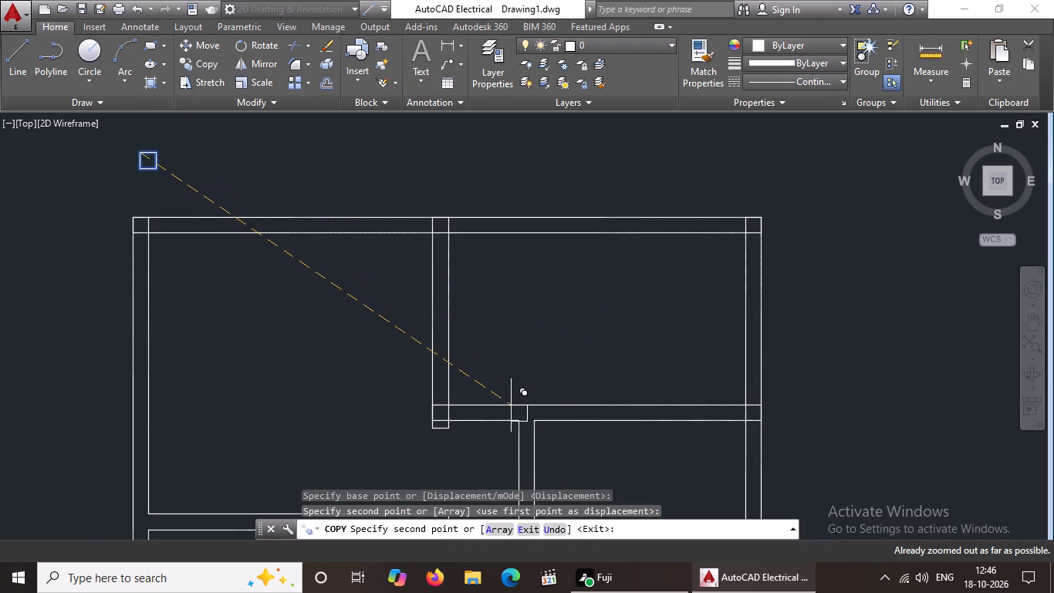
{"action": "key", "text": "Escape"}
Copy the 9" square by its lower-right corner into the upper-left wall junction of the small room below the upper-right room.
{"action": "left_click", "coordinate": [123, 139]}
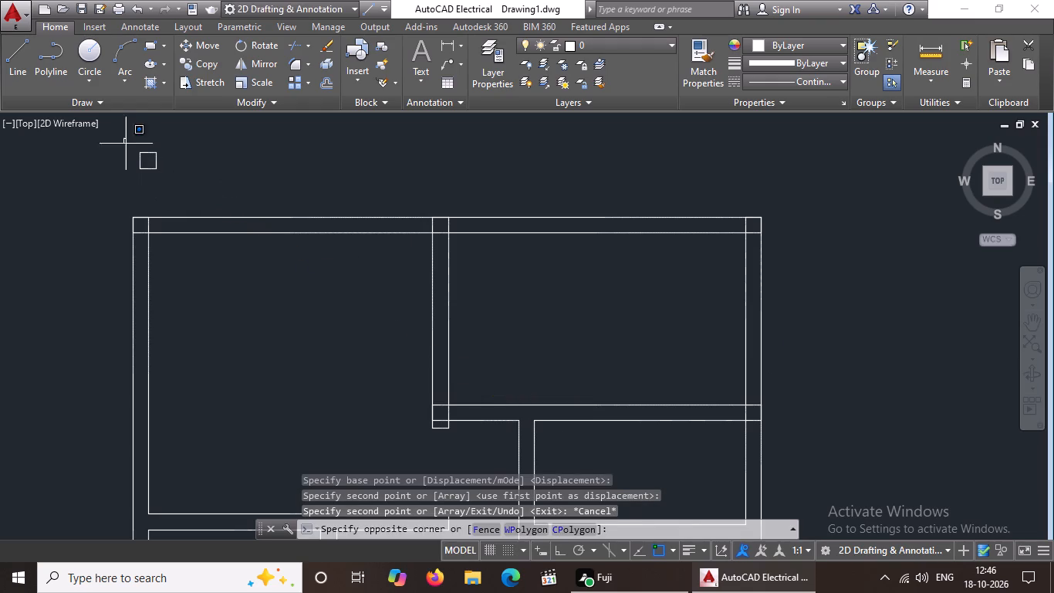
{"action": "left_click", "coordinate": [189, 186]}
{"action": "left_click", "coordinate": [204, 60]}
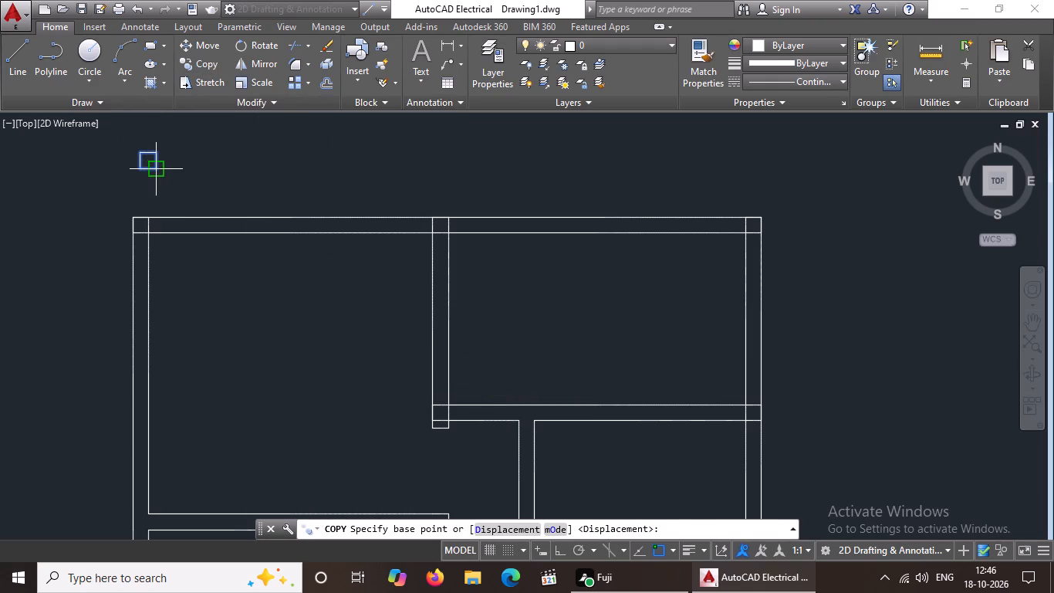
{"action": "left_click_drag", "start_coordinate": [160, 168], "coordinate": [175, 178]}
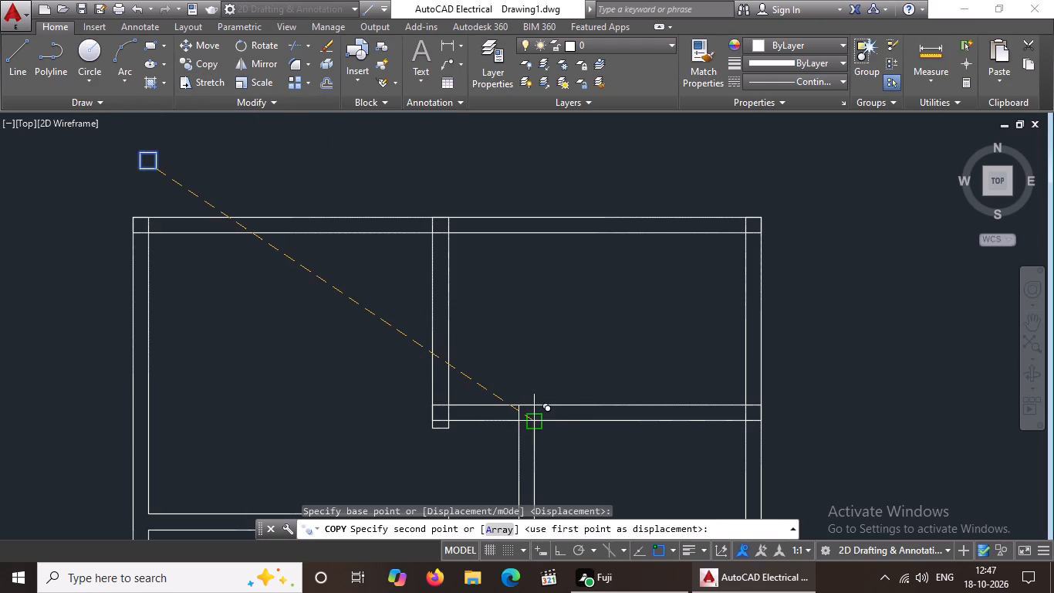
{"action": "left_click", "coordinate": [535, 415]}
{"action": "scroll", "coordinate": [574, 383], "scroll_direction": "down", "scroll_amount": 2}
{"action": "middle_click_drag", "start_coordinate": [574, 382], "coordinate": [535, 294]}
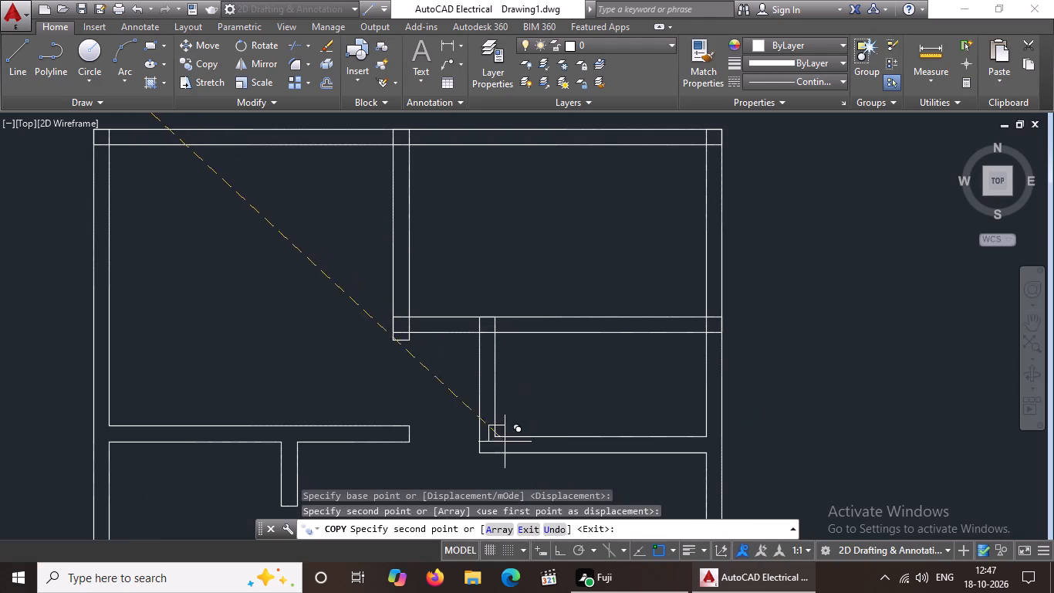
{"action": "middle_click_drag", "start_coordinate": [339, 262], "coordinate": [362, 368]}
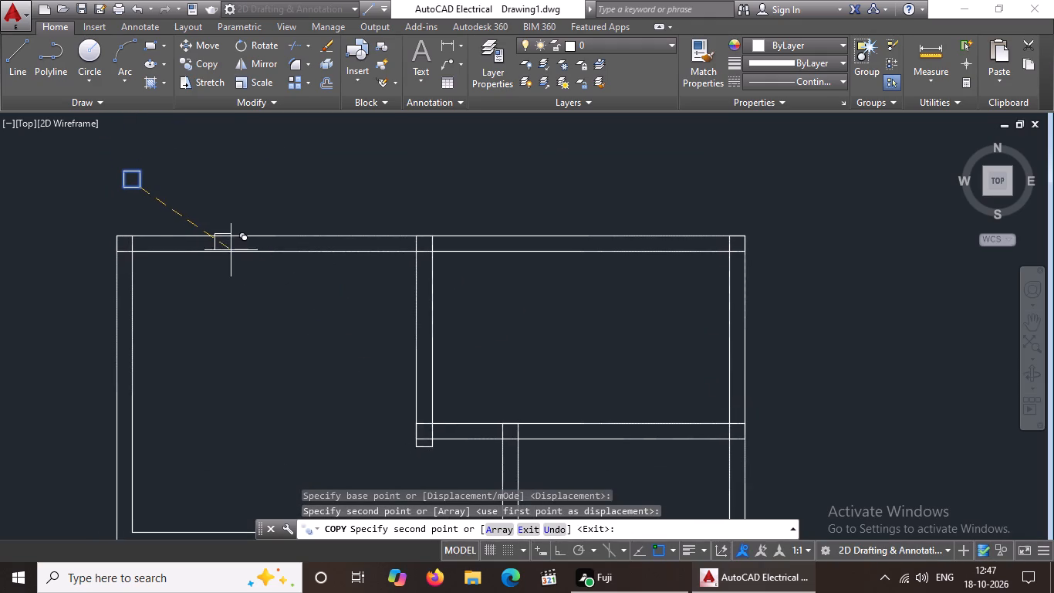
{"action": "key", "text": "Escape"}
Copy the 9" square by its lower-left corner onto both ends of the small room's bottom wall, including its junction with the right outer wall.
{"action": "left_click_drag", "start_coordinate": [105, 158], "coordinate": [123, 170]}
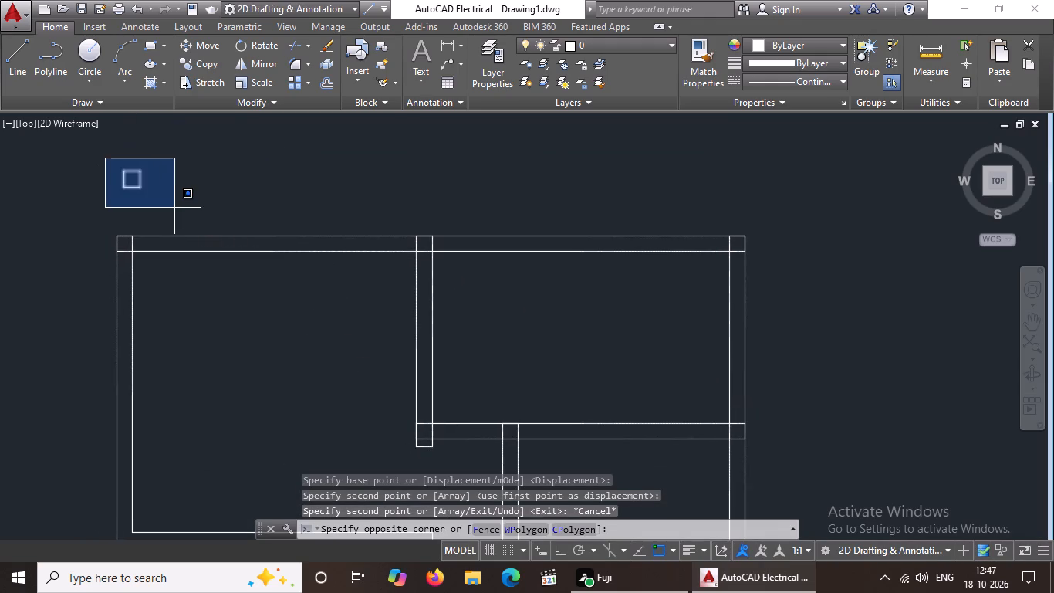
{"action": "left_click", "coordinate": [174, 207]}
{"action": "left_click", "coordinate": [196, 60]}
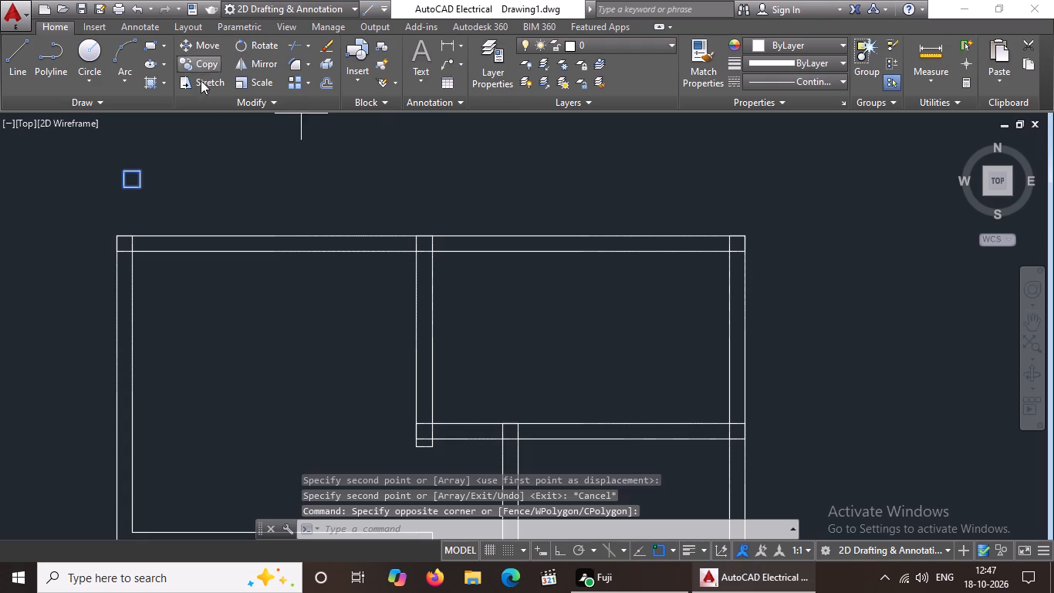
{"action": "scroll", "coordinate": [442, 274], "scroll_direction": "down", "scroll_amount": 2}
{"action": "middle_click_drag", "start_coordinate": [519, 348], "coordinate": [501, 245]}
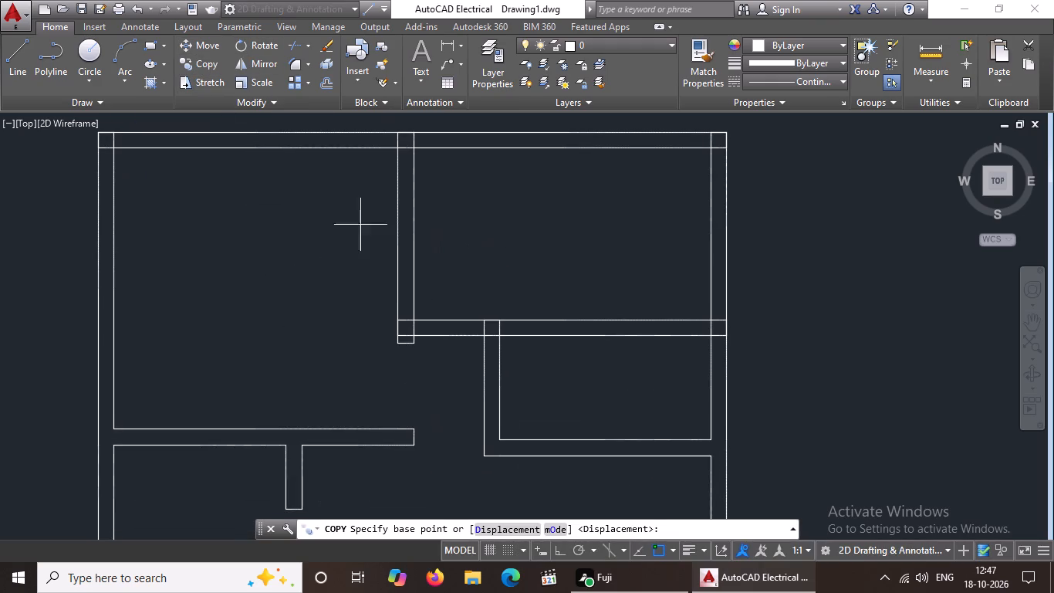
{"action": "middle_click_drag", "start_coordinate": [218, 266], "coordinate": [234, 349]}
{"action": "left_click", "coordinate": [121, 166]}
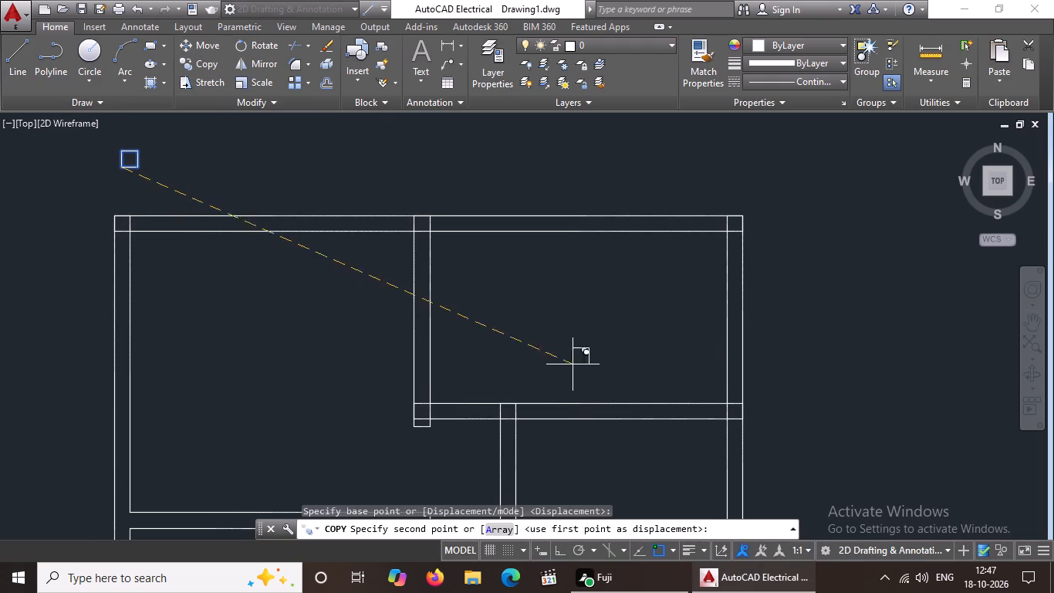
{"action": "scroll", "coordinate": [573, 353], "scroll_direction": "down", "scroll_amount": 3}
{"action": "middle_click_drag", "start_coordinate": [600, 427], "coordinate": [569, 222]}
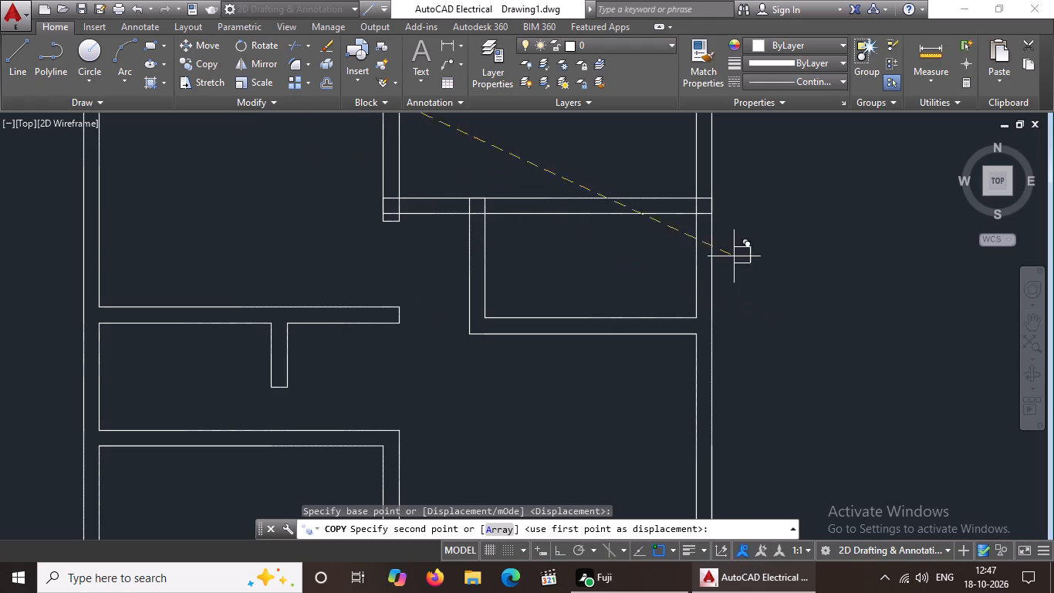
{"action": "left_click", "coordinate": [468, 327]}
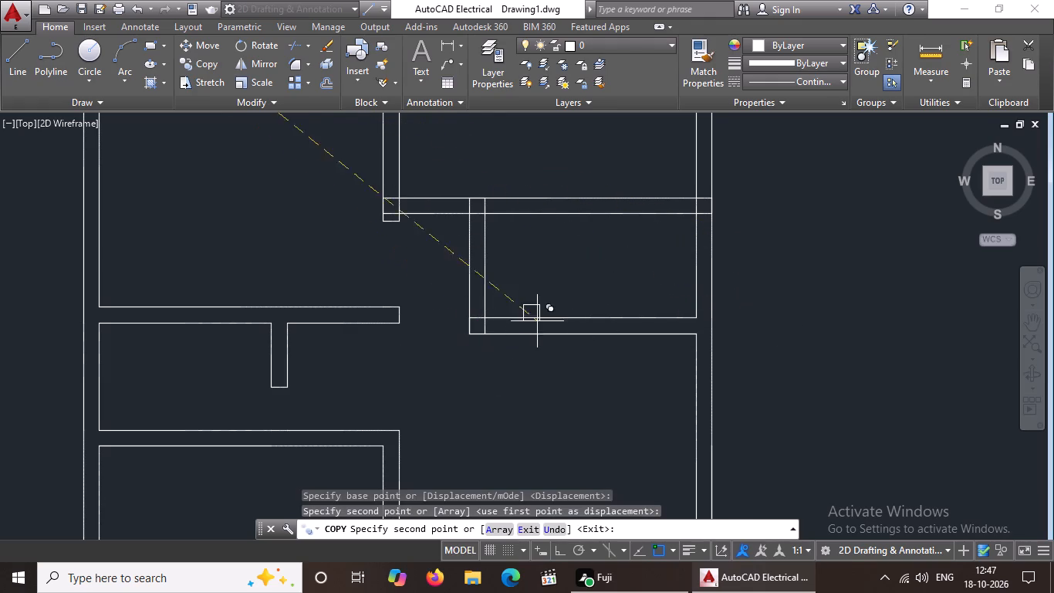
{"action": "left_click", "coordinate": [694, 337]}
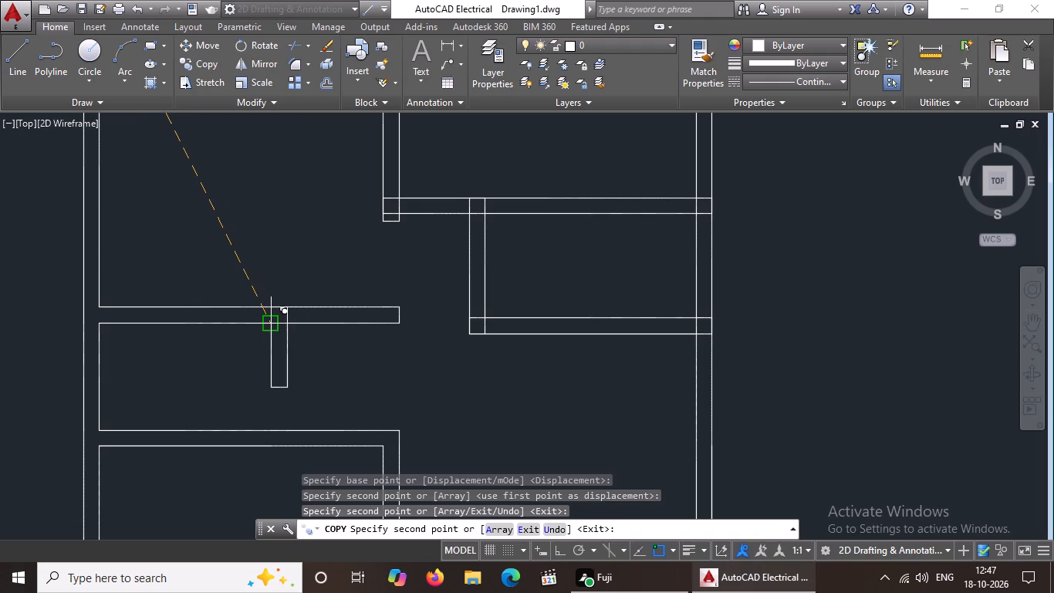
Place another copy of the 9" square at the junction of the upper-left room's bottom wall and the short stub wall below it.
{"action": "left_click", "coordinate": [269, 324]}
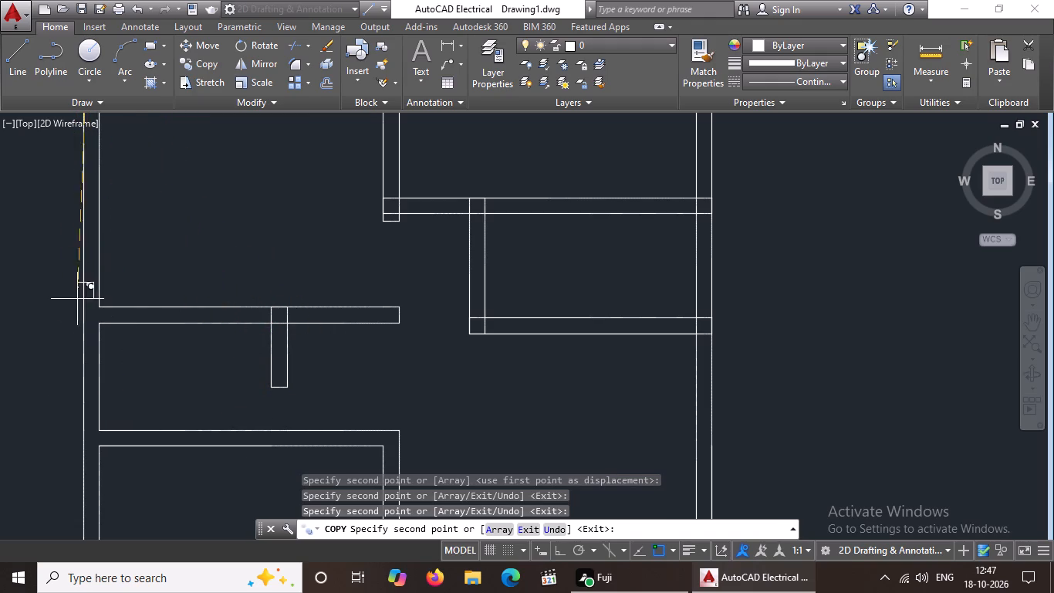
{"action": "scroll", "coordinate": [187, 299], "scroll_direction": "down", "scroll_amount": 3}
{"action": "middle_click_drag", "start_coordinate": [191, 302], "coordinate": [286, 505]}
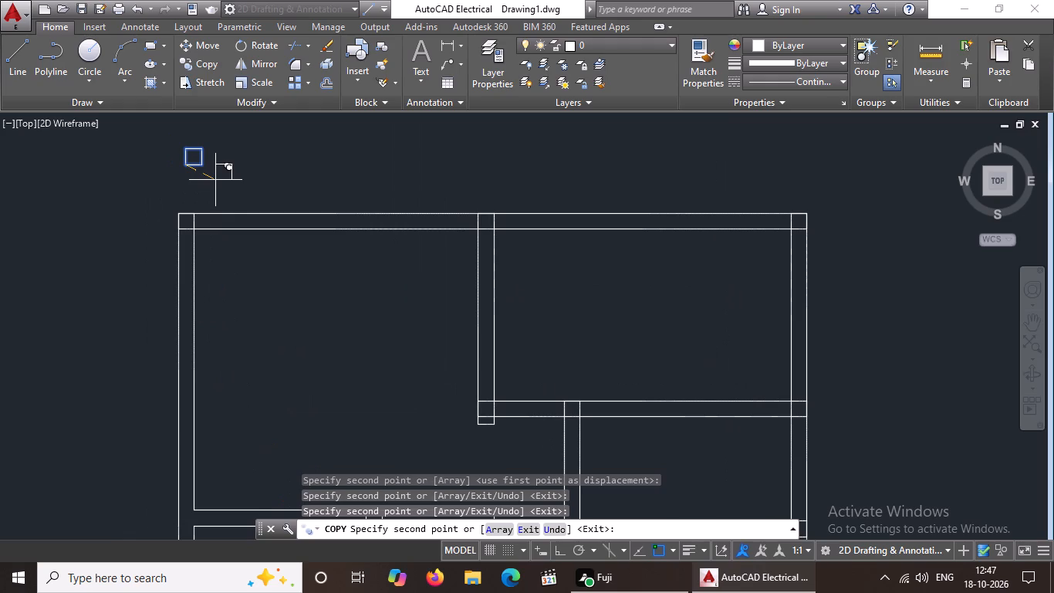
{"action": "key", "text": "Escape"}
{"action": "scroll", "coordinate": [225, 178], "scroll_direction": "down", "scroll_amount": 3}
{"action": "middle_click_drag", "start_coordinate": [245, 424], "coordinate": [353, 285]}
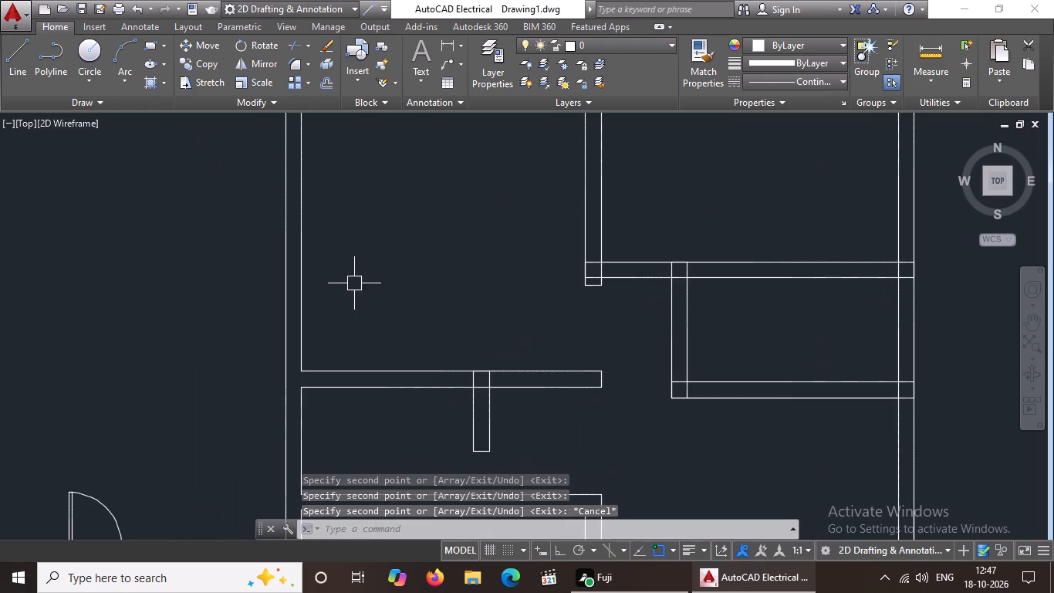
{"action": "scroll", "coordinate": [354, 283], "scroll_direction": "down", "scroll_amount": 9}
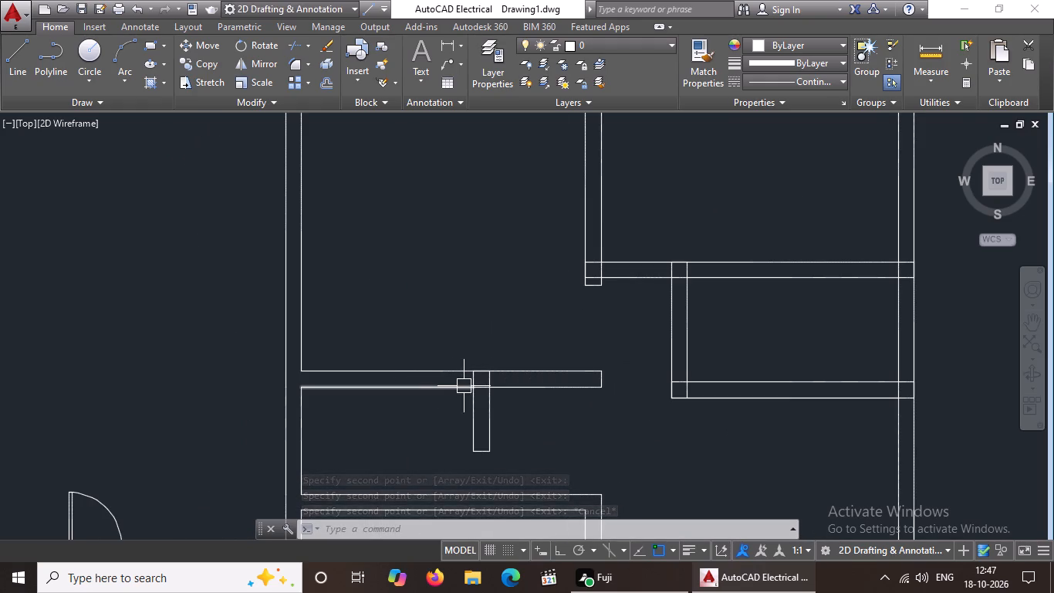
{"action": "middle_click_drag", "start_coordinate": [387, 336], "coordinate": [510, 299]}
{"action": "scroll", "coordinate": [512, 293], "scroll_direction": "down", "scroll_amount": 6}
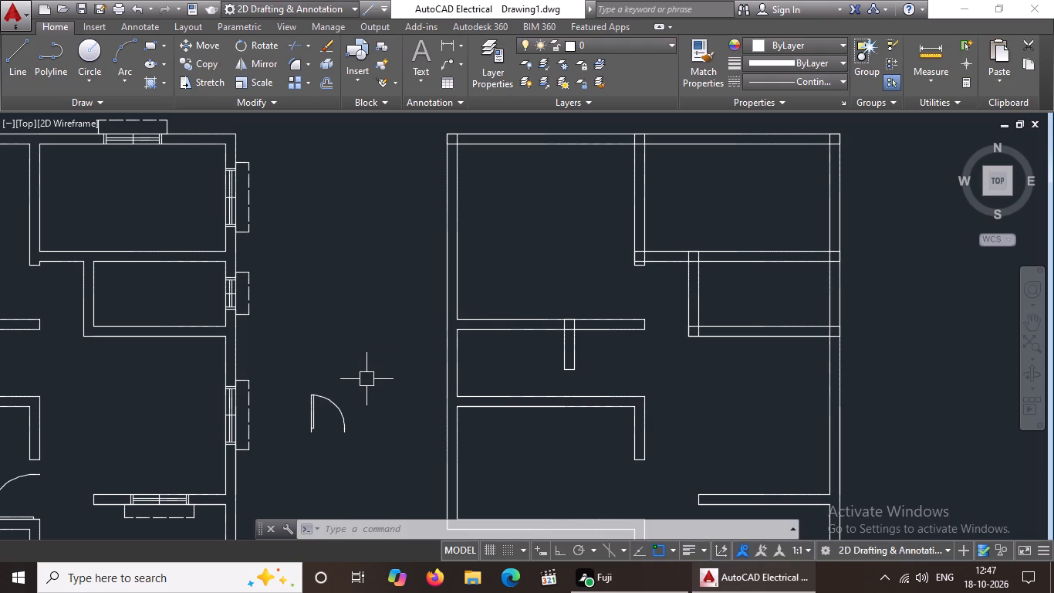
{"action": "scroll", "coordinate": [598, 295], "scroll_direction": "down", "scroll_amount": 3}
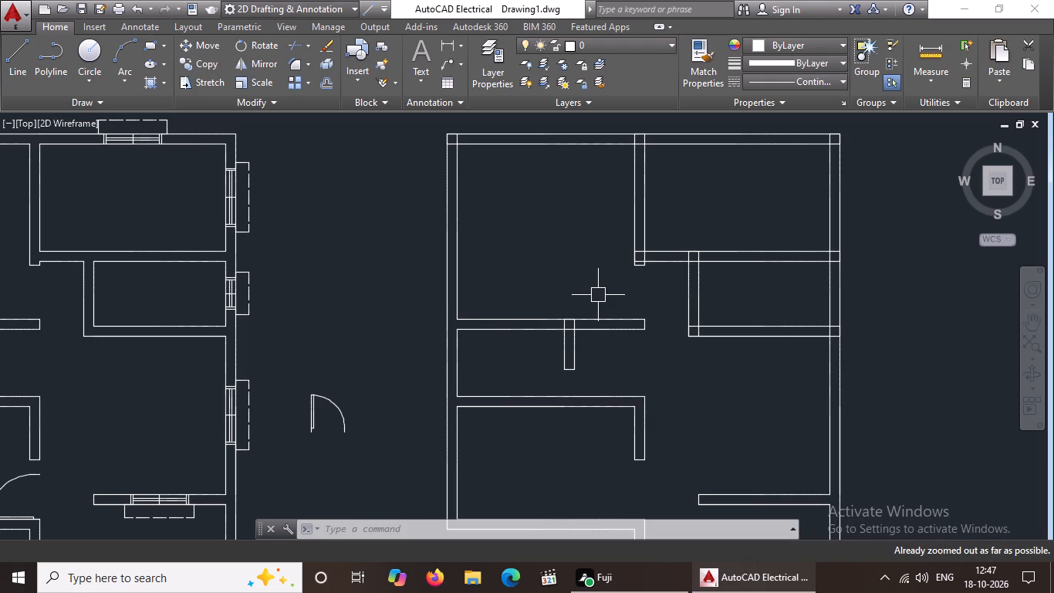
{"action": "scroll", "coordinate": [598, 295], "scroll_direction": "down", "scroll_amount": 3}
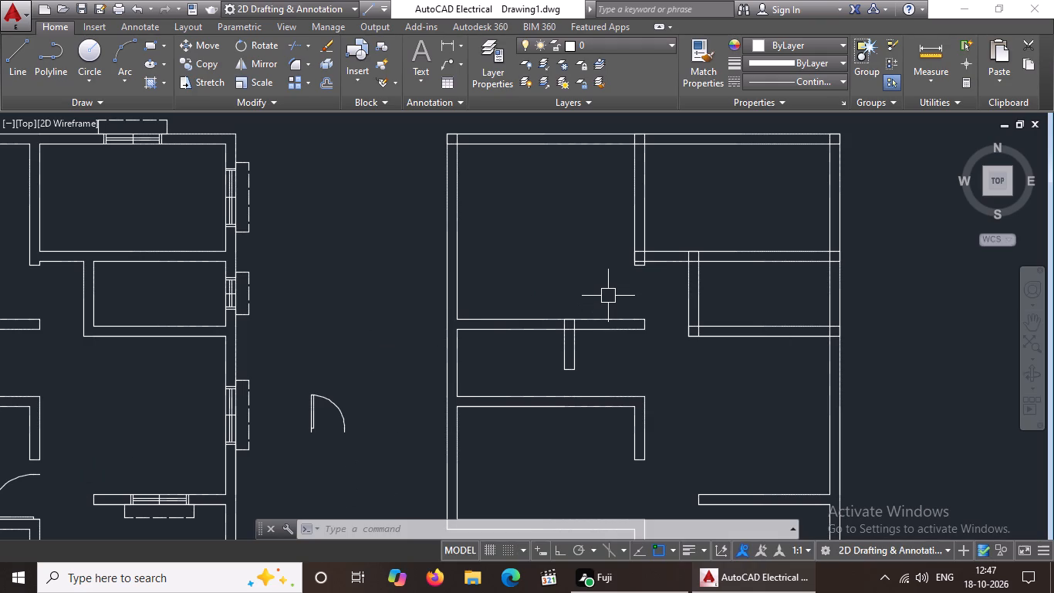
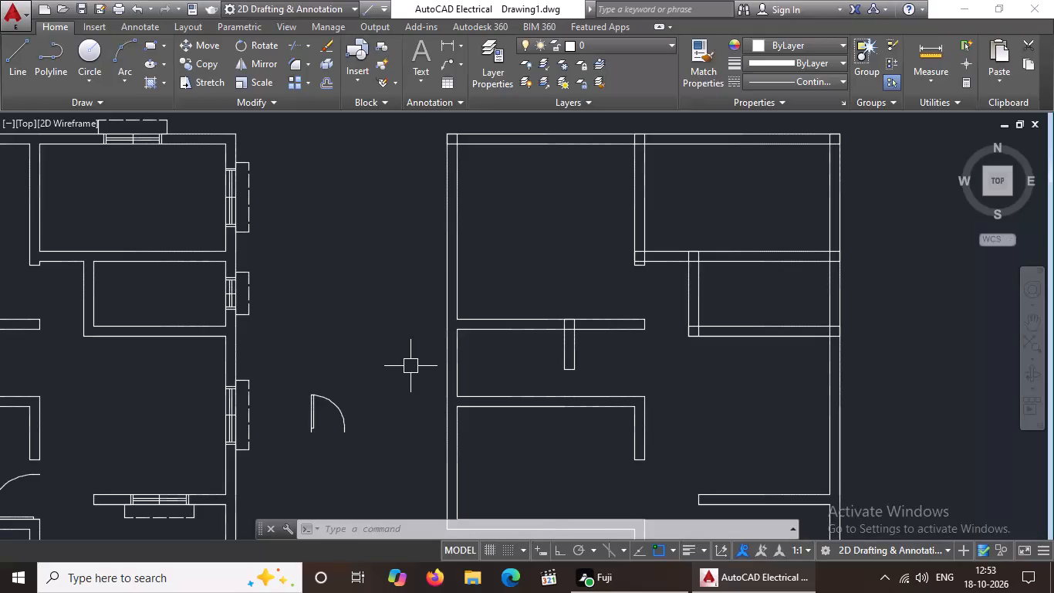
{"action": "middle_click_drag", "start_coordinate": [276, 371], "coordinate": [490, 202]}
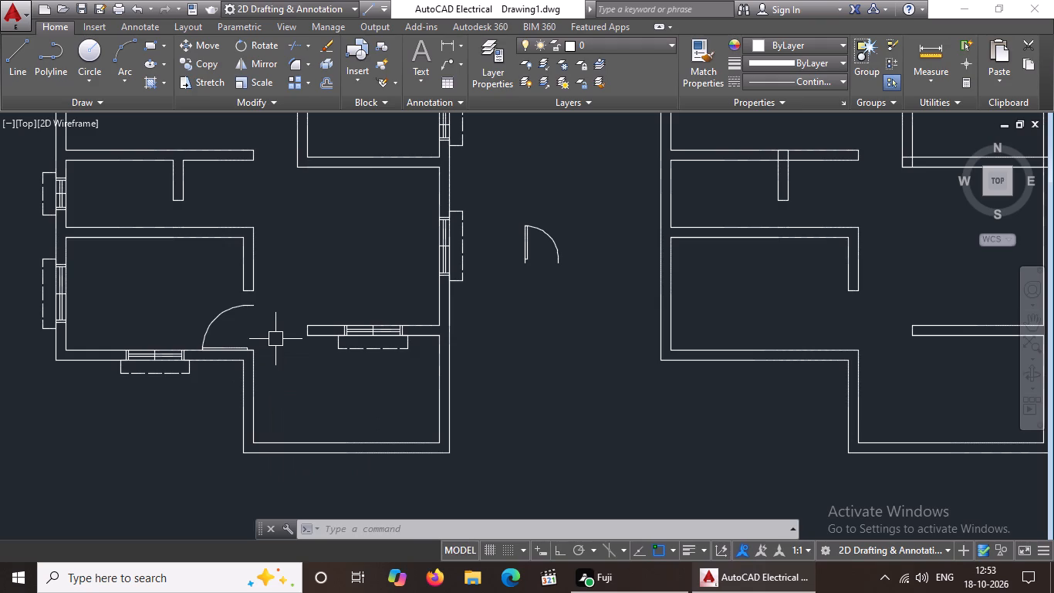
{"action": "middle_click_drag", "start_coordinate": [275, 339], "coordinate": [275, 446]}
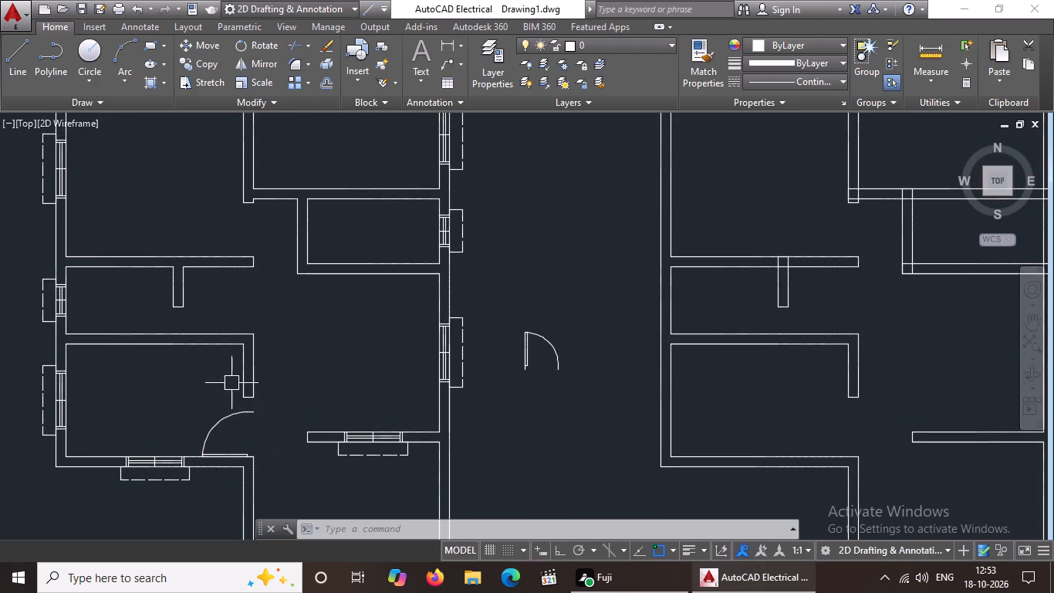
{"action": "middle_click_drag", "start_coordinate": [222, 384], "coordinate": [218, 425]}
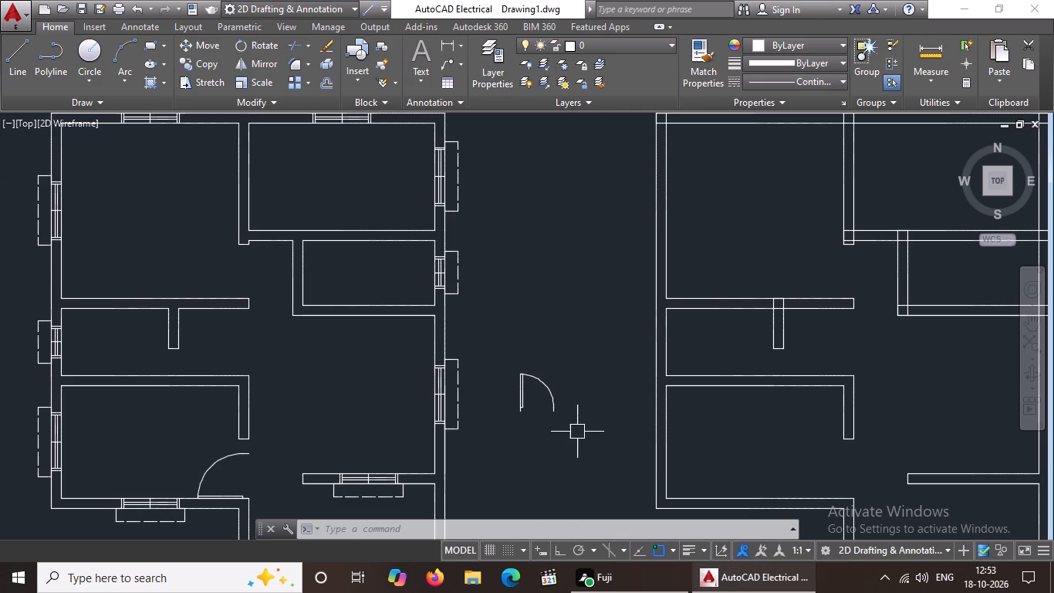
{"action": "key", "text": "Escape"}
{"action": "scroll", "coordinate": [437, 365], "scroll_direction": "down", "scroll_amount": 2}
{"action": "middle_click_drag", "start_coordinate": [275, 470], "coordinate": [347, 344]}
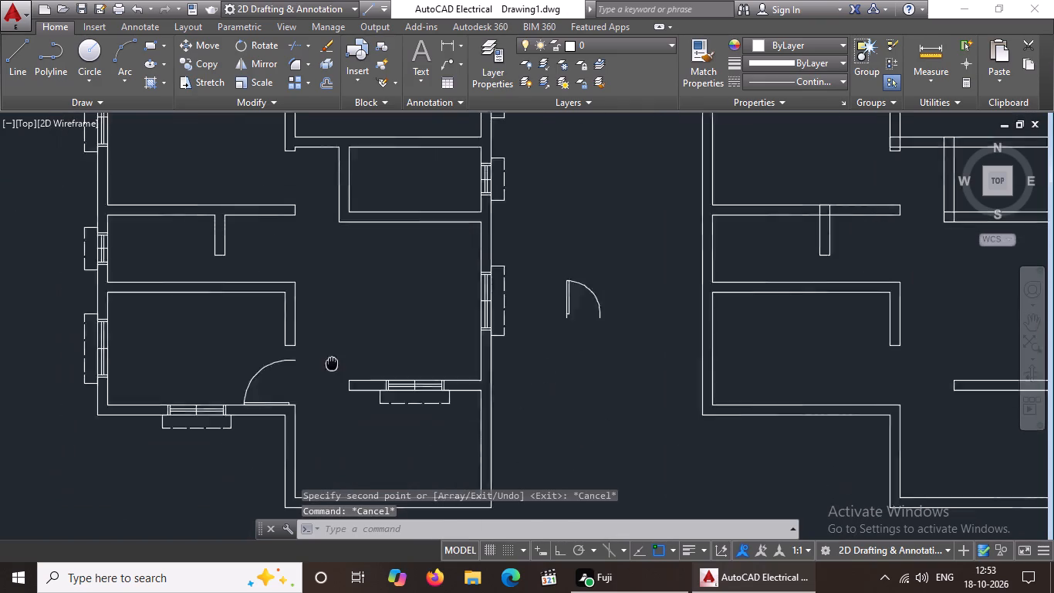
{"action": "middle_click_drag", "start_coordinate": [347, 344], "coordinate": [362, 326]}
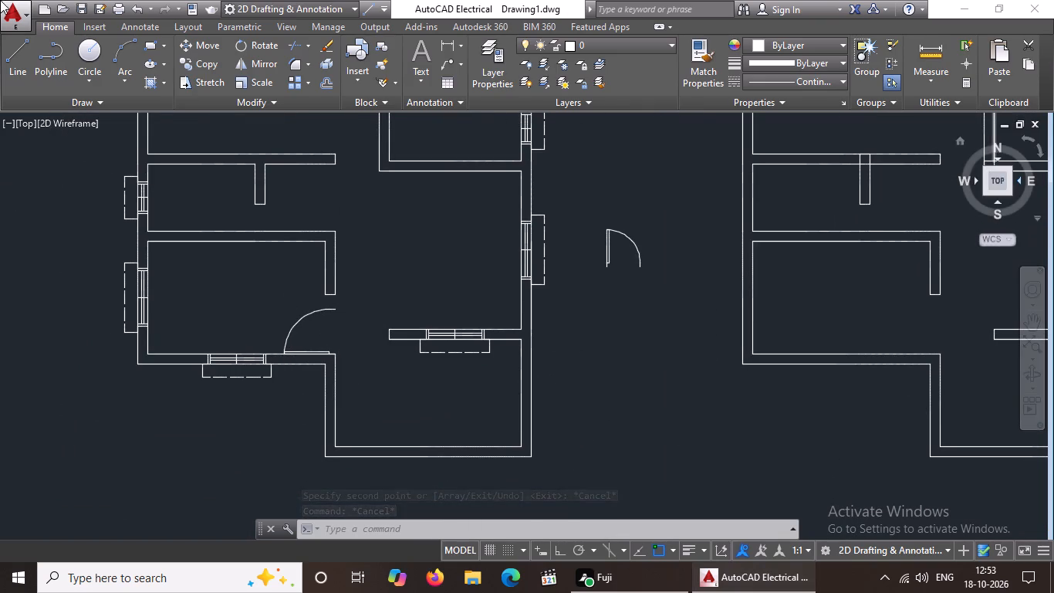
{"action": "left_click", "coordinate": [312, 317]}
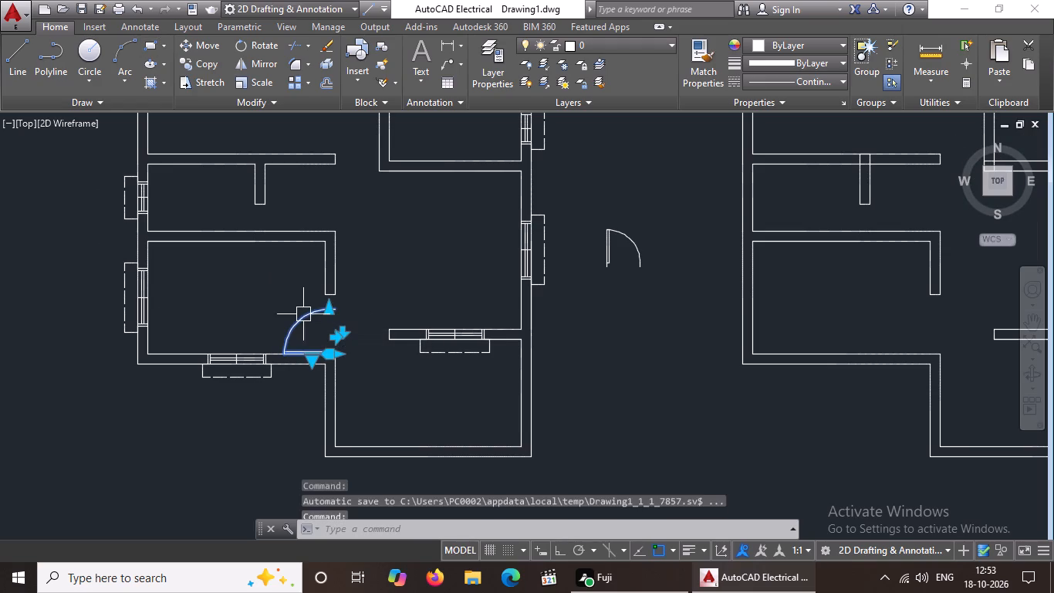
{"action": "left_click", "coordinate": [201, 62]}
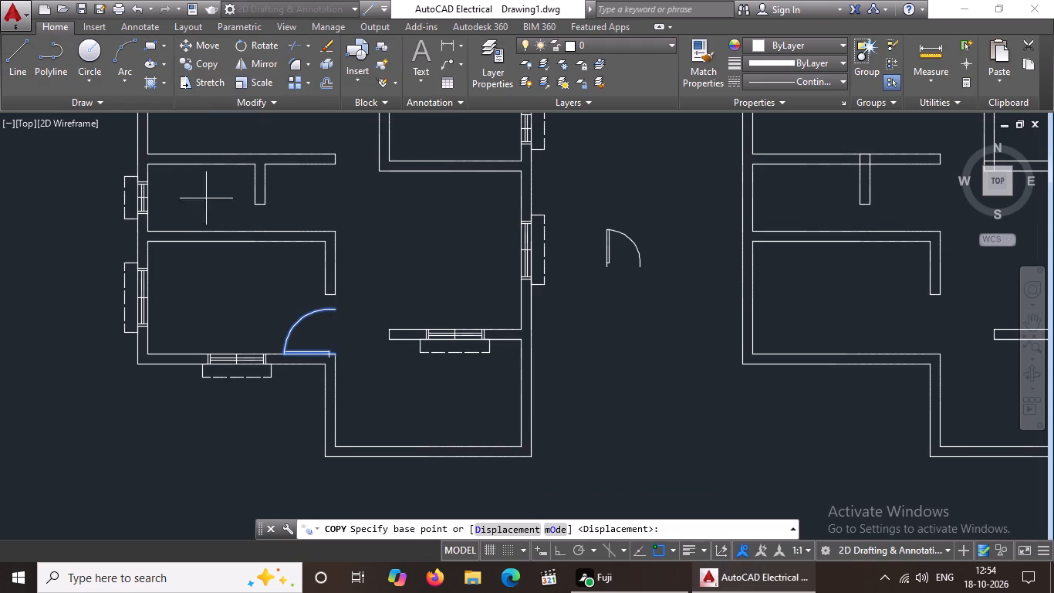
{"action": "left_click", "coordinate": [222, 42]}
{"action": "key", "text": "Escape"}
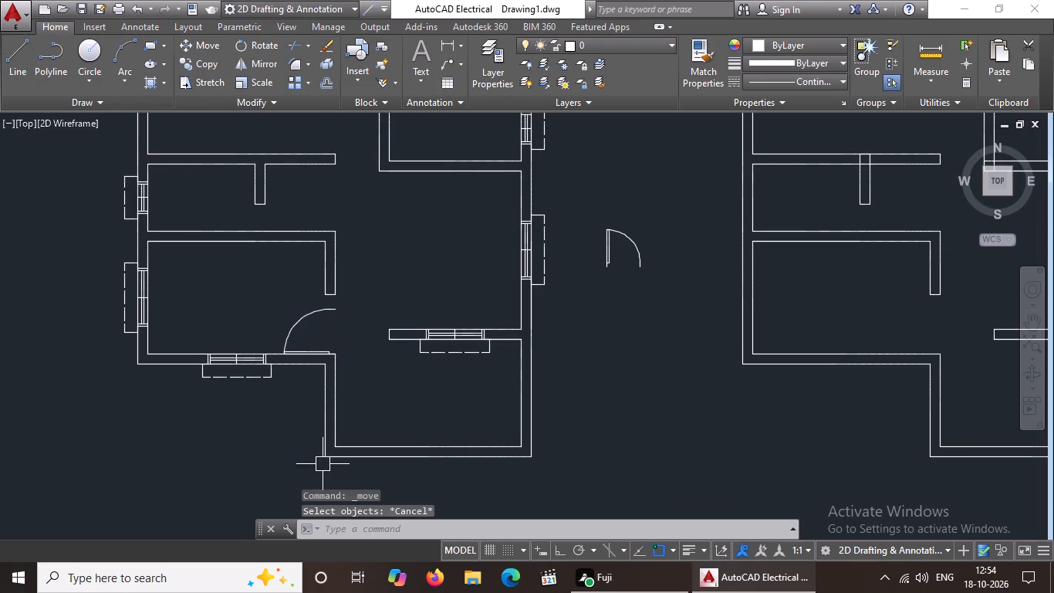
Move the door in the left plan's lower-left room from its arc endpoint to the room's upper-right inside wall corner.
{"action": "left_click", "coordinate": [274, 307]}
{"action": "left_click", "coordinate": [358, 361]}
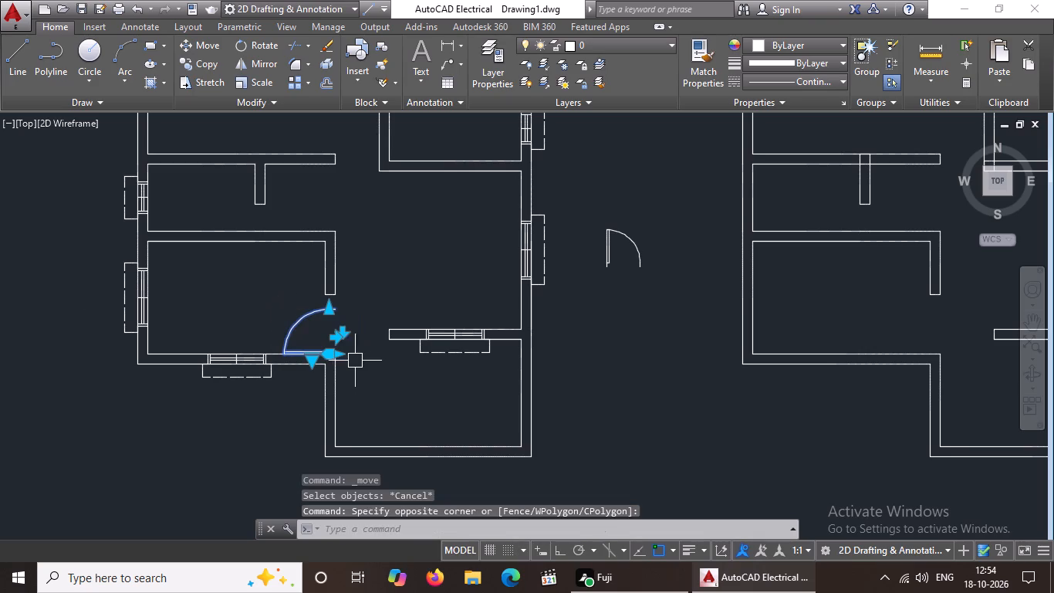
{"action": "left_click", "coordinate": [211, 44]}
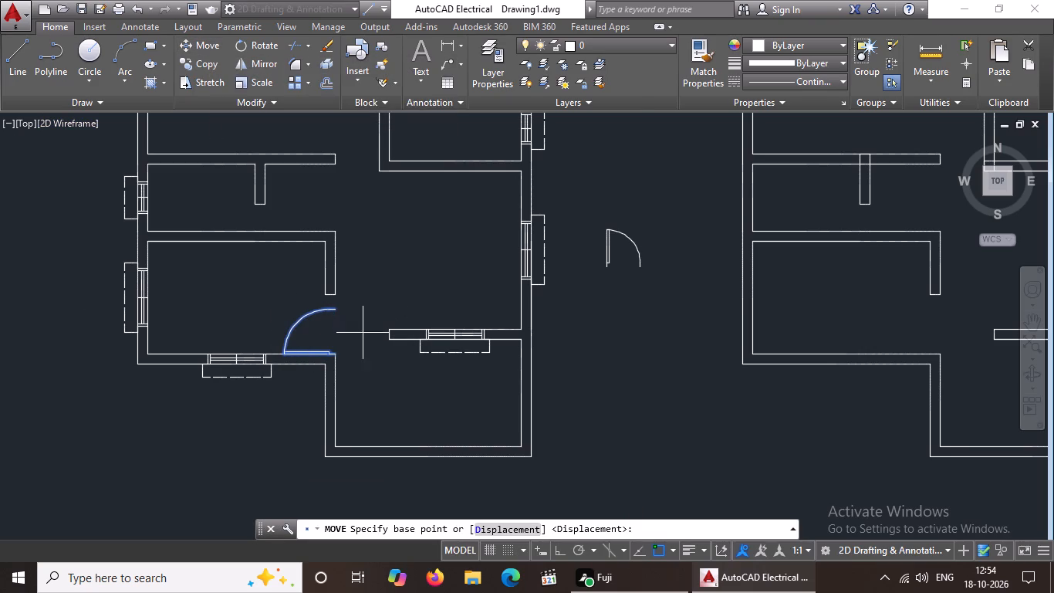
{"action": "left_click", "coordinate": [334, 310]}
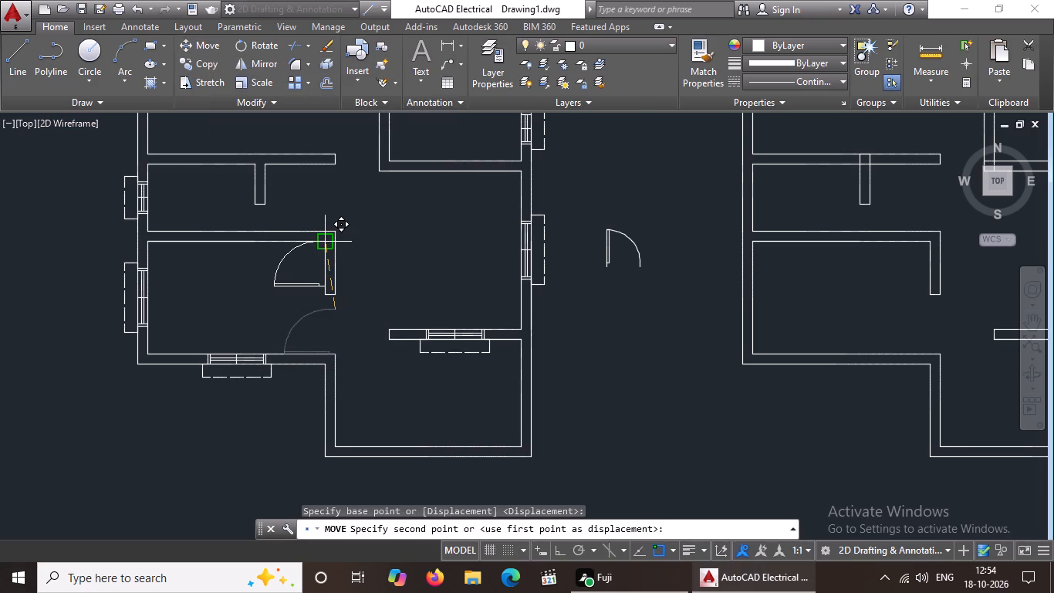
{"action": "left_click", "coordinate": [330, 241]}
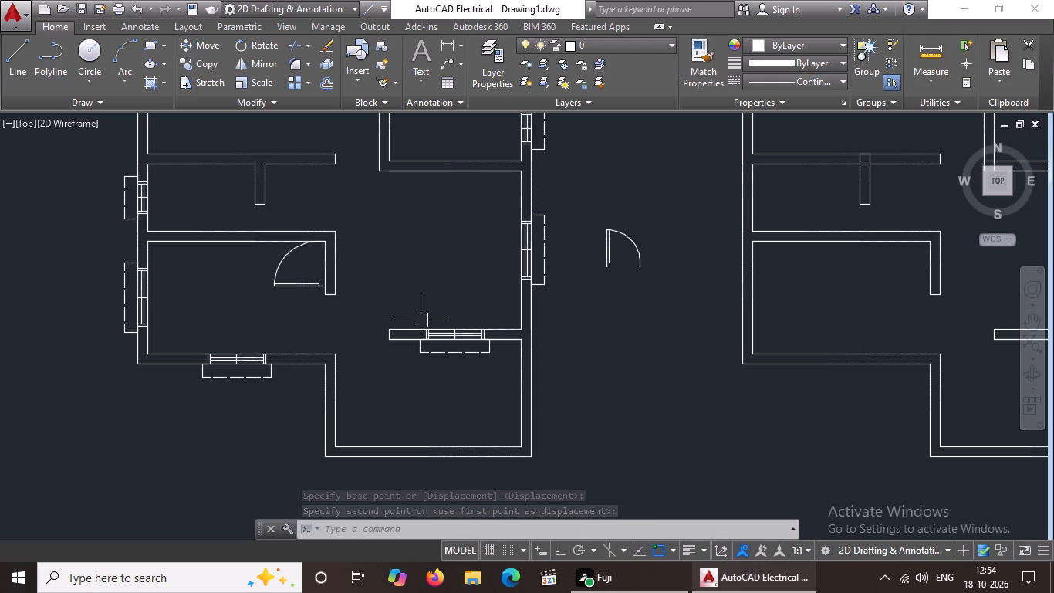
Extend both lines of the bottom room's left wall upward, past the lower-left room's bottom wall and into the door opening.
{"action": "middle_click_drag", "start_coordinate": [367, 415], "coordinate": [367, 387]}
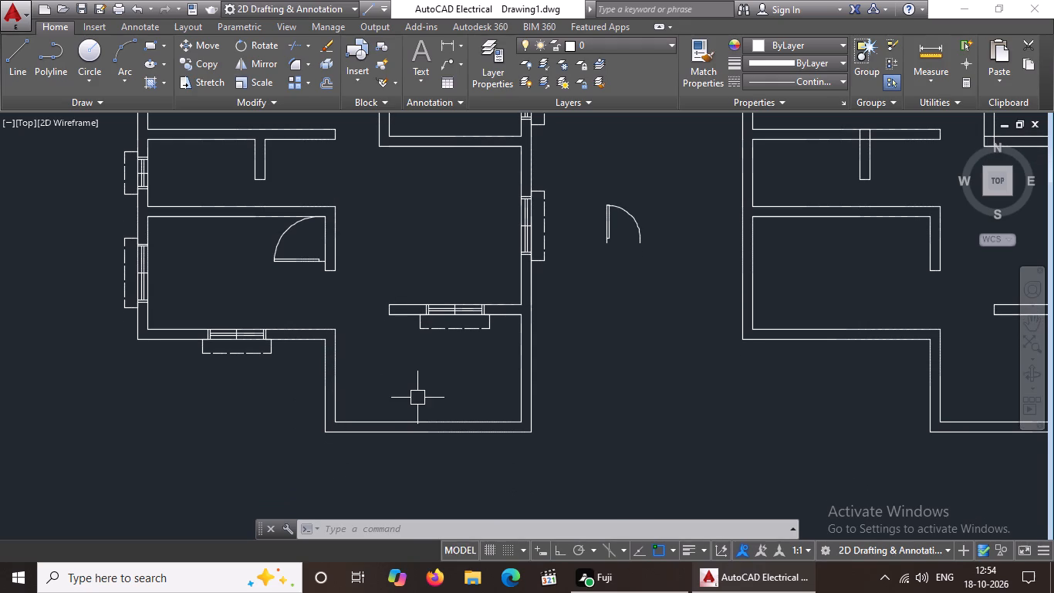
{"action": "key", "text": "Escape"}
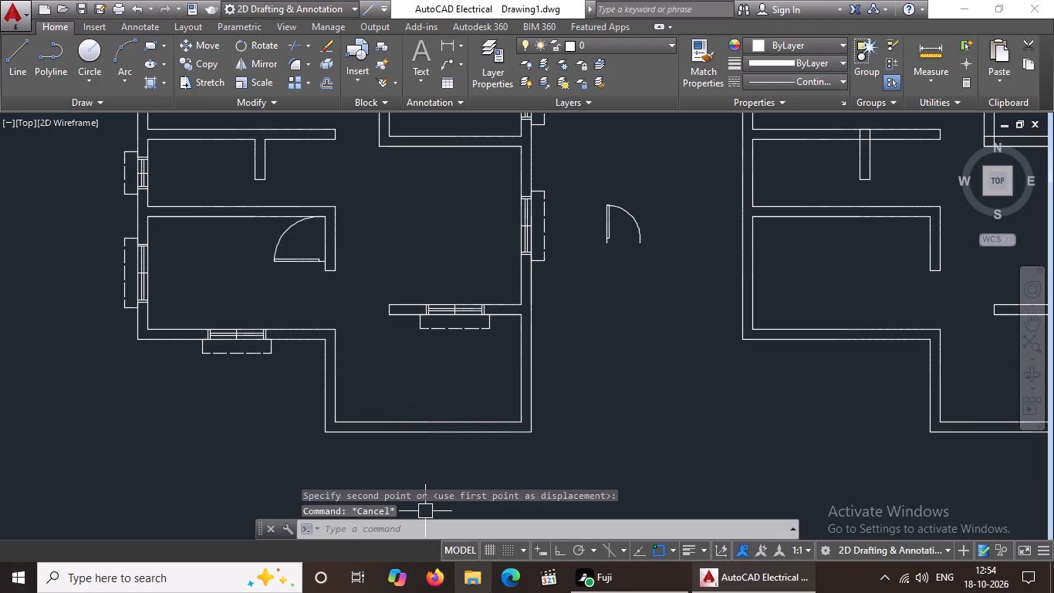
{"action": "type", "text": "ex"}
{"action": "key", "text": "space"}
{"action": "key", "text": "space"}
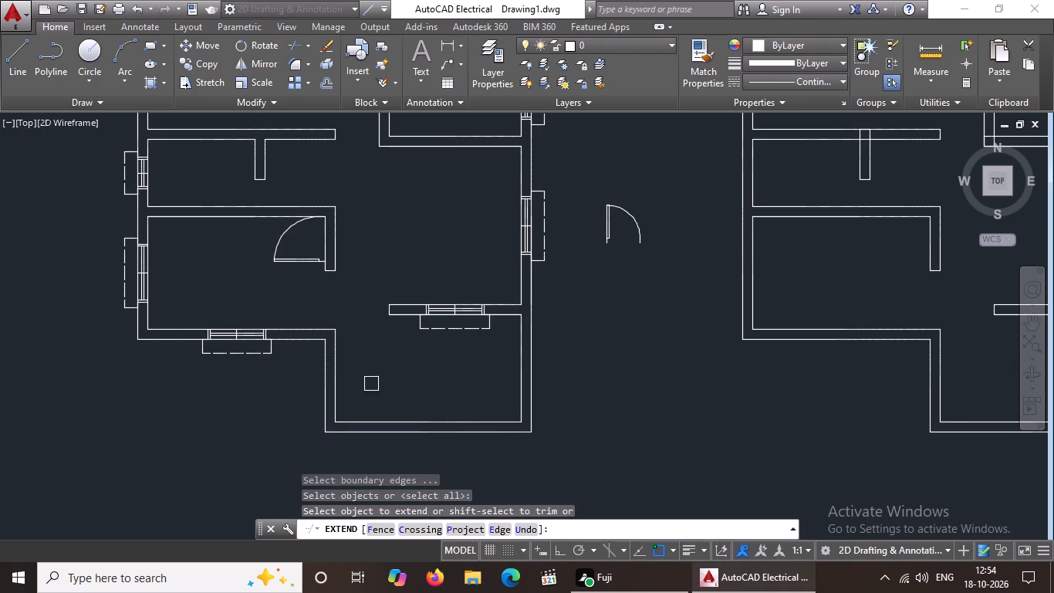
{"action": "left_click", "coordinate": [323, 354]}
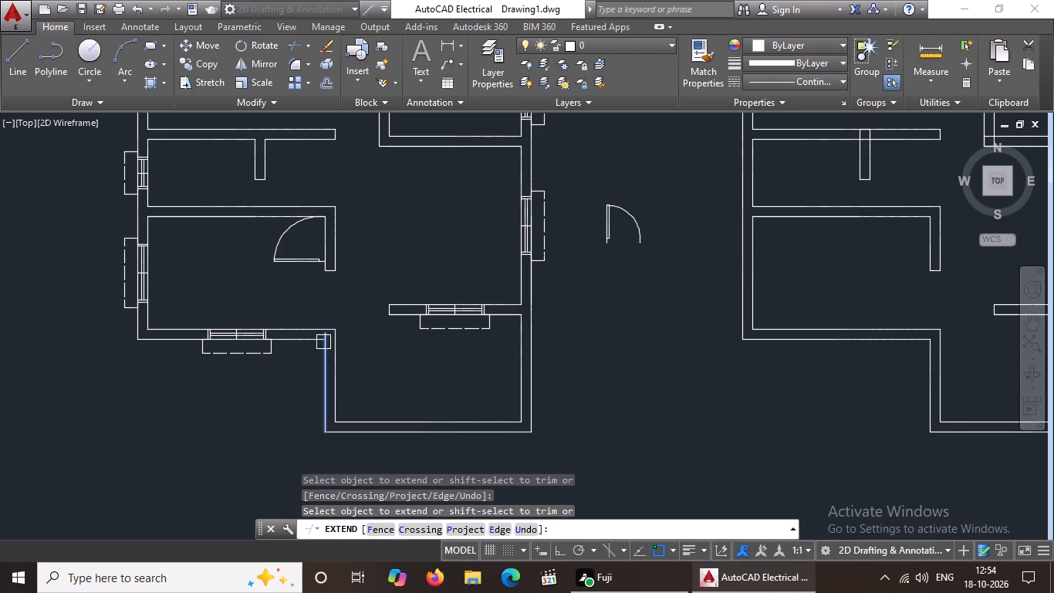
{"action": "scroll", "coordinate": [323, 342], "scroll_direction": "up", "scroll_amount": 3}
{"action": "left_click", "coordinate": [325, 327]}
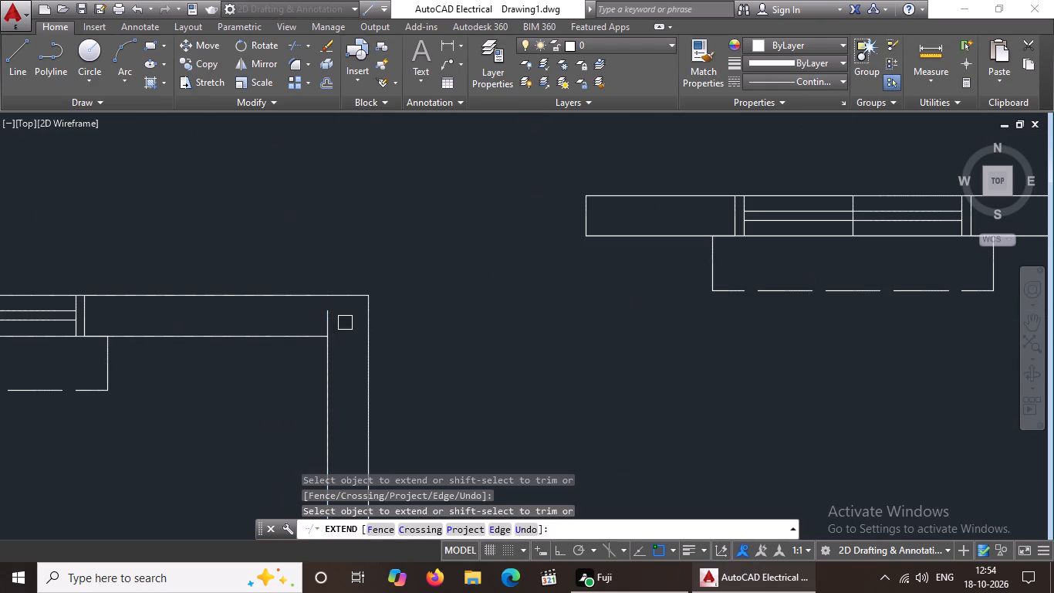
{"action": "left_click", "coordinate": [363, 307]}
{"action": "left_click", "coordinate": [328, 318]}
{"action": "left_click", "coordinate": [367, 313]}
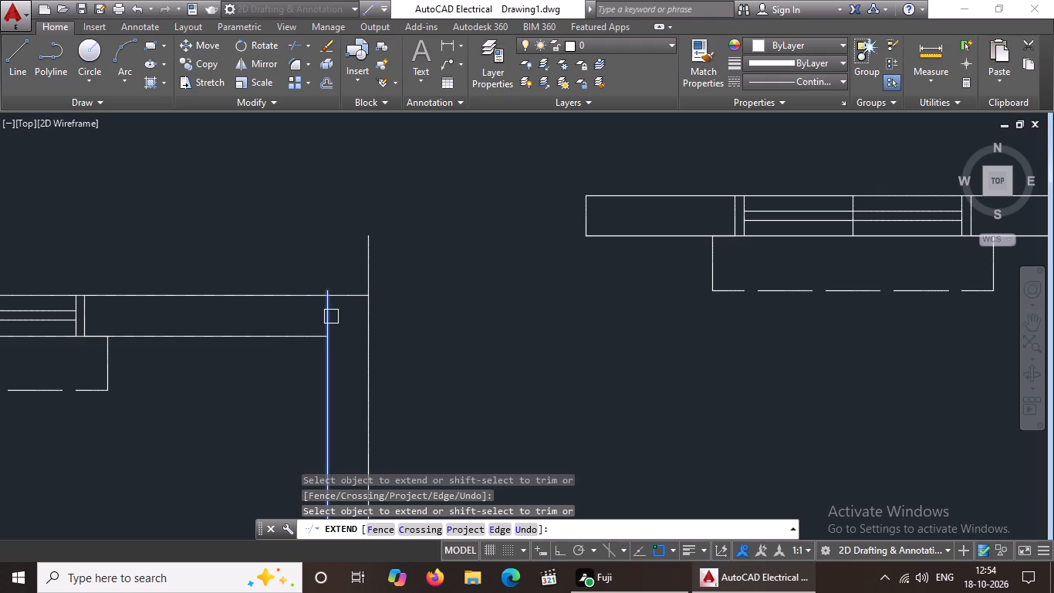
{"action": "left_click", "coordinate": [331, 317]}
{"action": "left_click", "coordinate": [368, 262]}
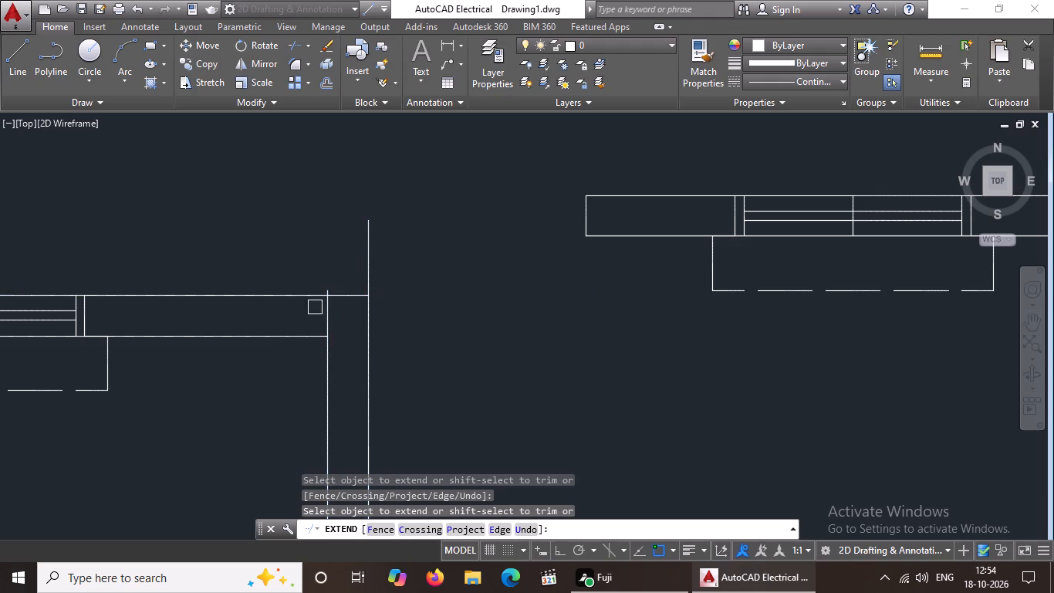
{"action": "left_click", "coordinate": [322, 311]}
{"action": "left_click", "coordinate": [367, 261]}
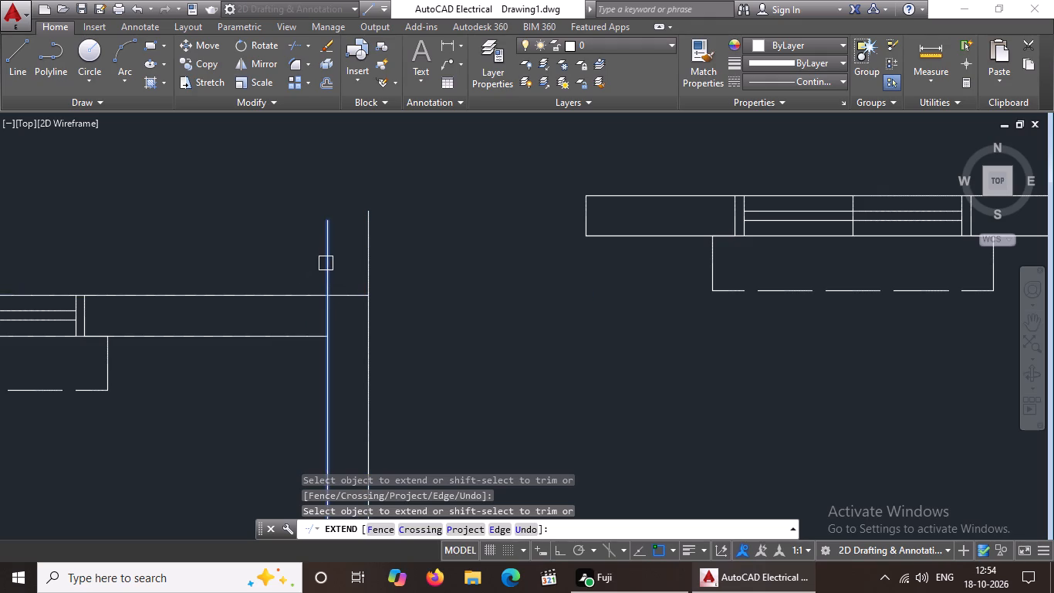
{"action": "left_click", "coordinate": [326, 263]}
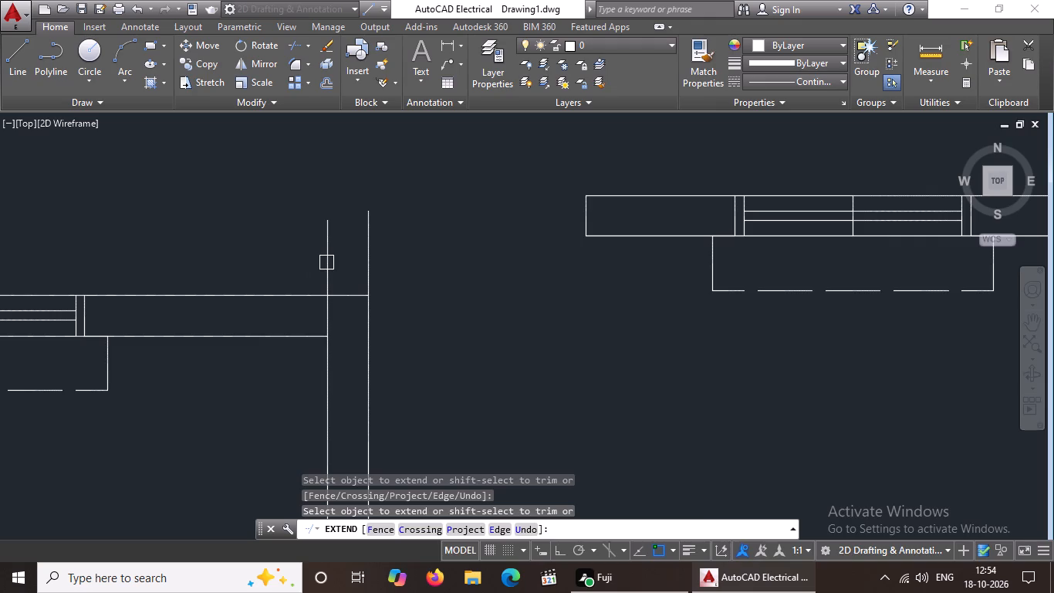
{"action": "scroll", "coordinate": [326, 263], "scroll_direction": "down", "scroll_amount": 3}
Extend the facing vertical wall lines across the rest of the lower-left room's door opening until the two wall segments meet.
{"action": "left_click", "coordinate": [325, 250]}
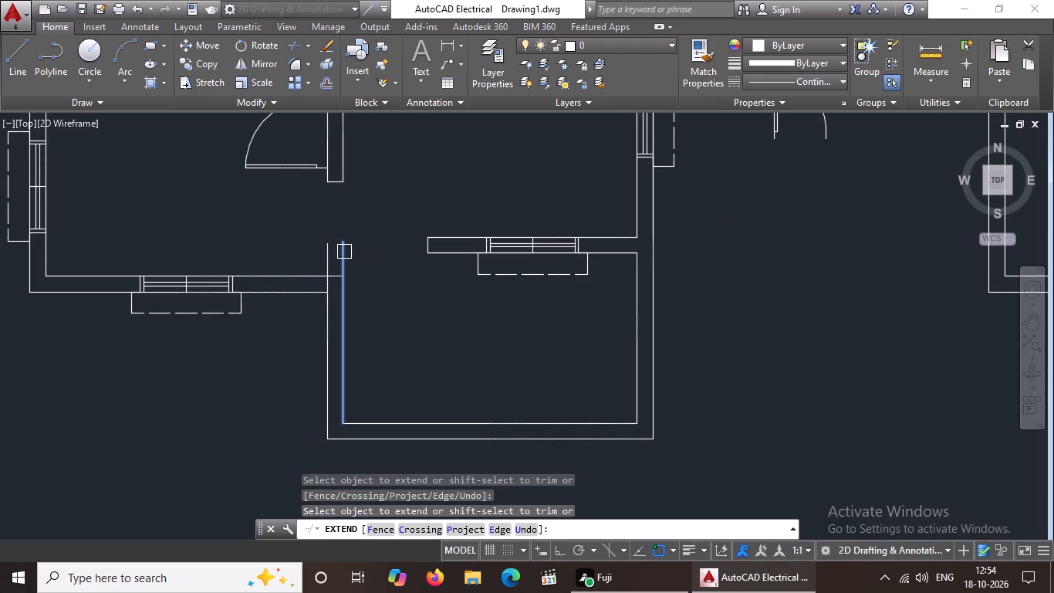
{"action": "left_click", "coordinate": [339, 163]}
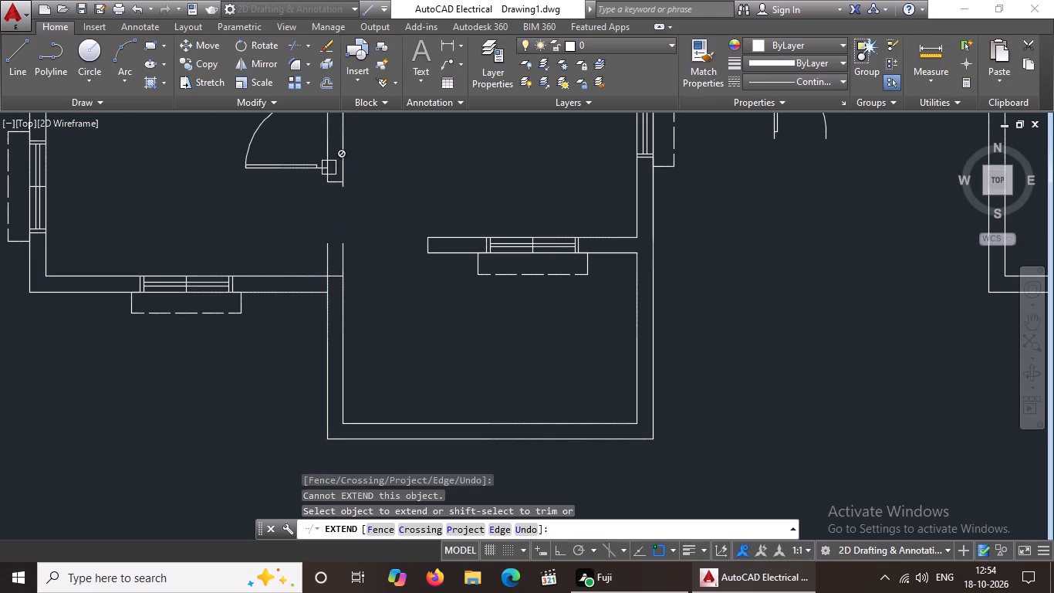
{"action": "scroll", "coordinate": [329, 168], "scroll_direction": "up", "scroll_amount": 2}
{"action": "left_click", "coordinate": [321, 192]}
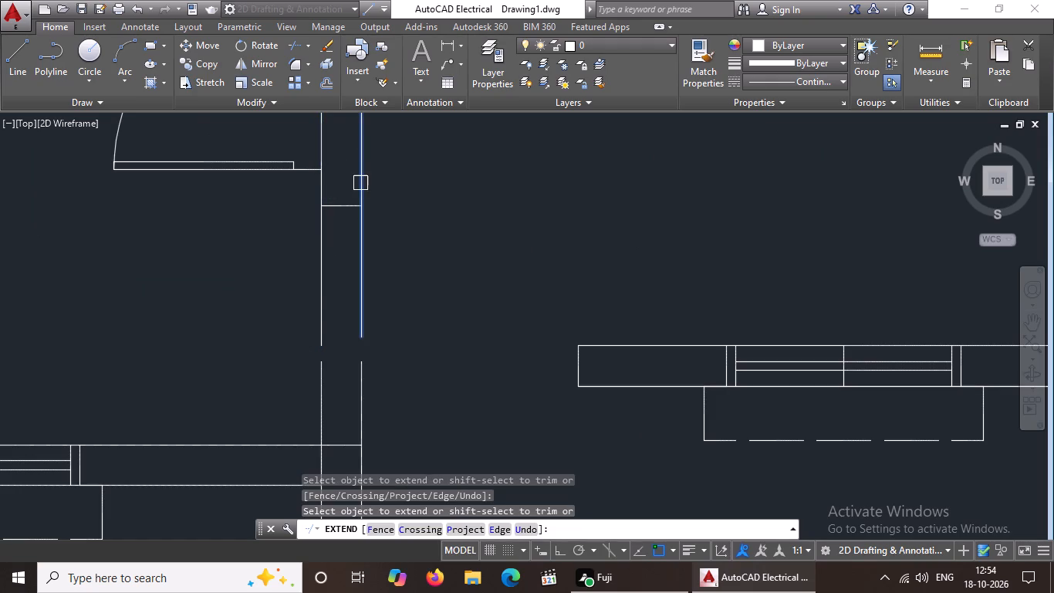
{"action": "left_click", "coordinate": [359, 184]}
{"action": "left_click", "coordinate": [318, 375]}
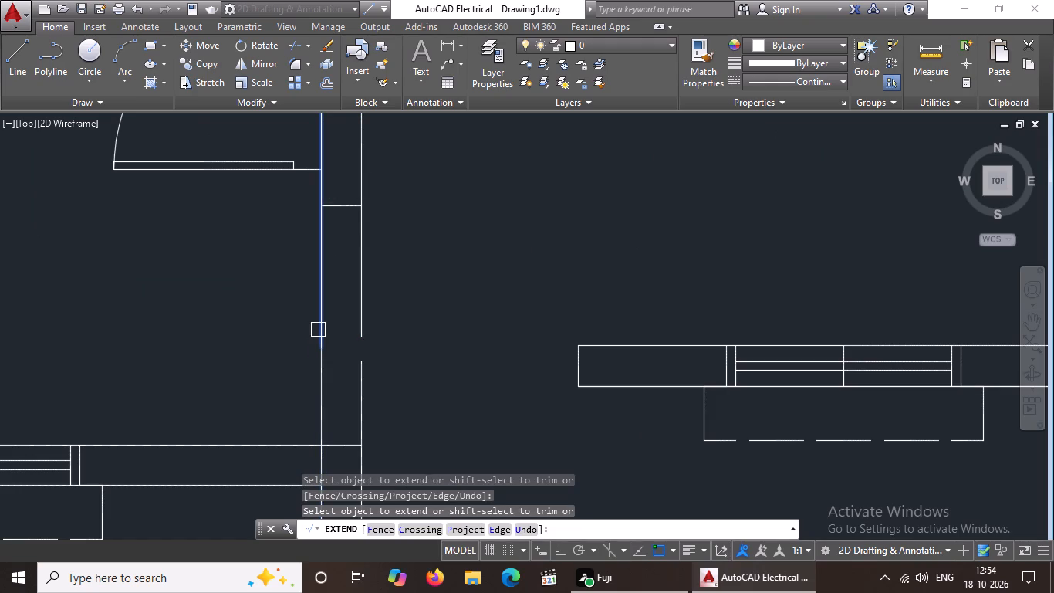
{"action": "left_click", "coordinate": [318, 330]}
{"action": "left_click", "coordinate": [367, 372]}
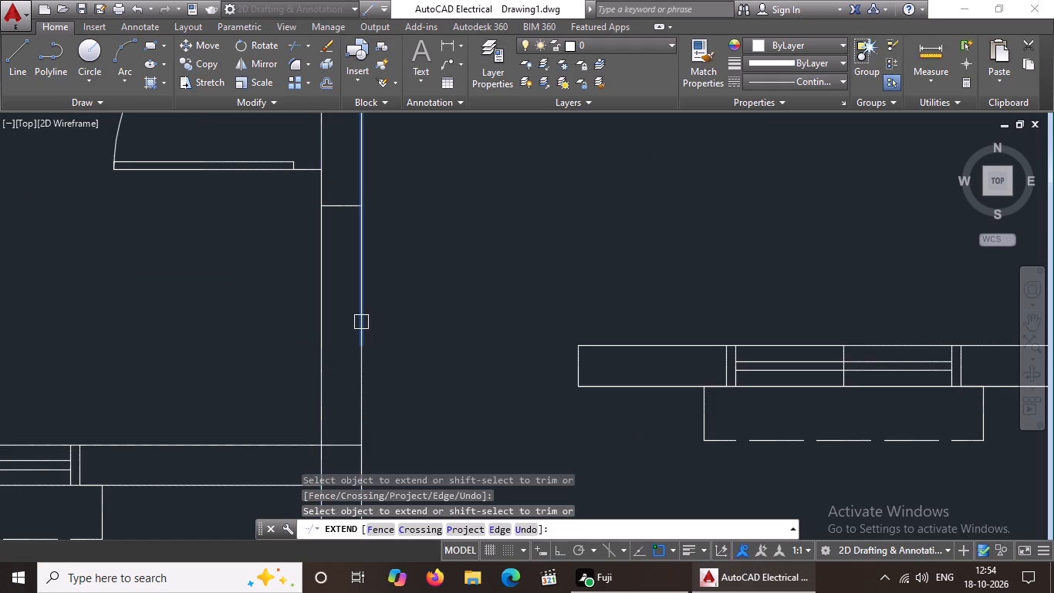
{"action": "left_click", "coordinate": [361, 322]}
Extend both lines of the horizontal window wall above the bottom room leftward, through the opening, to the vertical wall's far face.
{"action": "scroll", "coordinate": [414, 397], "scroll_direction": "down", "scroll_amount": 1}
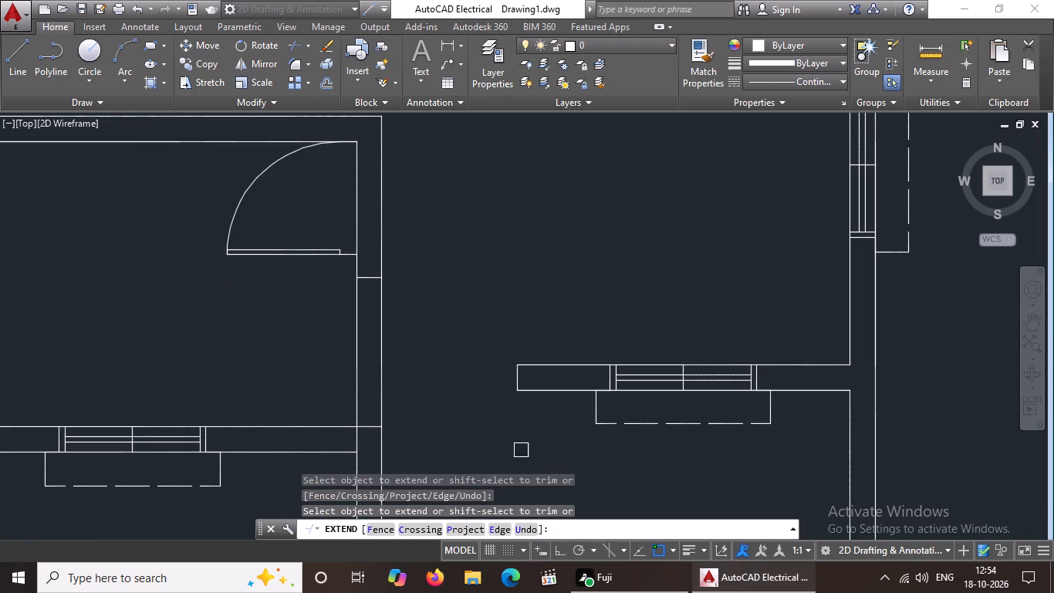
{"action": "scroll", "coordinate": [498, 385], "scroll_direction": "down", "scroll_amount": 3}
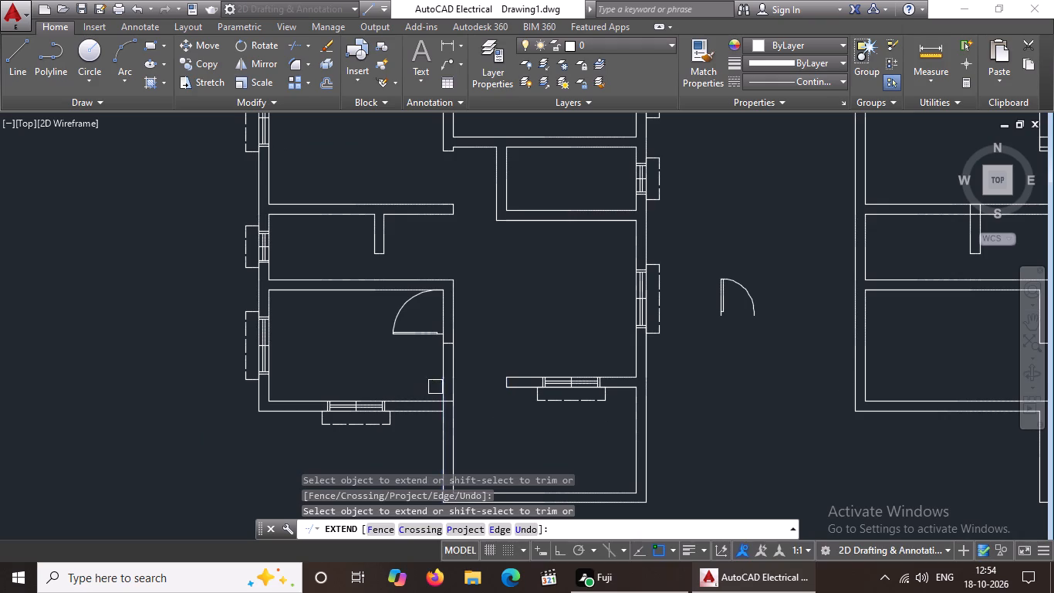
{"action": "middle_click_drag", "start_coordinate": [482, 429], "coordinate": [481, 398]}
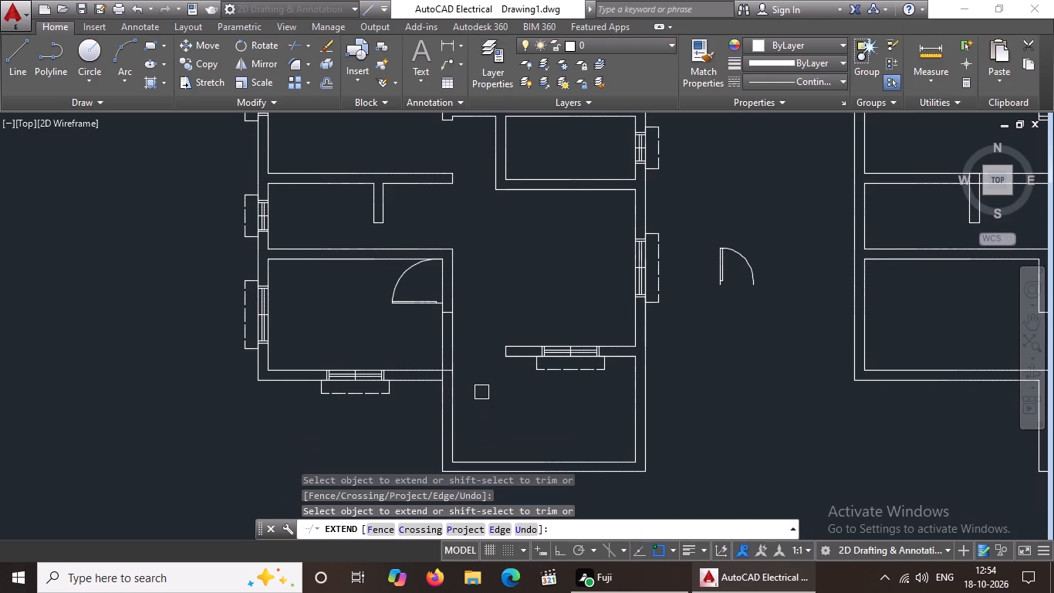
{"action": "left_click", "coordinate": [523, 357]}
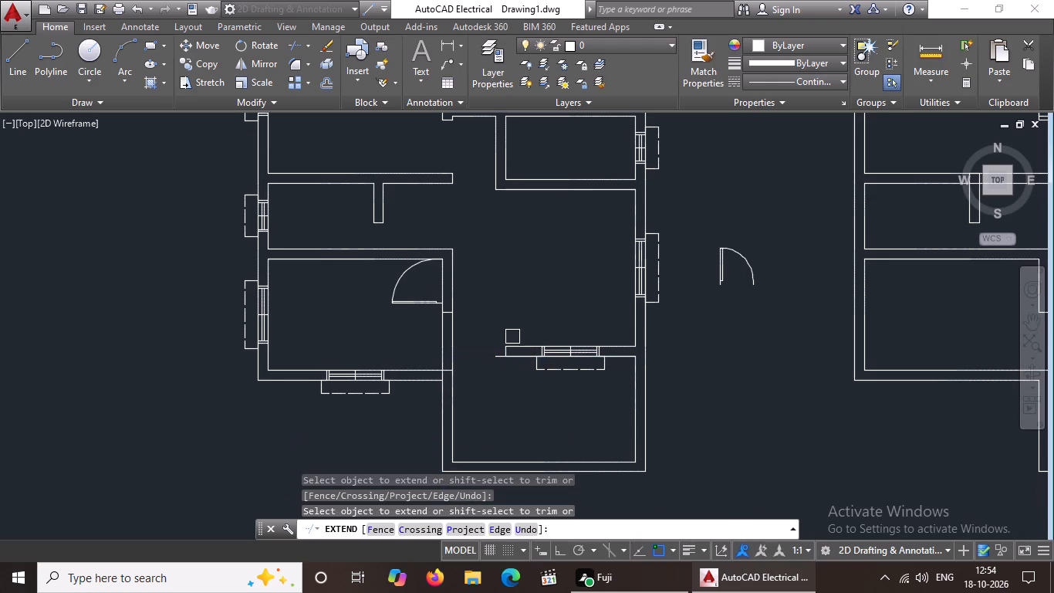
{"action": "left_click", "coordinate": [520, 343]}
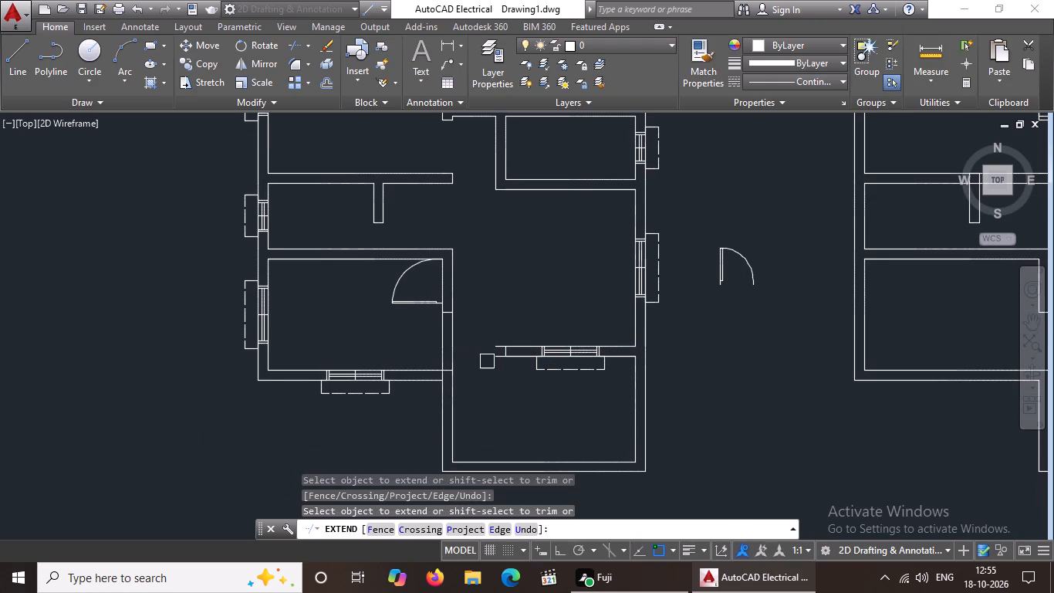
{"action": "left_click", "coordinate": [491, 353]}
{"action": "left_click", "coordinate": [494, 342]}
{"action": "left_click", "coordinate": [463, 353]}
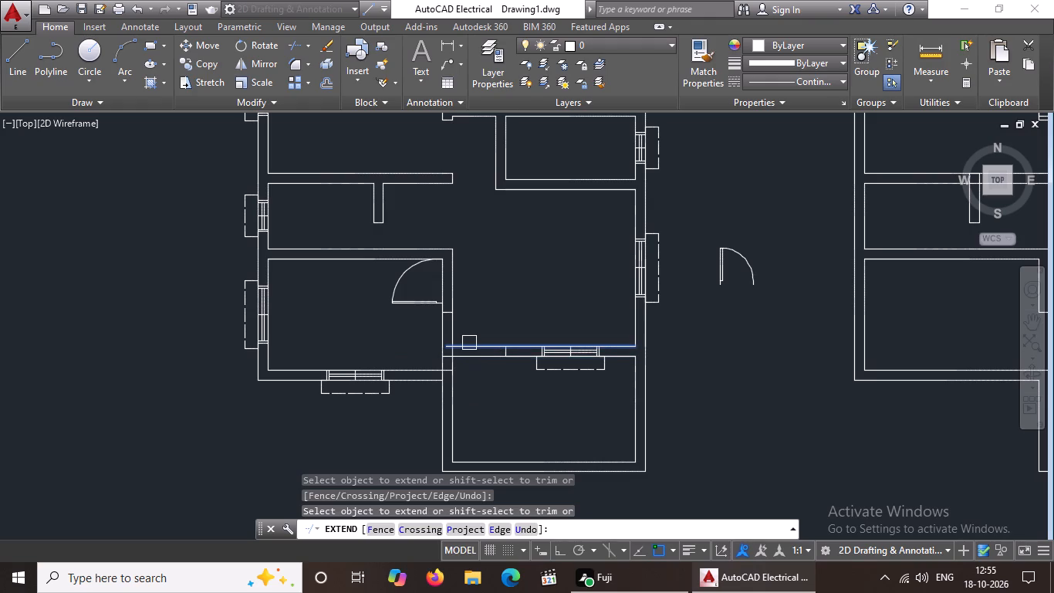
{"action": "left_click", "coordinate": [468, 344]}
{"action": "scroll", "coordinate": [461, 344], "scroll_direction": "up", "scroll_amount": 2}
{"action": "left_click", "coordinate": [456, 349]}
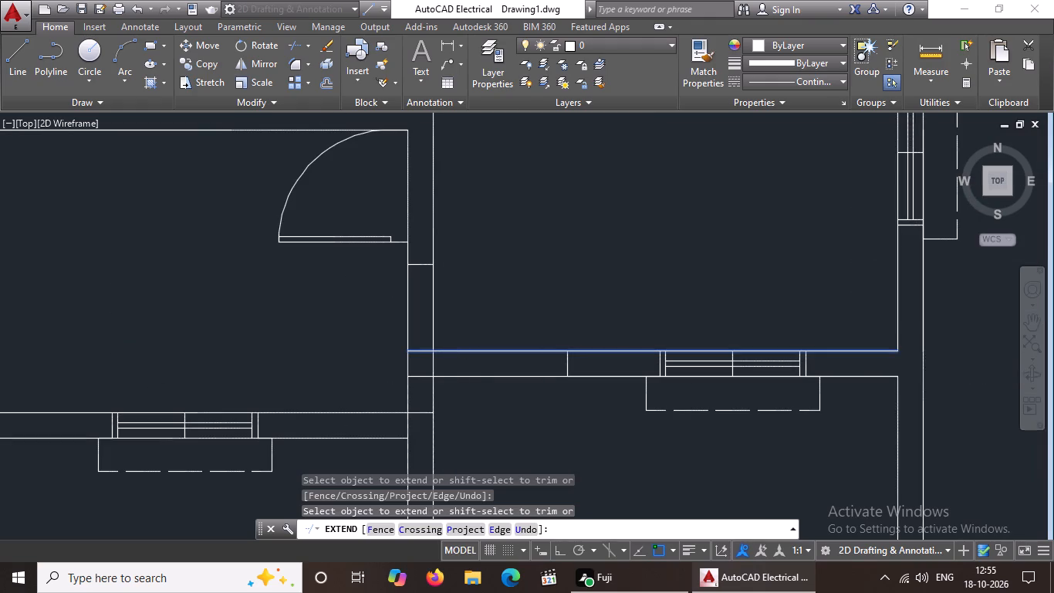
Extend the lower line of the window wall above the bottom room rightward to the right wall's outer line.
{"action": "middle_click_drag", "start_coordinate": [512, 429], "coordinate": [503, 368]}
{"action": "key", "text": "Escape"}
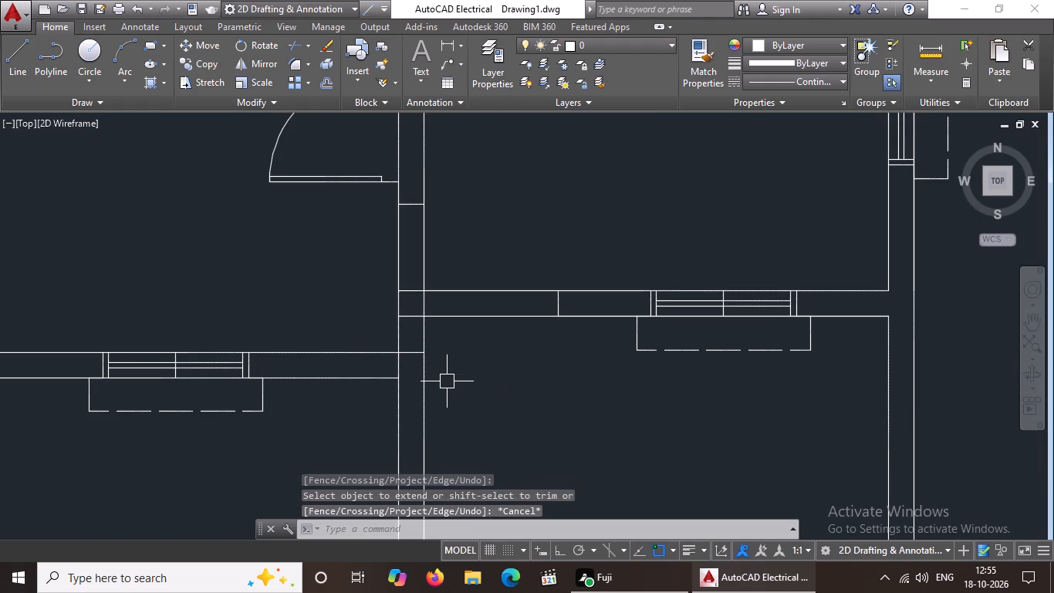
{"action": "key", "text": "Escape"}
{"action": "scroll", "coordinate": [448, 383], "scroll_direction": "down", "scroll_amount": 1}
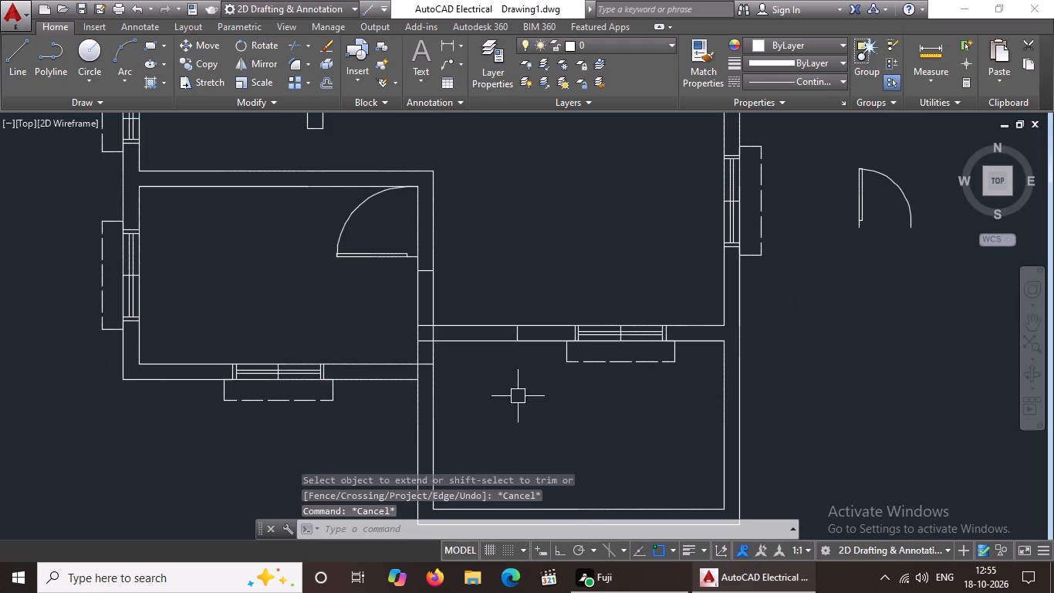
{"action": "middle_click", "coordinate": [506, 389]}
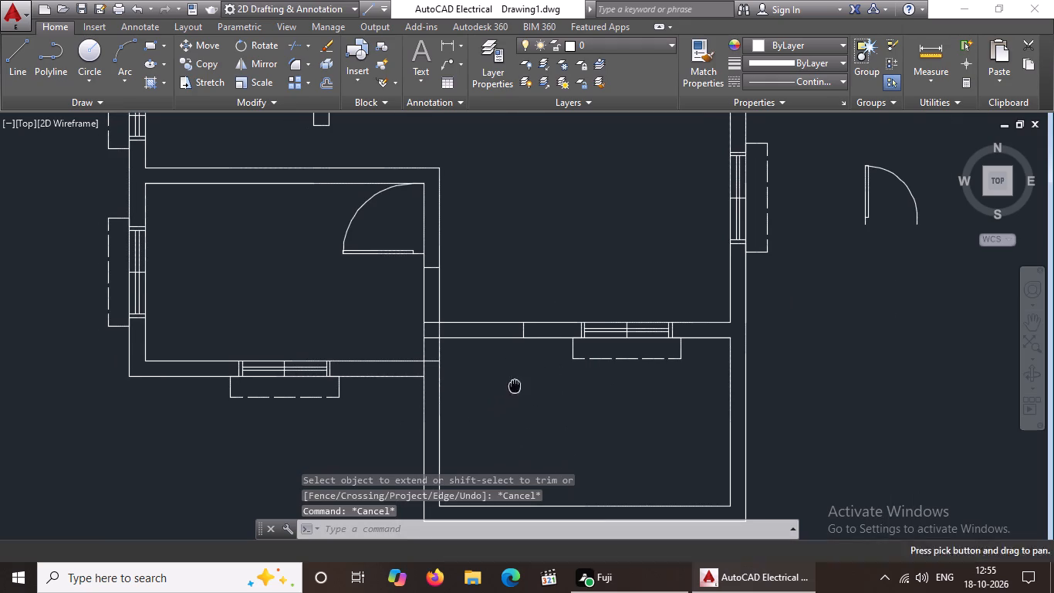
{"action": "key", "text": "Escape"}
{"action": "key", "text": "e"}
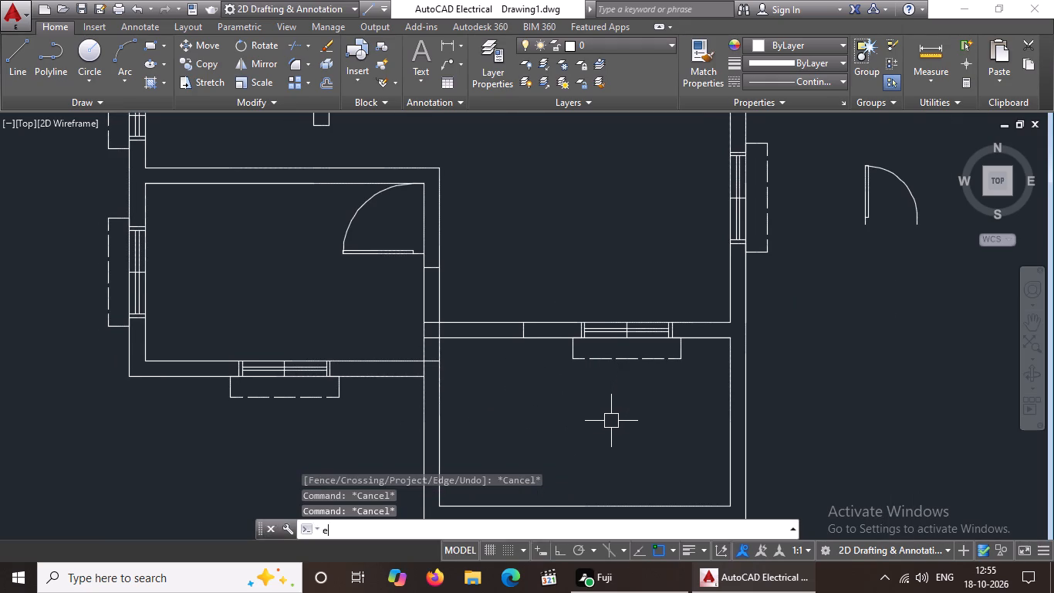
{"action": "type", "text": "x"}
{"action": "key", "text": "space"}
{"action": "key", "text": "space"}
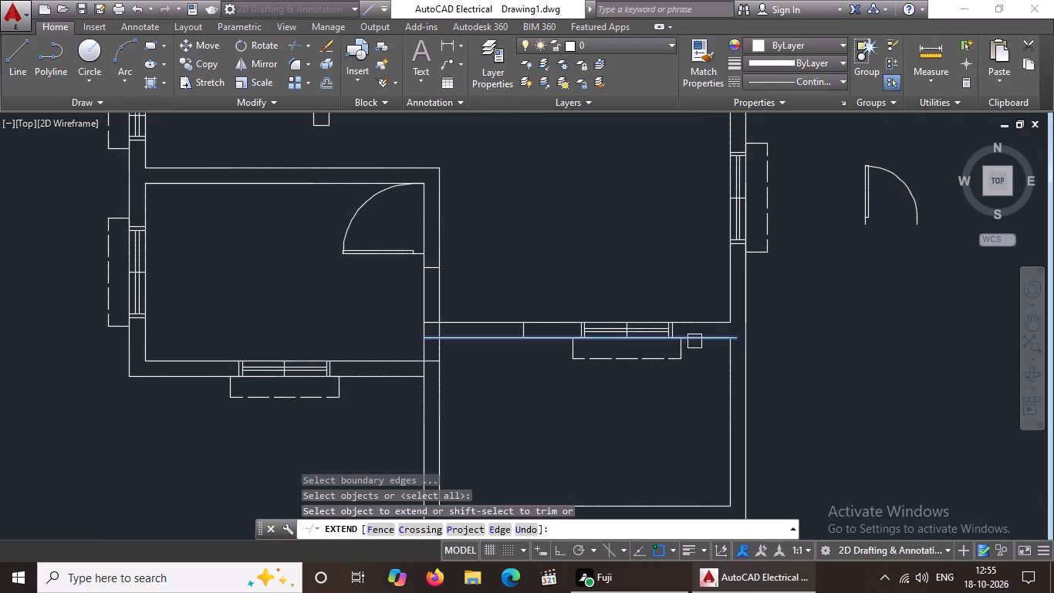
{"action": "left_click", "coordinate": [702, 339]}
{"action": "scroll", "coordinate": [723, 337], "scroll_direction": "up", "scroll_amount": 2}
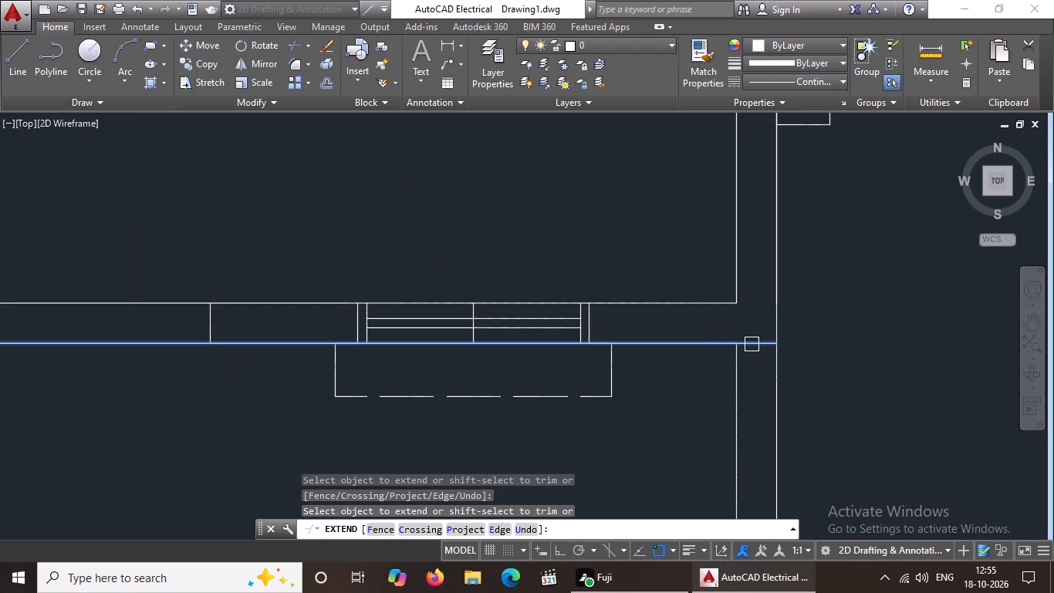
{"action": "left_click", "coordinate": [740, 340]}
{"action": "key", "text": "Escape"}
{"action": "scroll", "coordinate": [754, 383], "scroll_direction": "down", "scroll_amount": 2}
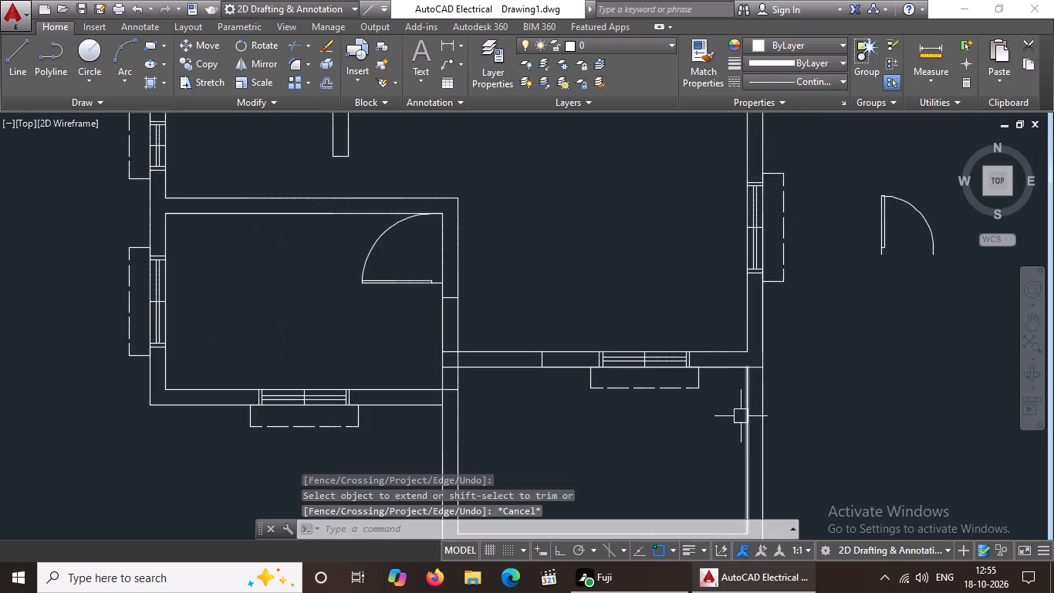
Erase the bottom room's three inner wall lines along its right, left and bottom sides.
{"action": "left_click", "coordinate": [751, 411]}
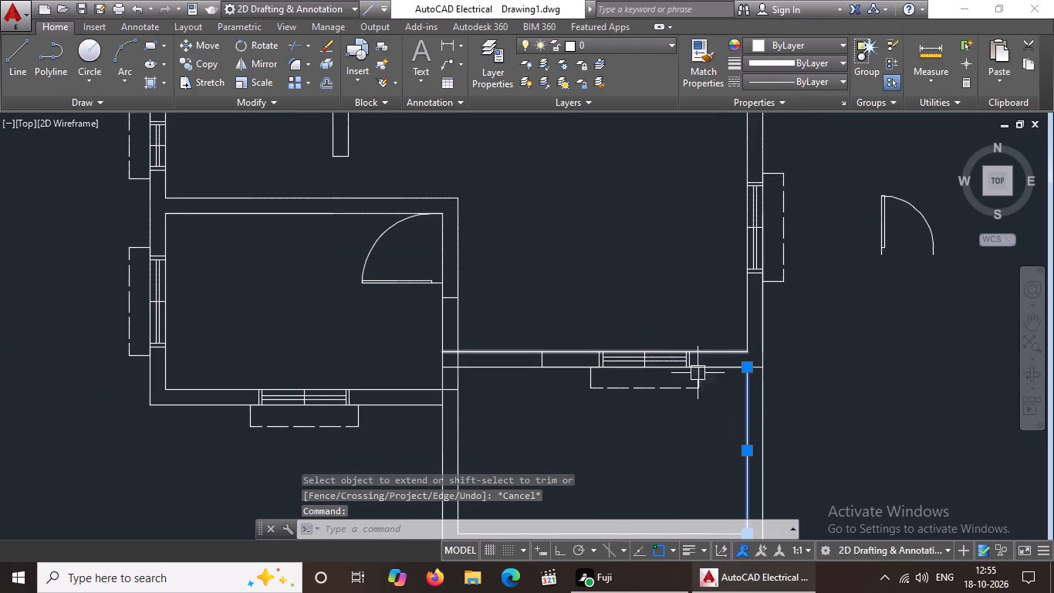
{"action": "middle_click_drag", "start_coordinate": [579, 460], "coordinate": [574, 310]}
{"action": "key", "text": "Delete"}
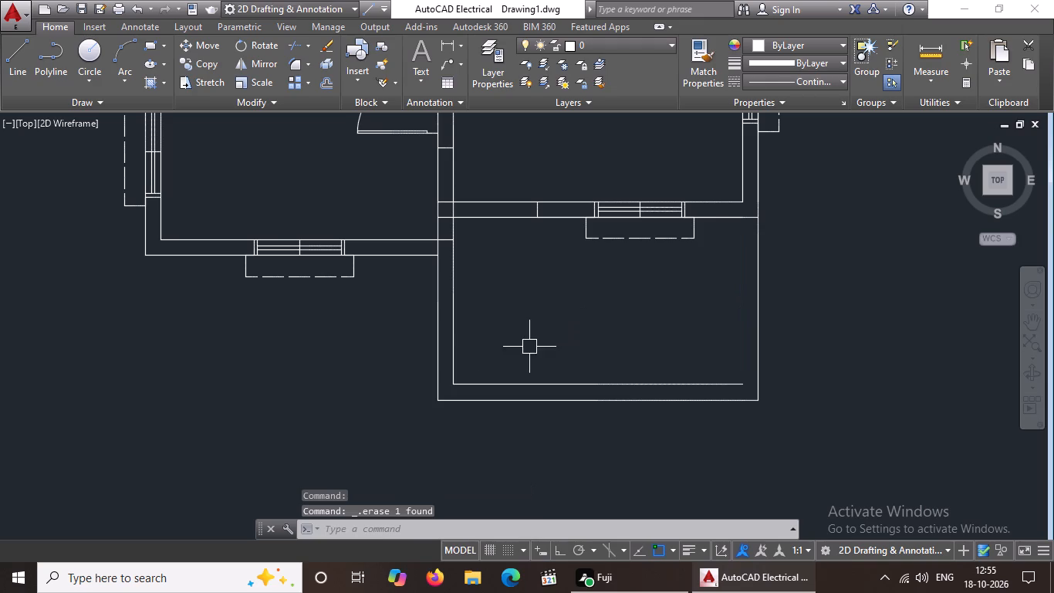
{"action": "left_click", "coordinate": [452, 311]}
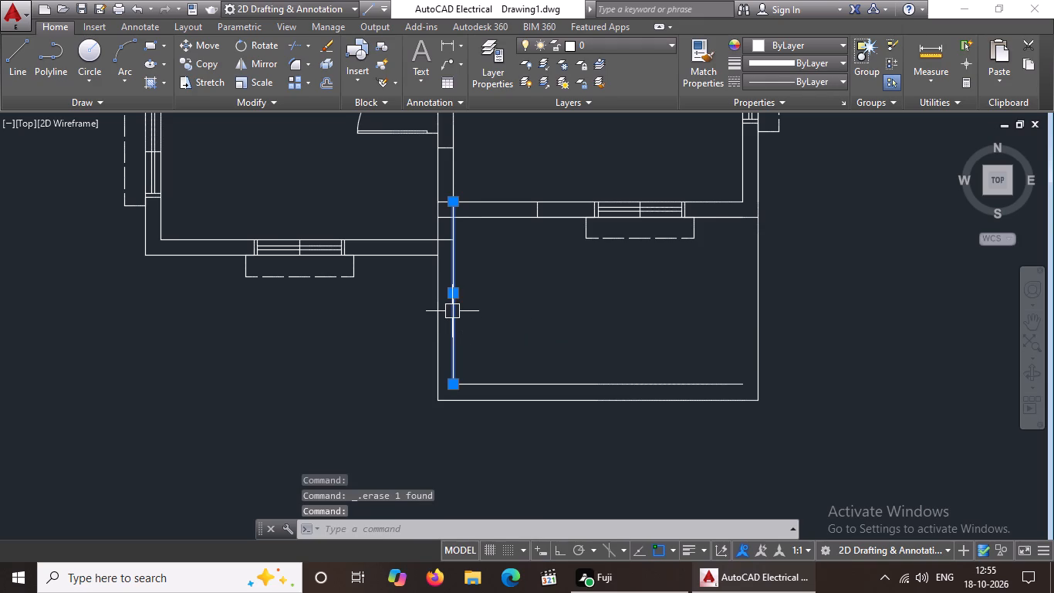
{"action": "key", "text": "Delete"}
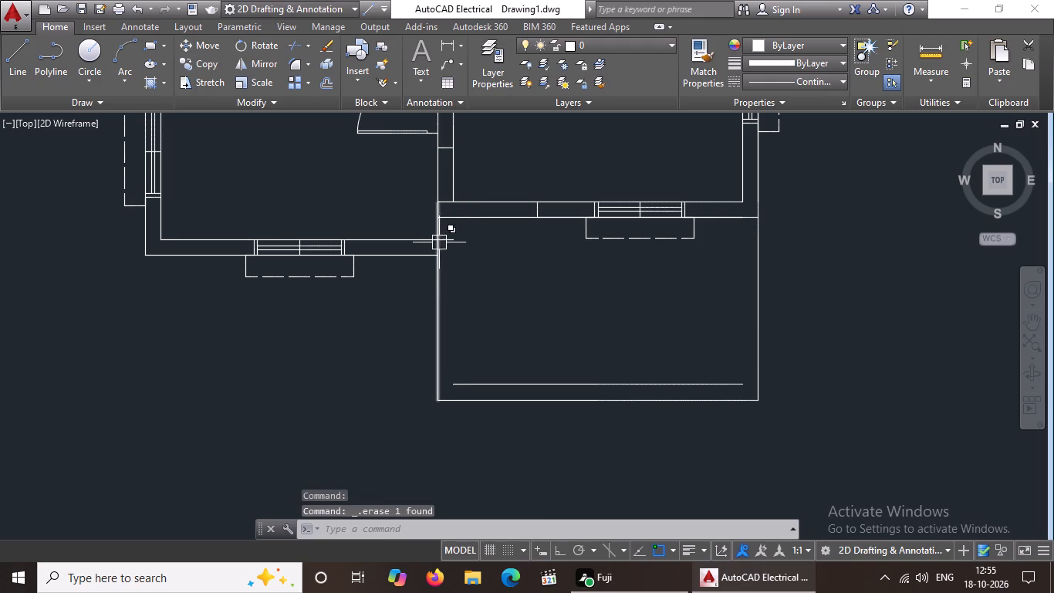
{"action": "left_click", "coordinate": [540, 387]}
{"action": "key", "text": "Delete"}
Trim the stub of the lower-left room's bottom inner wall line that projects past the vertical wall line.
{"action": "middle_click_drag", "start_coordinate": [475, 298], "coordinate": [481, 350]}
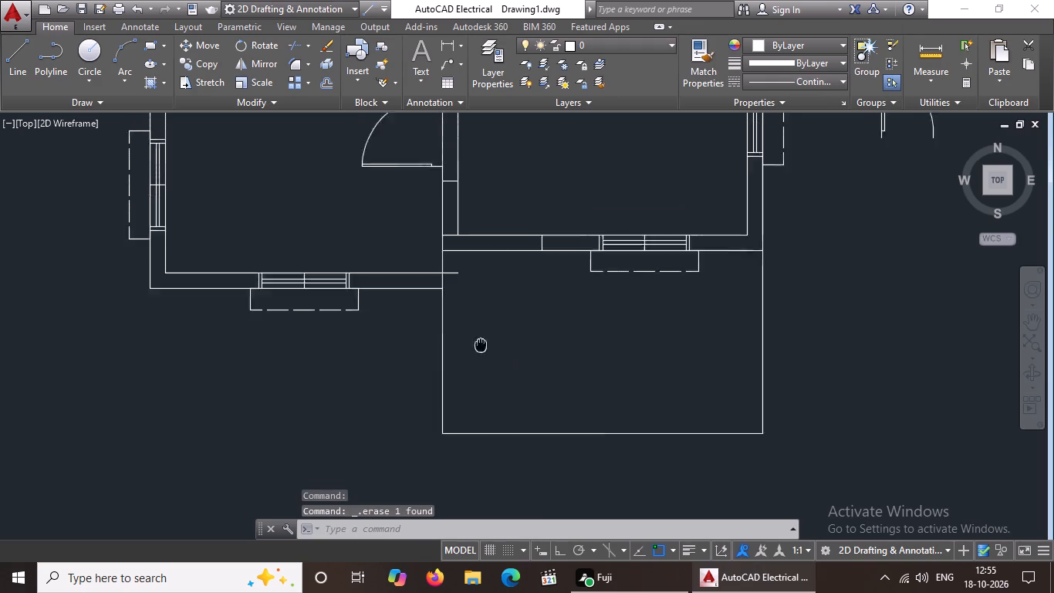
{"action": "middle_click_drag", "start_coordinate": [481, 350], "coordinate": [483, 378]}
{"action": "key", "text": "Escape"}
{"action": "key", "text": "t"}
{"action": "key", "text": "r"}
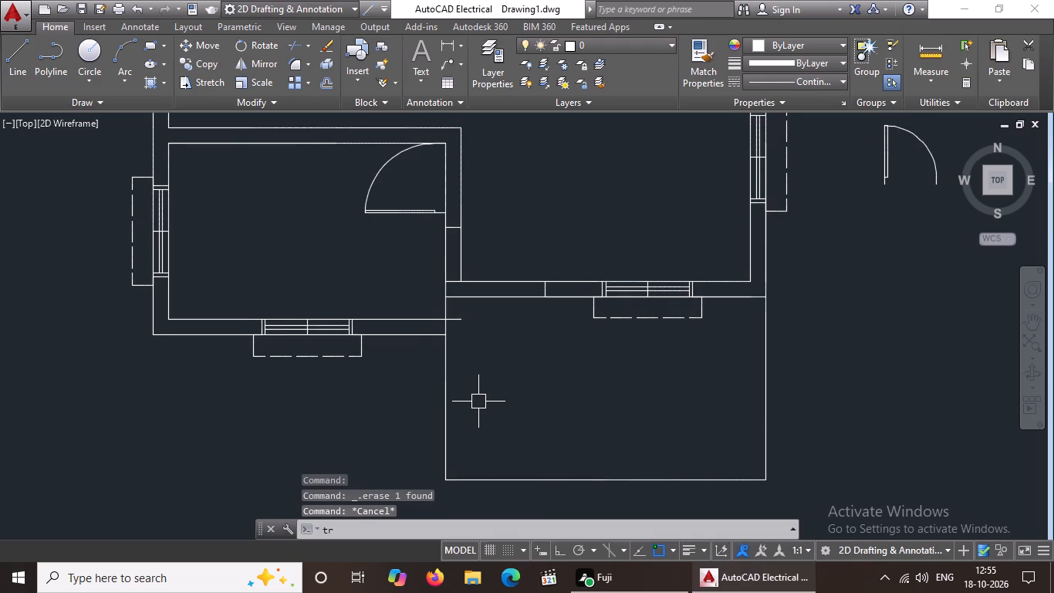
{"action": "key", "text": "space"}
{"action": "key", "text": "space"}
{"action": "left_click", "coordinate": [459, 321]}
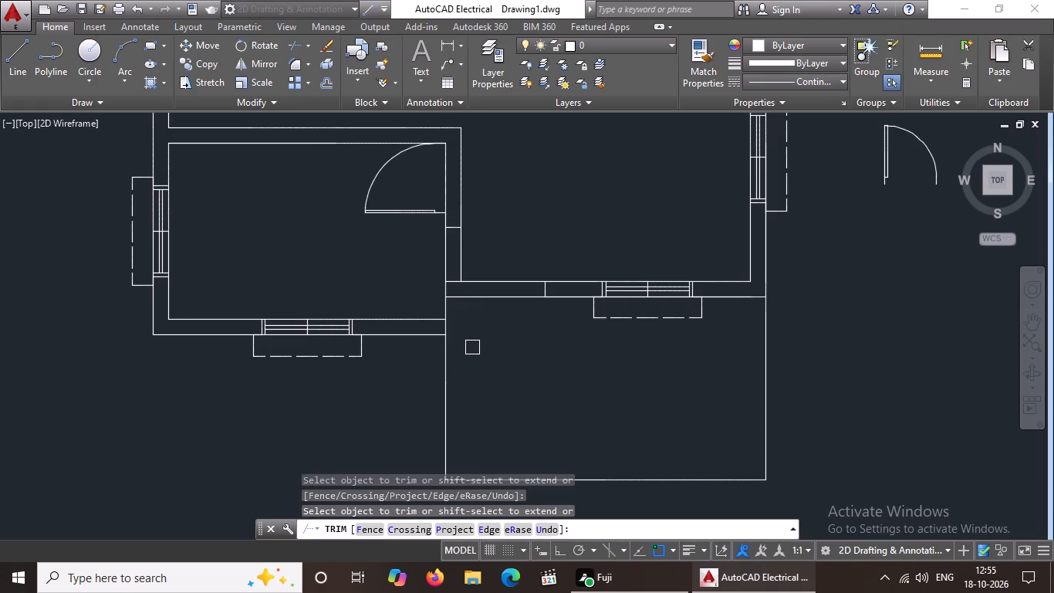
{"action": "middle_click_drag", "start_coordinate": [472, 347], "coordinate": [472, 409]}
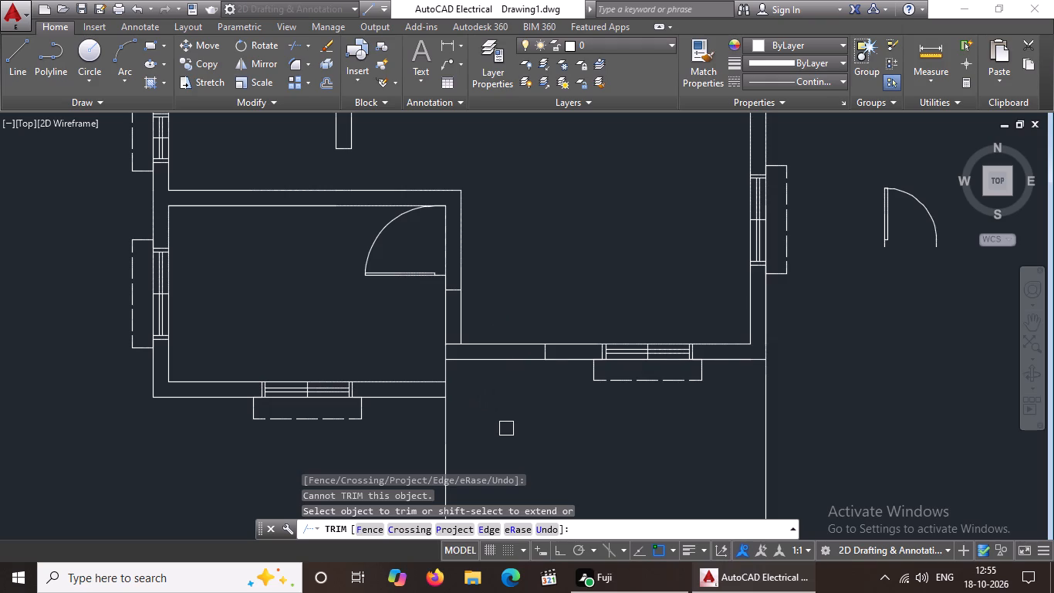
{"action": "key", "text": "Escape"}
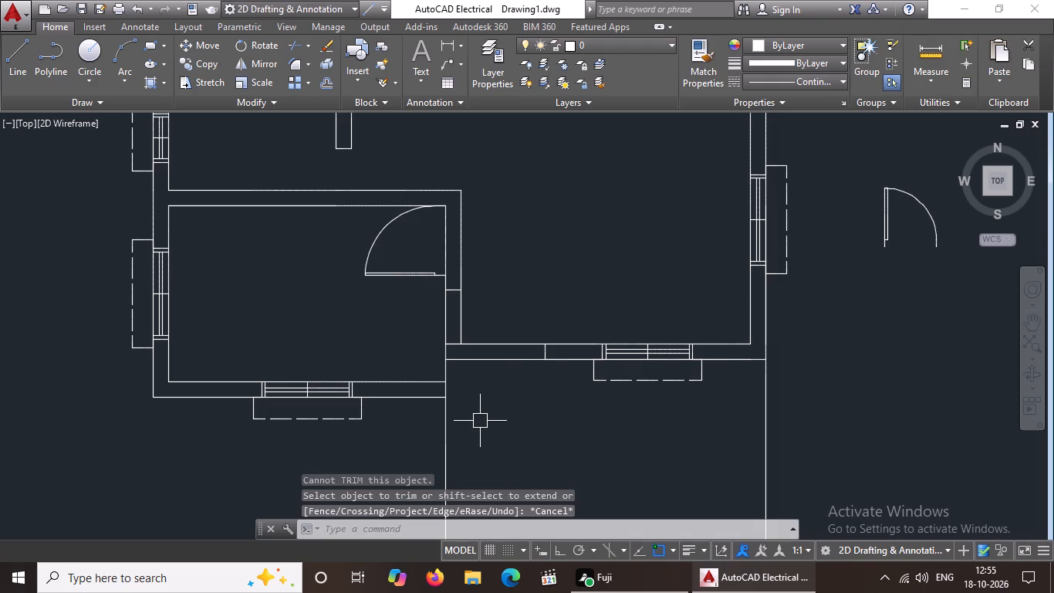
{"action": "key", "text": "Escape"}
Extend the door wall's inner vertical line up to the top wall's outer line, and its outer vertical line down into the window wall.
{"action": "key", "text": "e"}
{"action": "key", "text": "x"}
{"action": "key", "text": "space"}
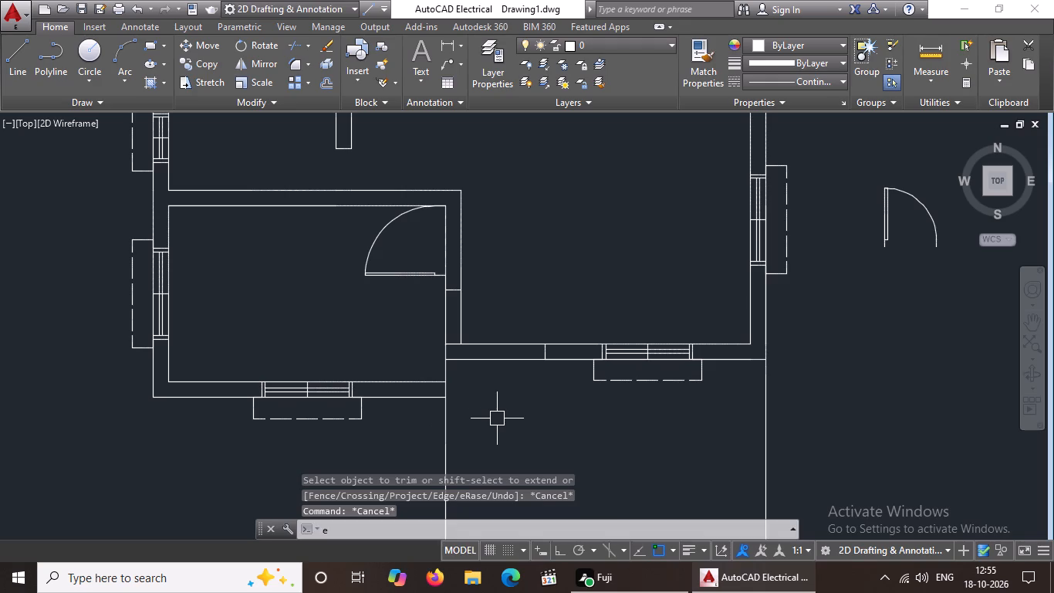
{"action": "key", "text": "space"}
{"action": "left_click", "coordinate": [447, 218]}
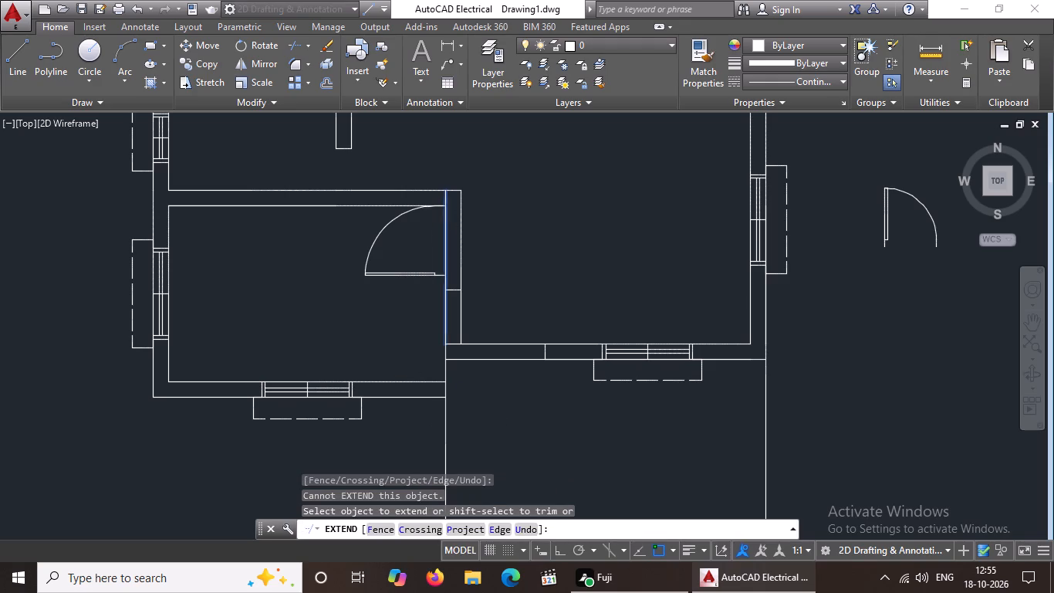
{"action": "left_click", "coordinate": [463, 331]}
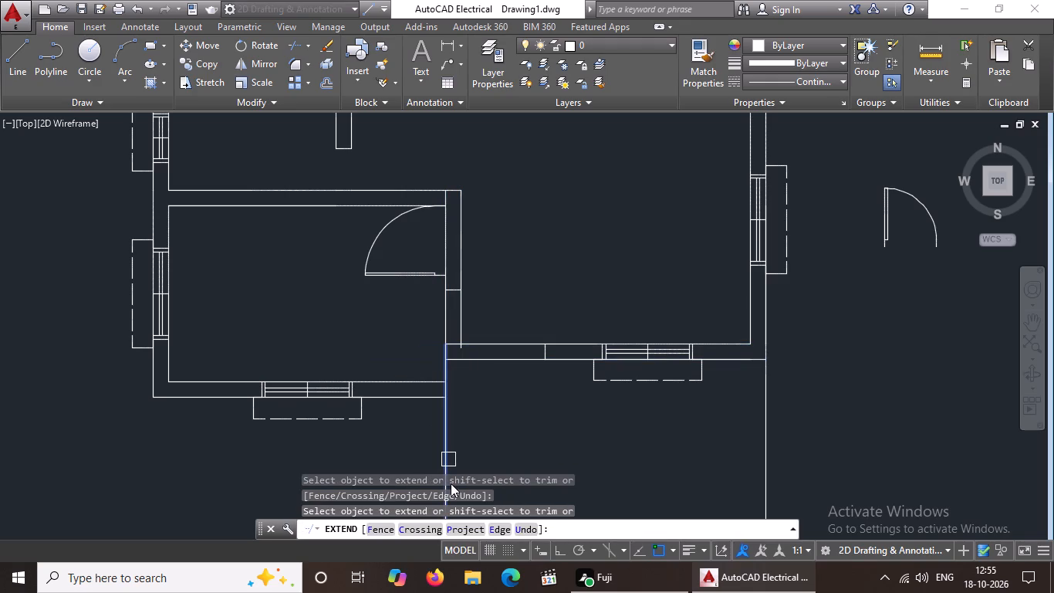
{"action": "left_click", "coordinate": [459, 327]}
{"action": "key", "text": "Escape"}
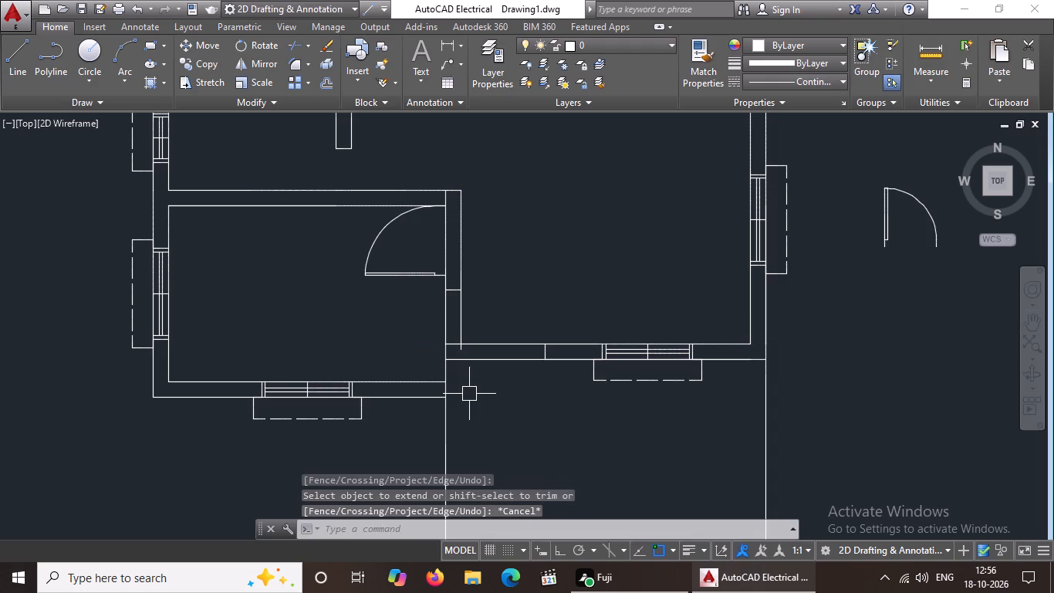
{"action": "key", "text": "Escape"}
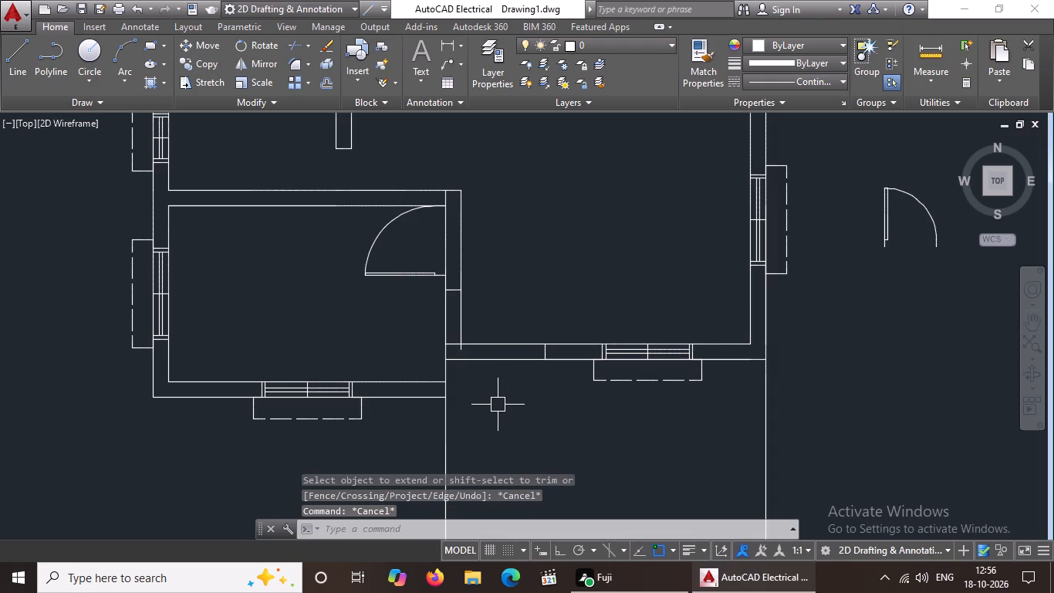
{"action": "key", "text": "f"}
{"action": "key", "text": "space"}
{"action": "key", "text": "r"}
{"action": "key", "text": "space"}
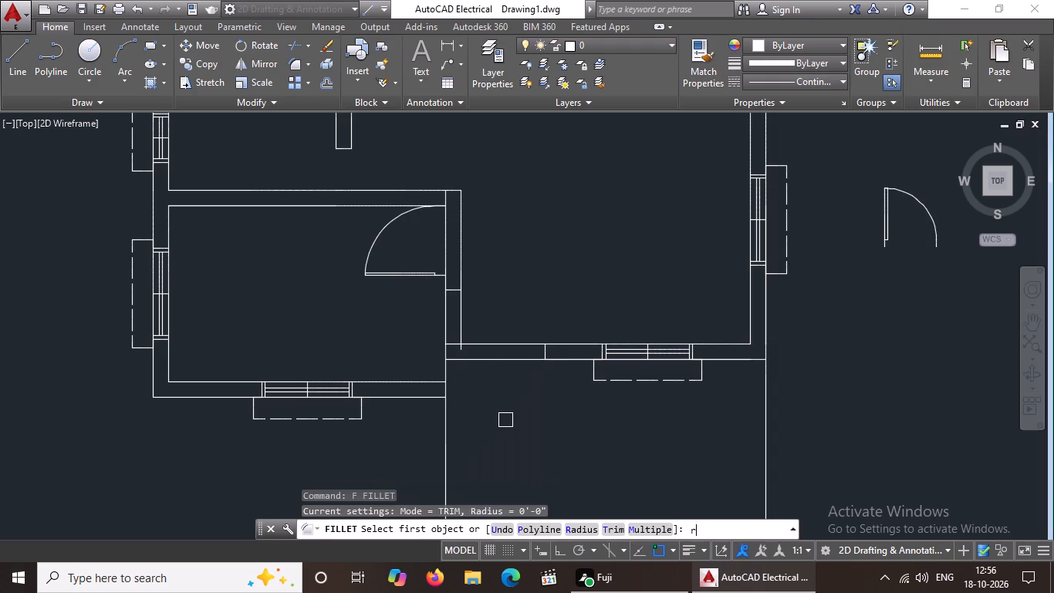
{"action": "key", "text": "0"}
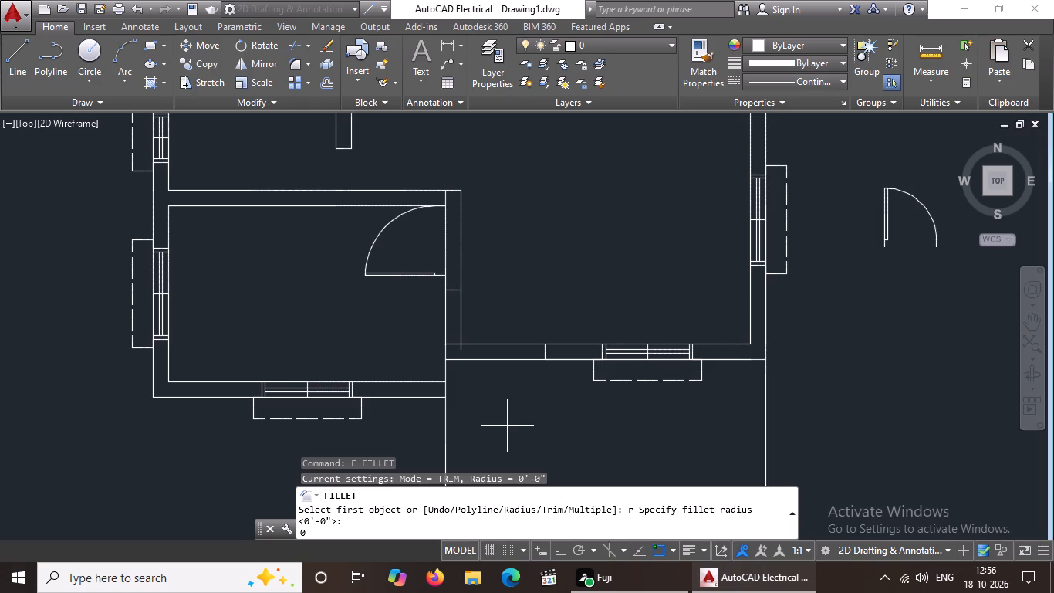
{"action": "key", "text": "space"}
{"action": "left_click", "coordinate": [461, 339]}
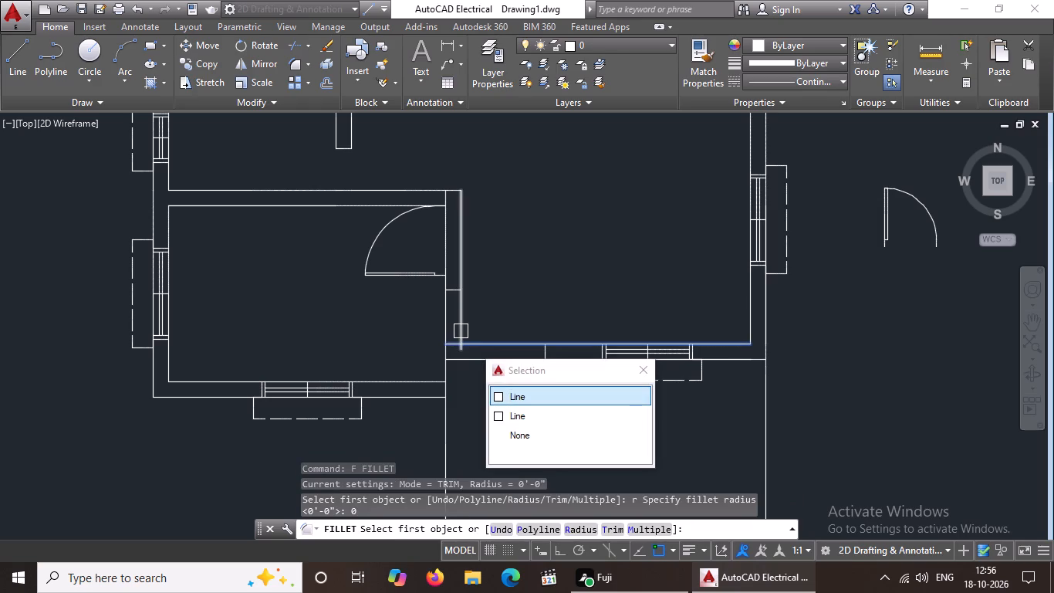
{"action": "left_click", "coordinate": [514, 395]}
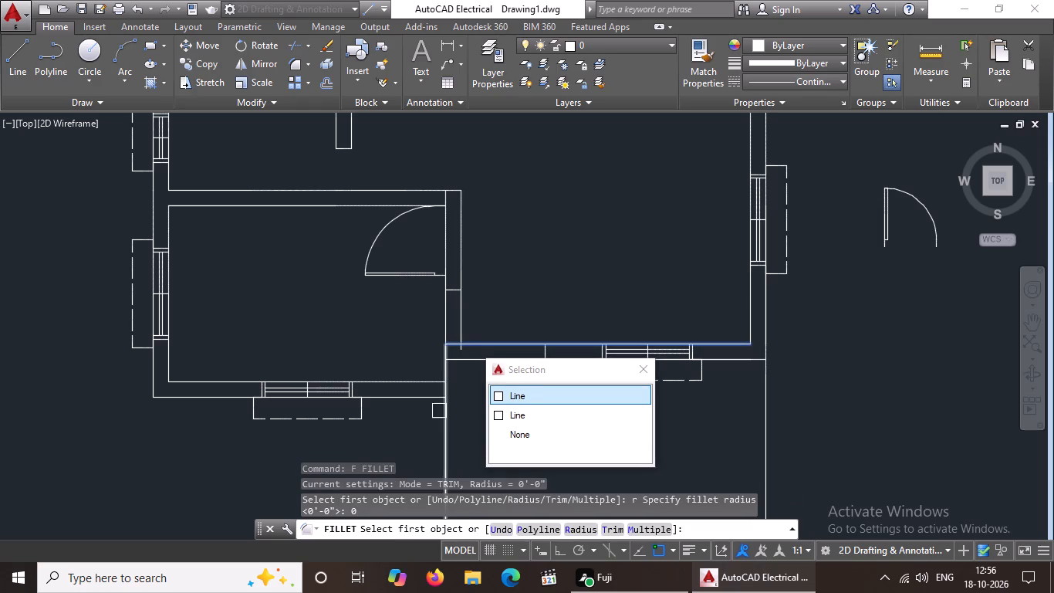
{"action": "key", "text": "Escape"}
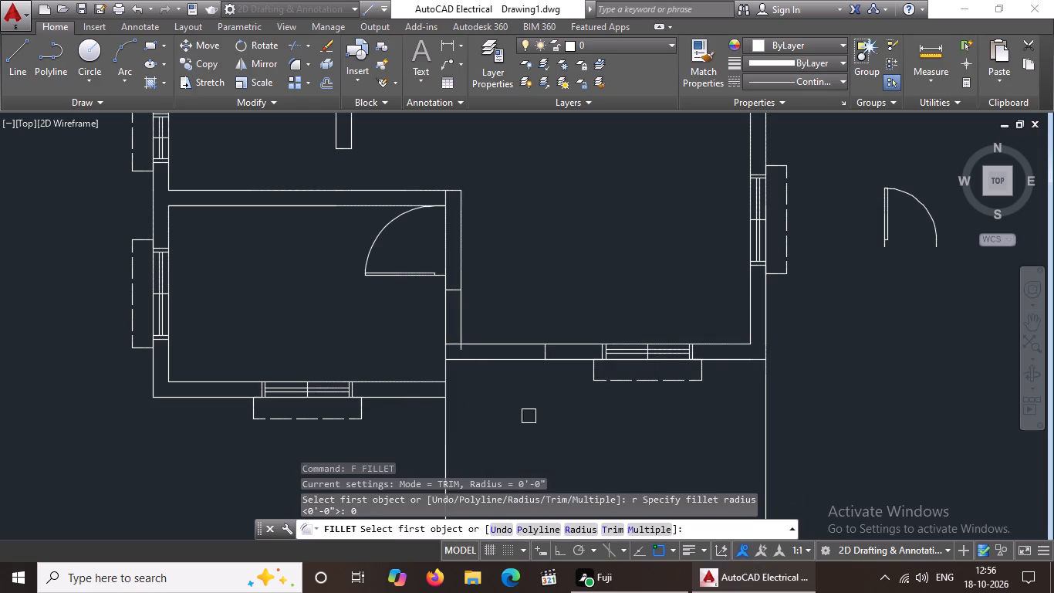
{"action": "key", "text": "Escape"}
Fillet the lower-left room's outer bottom wall line with the door wall's outer vertical line using radius 0.
{"action": "key", "text": "f"}
{"action": "key", "text": "space"}
{"action": "key", "text": "r"}
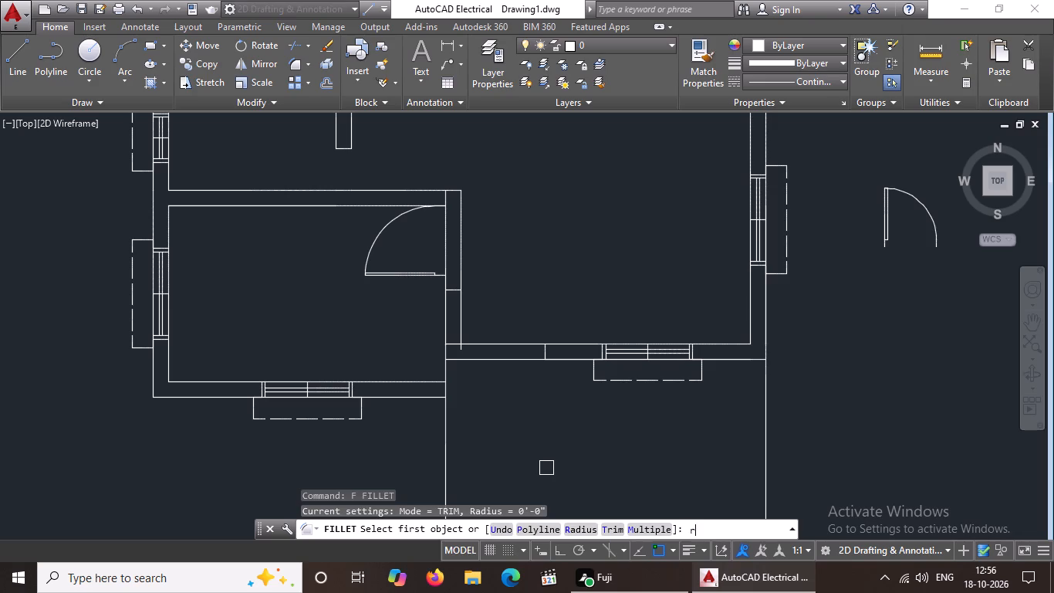
{"action": "key", "text": "space"}
{"action": "key", "text": "0"}
{"action": "key", "text": "space"}
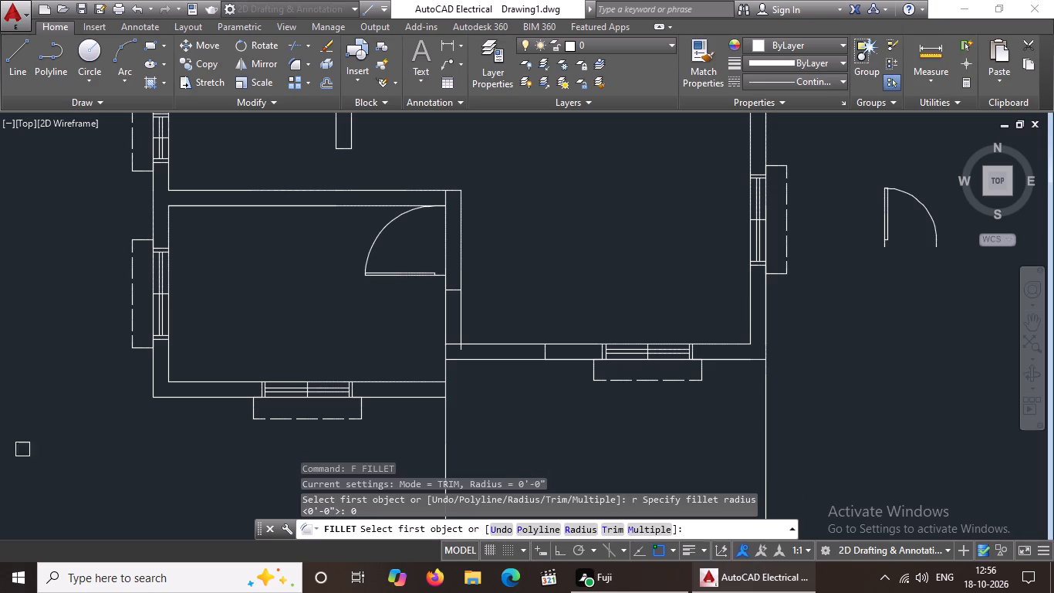
{"action": "left_click", "coordinate": [397, 402]}
{"action": "left_click", "coordinate": [458, 317]}
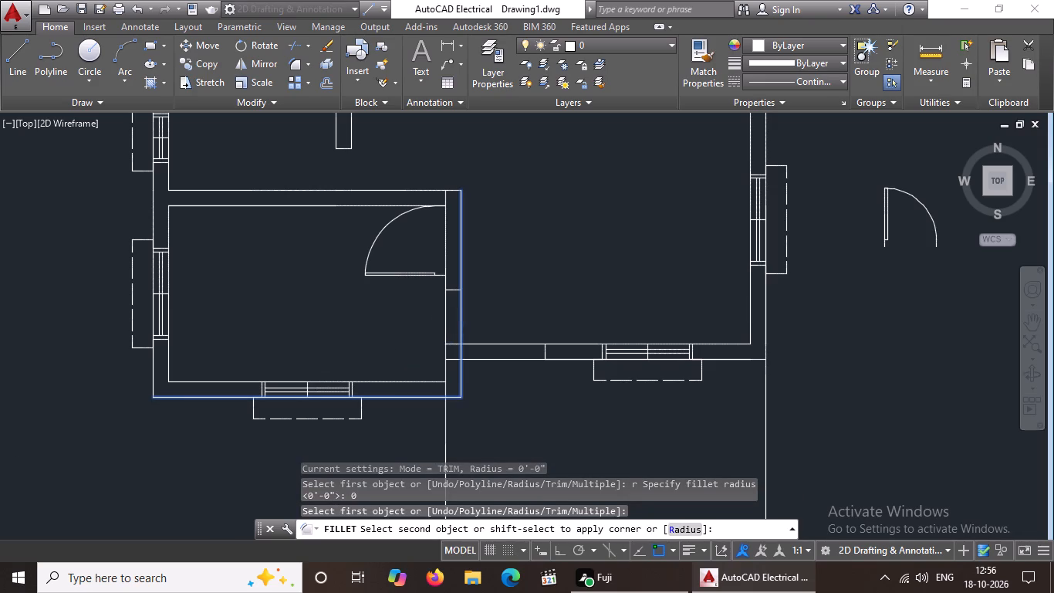
Trim away the window wall's two horizontal lines between its end cap and the lower-left room's door wall.
{"action": "scroll", "coordinate": [498, 387], "scroll_direction": "down", "scroll_amount": 3}
{"action": "middle_click_drag", "start_coordinate": [505, 409], "coordinate": [501, 386]}
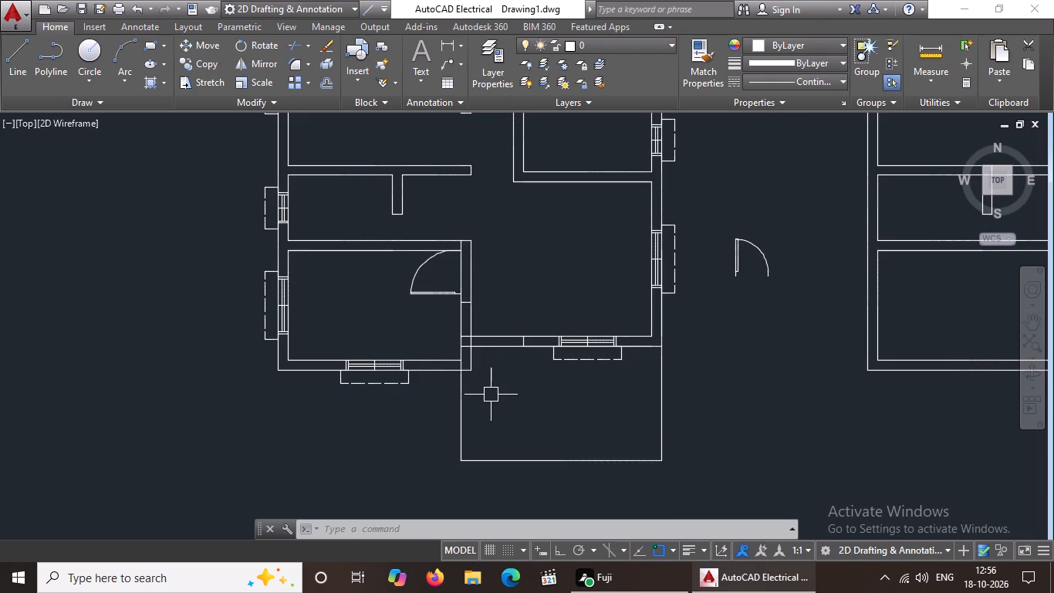
{"action": "key", "text": "Escape"}
{"action": "type", "text": "tr"}
{"action": "key", "text": "space"}
{"action": "key", "text": "space"}
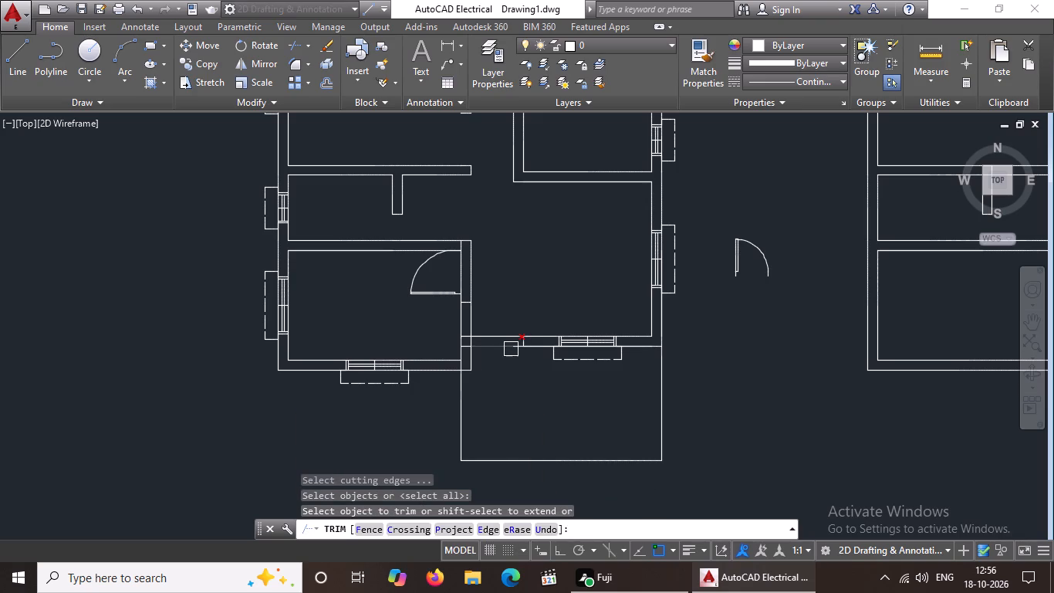
{"action": "scroll", "coordinate": [508, 349], "scroll_direction": "up", "scroll_amount": 2}
{"action": "left_click", "coordinate": [520, 350]}
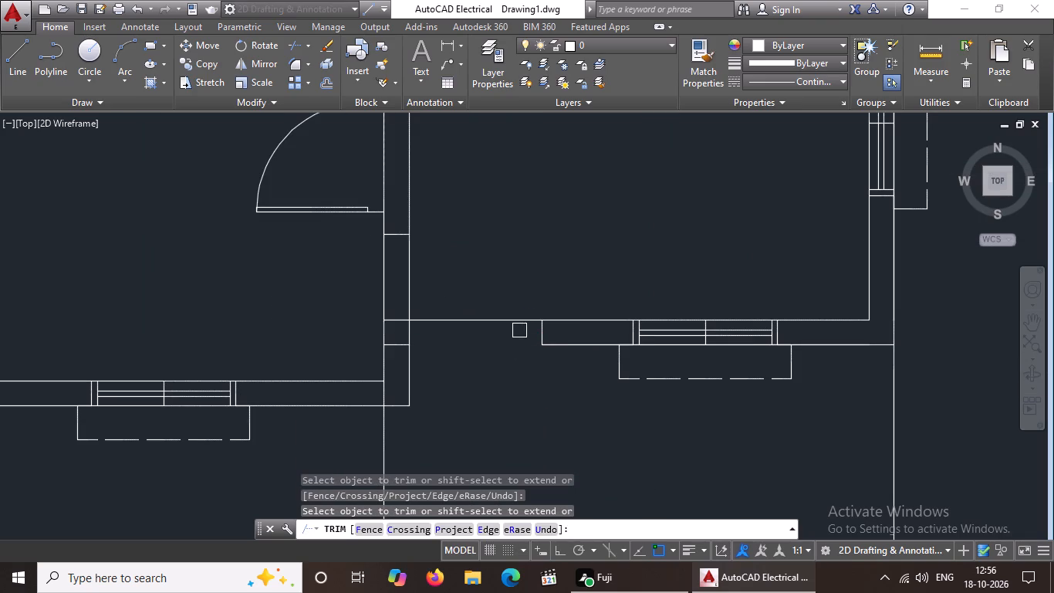
{"action": "left_click", "coordinate": [522, 319]}
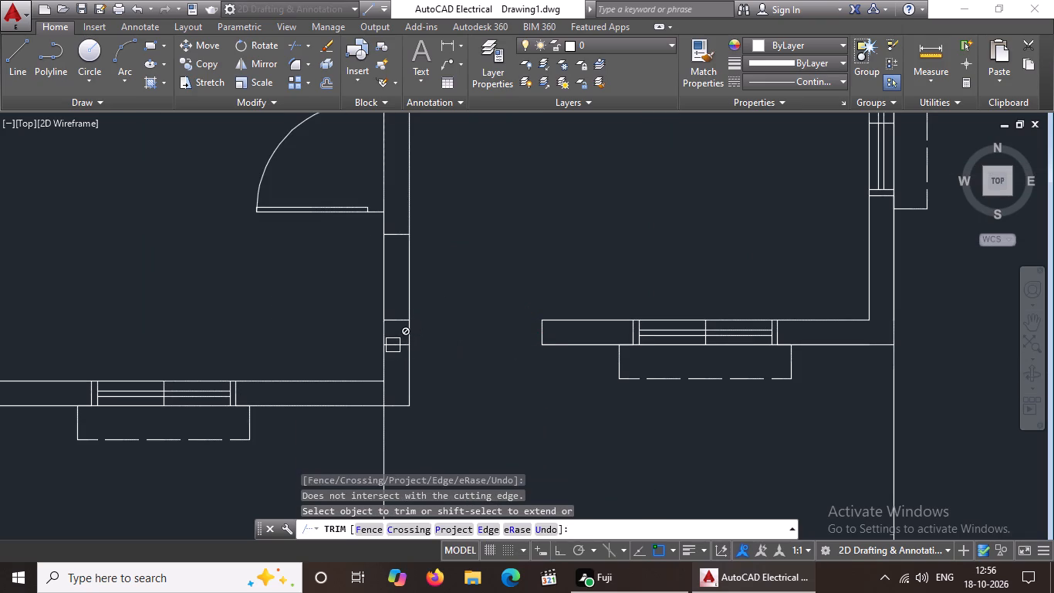
{"action": "left_click", "coordinate": [395, 316]}
{"action": "scroll", "coordinate": [392, 324], "scroll_direction": "up", "scroll_amount": 2}
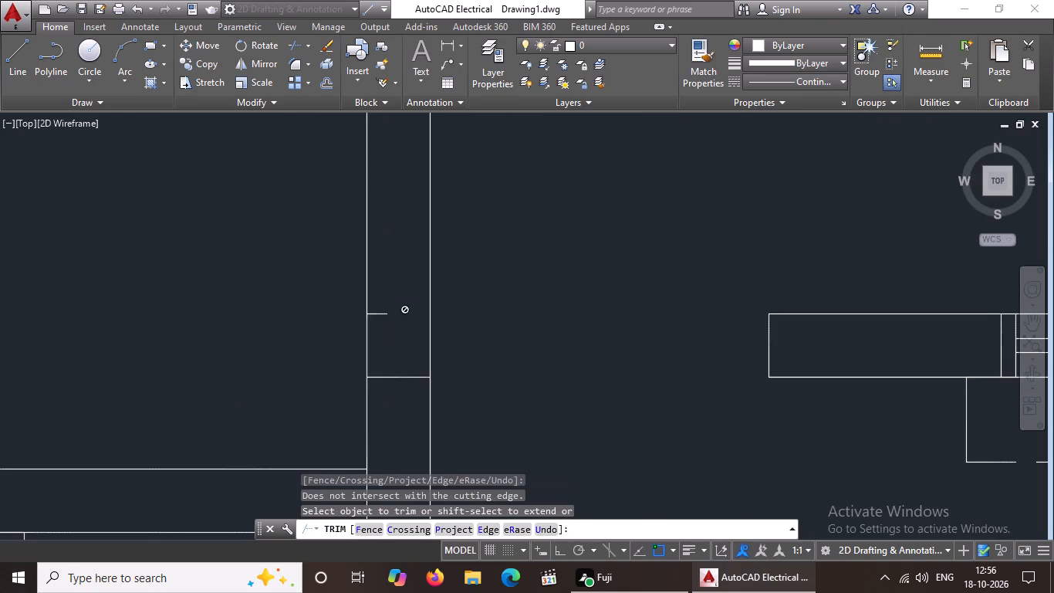
{"action": "scroll", "coordinate": [392, 324], "scroll_direction": "up", "scroll_amount": 1}
{"action": "scroll", "coordinate": [421, 329], "scroll_direction": "down", "scroll_amount": 5}
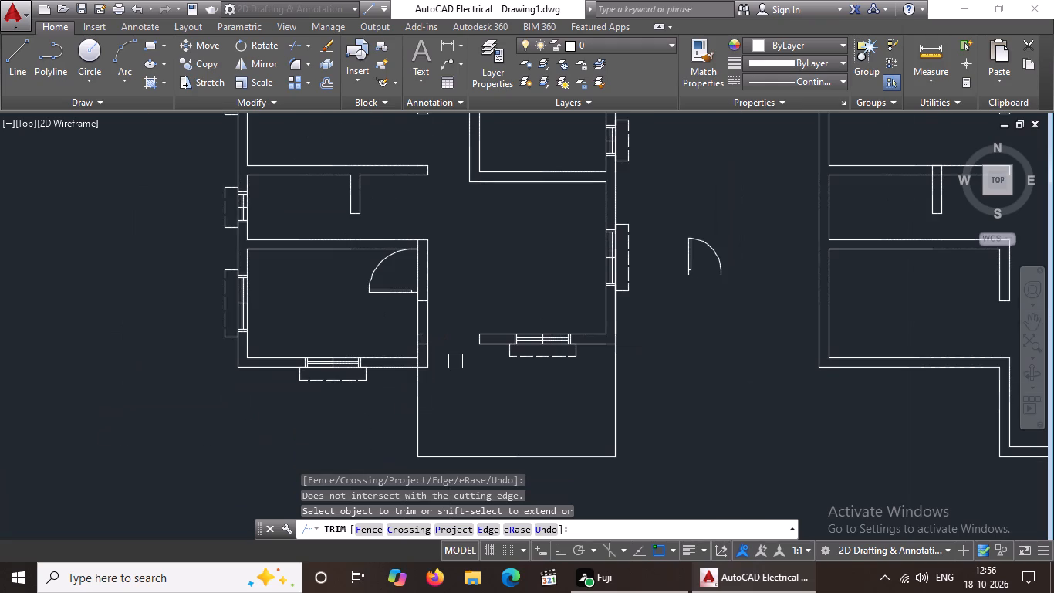
{"action": "key", "text": "Escape"}
Erase the two leftover horizontal line pieces inside the door wall's thickness below the door.
{"action": "scroll", "coordinate": [447, 341], "scroll_direction": "up", "scroll_amount": 2}
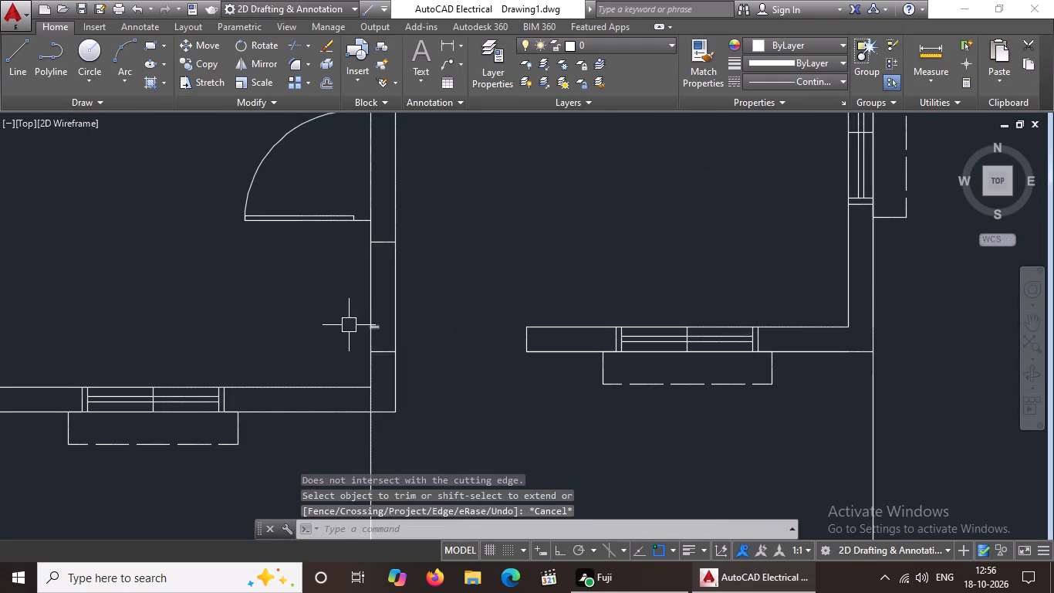
{"action": "left_click", "coordinate": [340, 311]}
{"action": "left_click", "coordinate": [434, 361]}
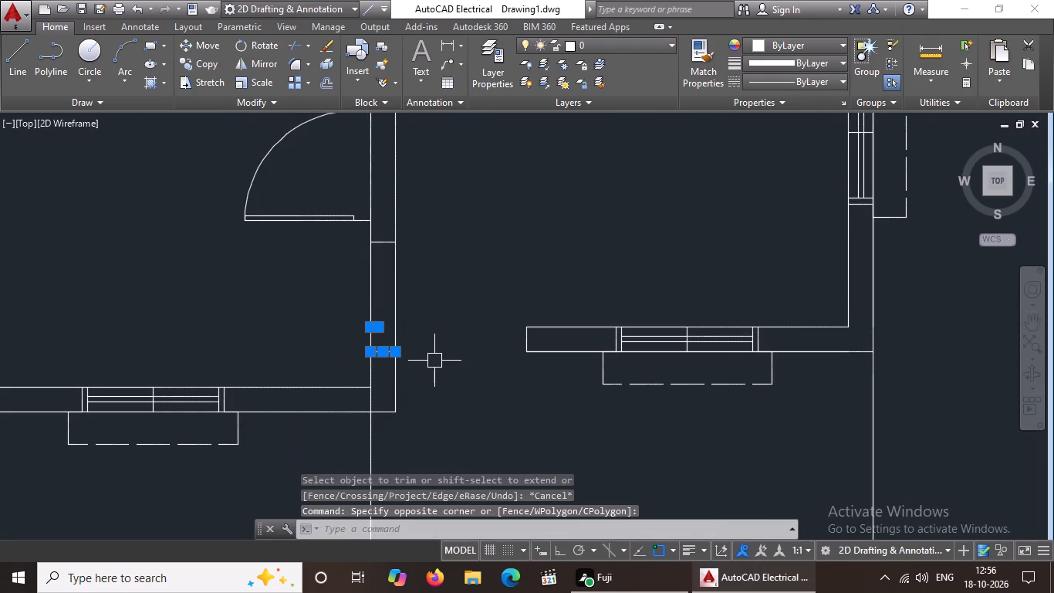
{"action": "key", "text": "Delete"}
{"action": "scroll", "coordinate": [435, 359], "scroll_direction": "down", "scroll_amount": 2}
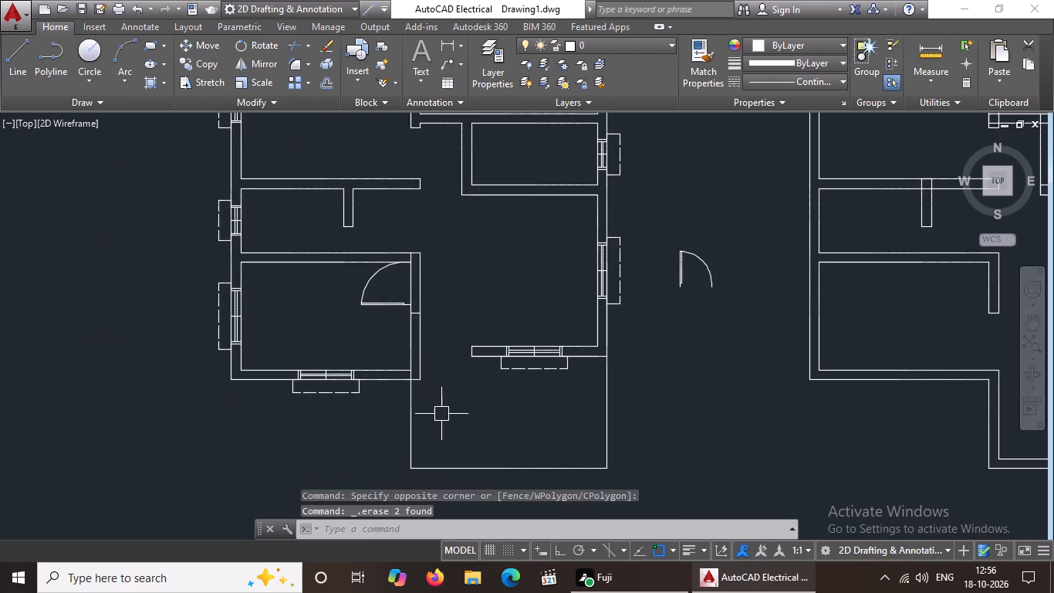
Trim the door wall's inner vertical line where it crosses the bottom wall at the lower-left room's corner.
{"action": "scroll", "coordinate": [408, 374], "scroll_direction": "up", "scroll_amount": 1}
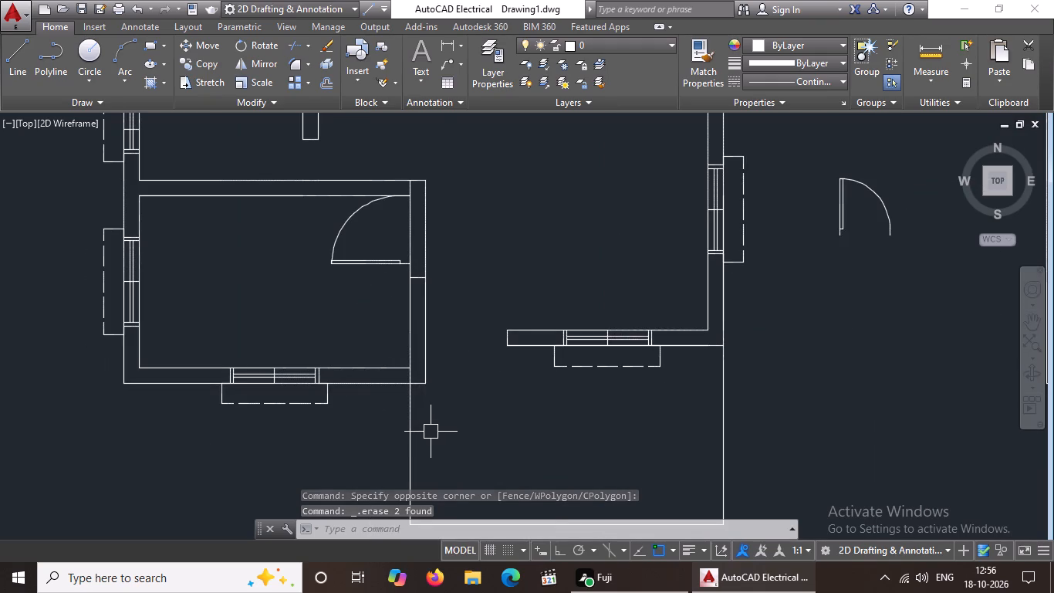
{"action": "key", "text": "Escape"}
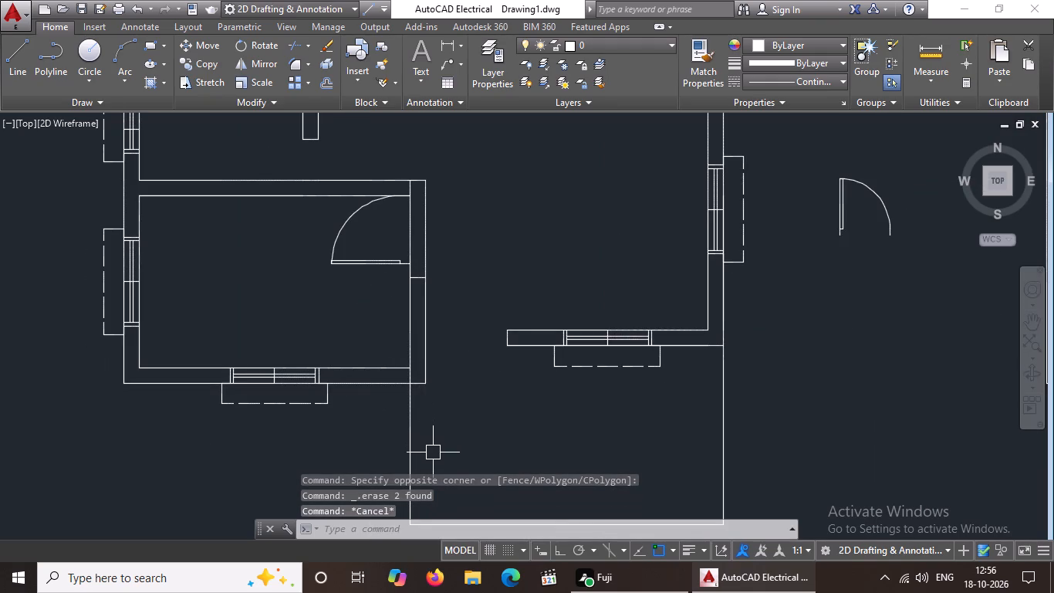
{"action": "type", "text": "tr"}
{"action": "key", "text": "space"}
{"action": "key", "text": "space"}
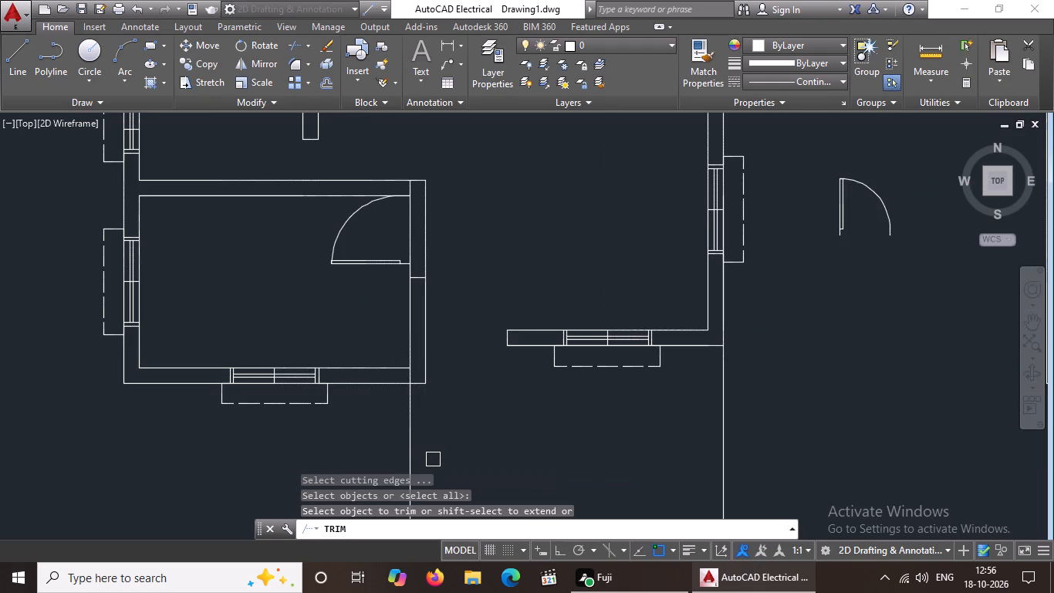
{"action": "scroll", "coordinate": [428, 368], "scroll_direction": "up", "scroll_amount": 3}
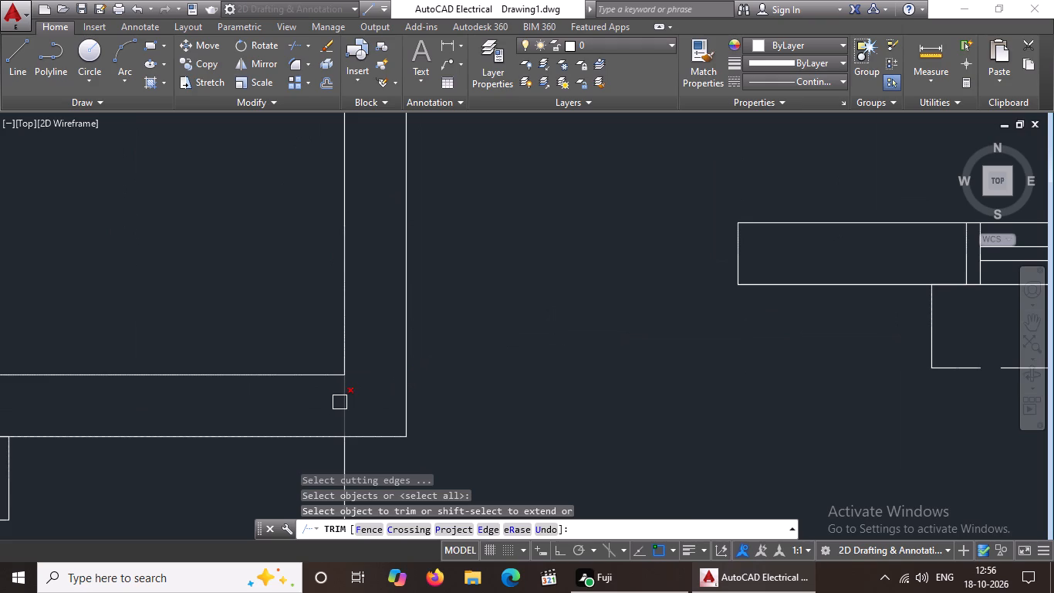
{"action": "left_click", "coordinate": [340, 402]}
{"action": "scroll", "coordinate": [414, 388], "scroll_direction": "down", "scroll_amount": 3}
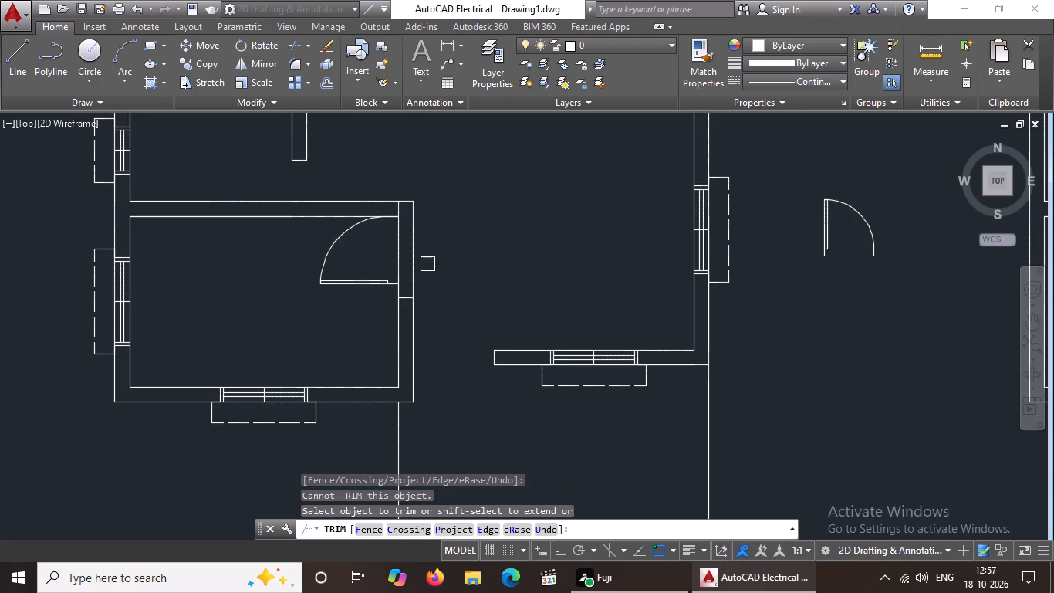
{"action": "key", "text": "Escape"}
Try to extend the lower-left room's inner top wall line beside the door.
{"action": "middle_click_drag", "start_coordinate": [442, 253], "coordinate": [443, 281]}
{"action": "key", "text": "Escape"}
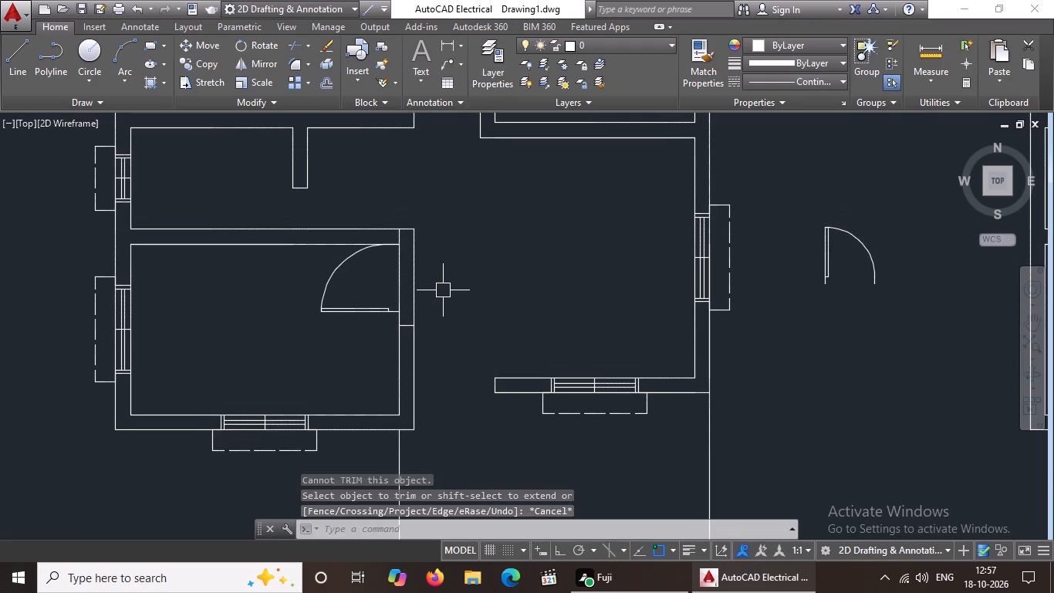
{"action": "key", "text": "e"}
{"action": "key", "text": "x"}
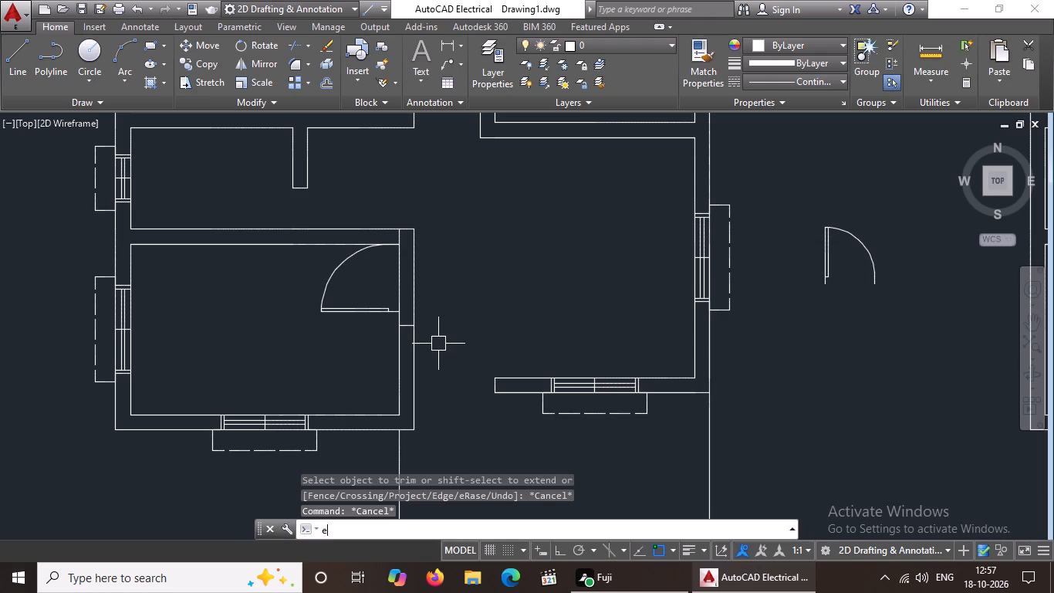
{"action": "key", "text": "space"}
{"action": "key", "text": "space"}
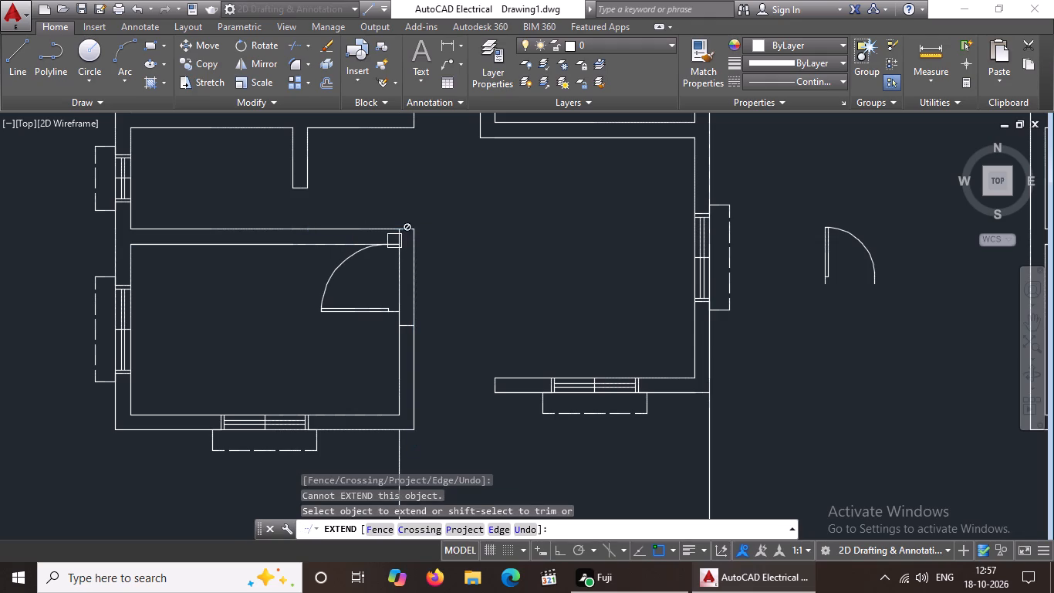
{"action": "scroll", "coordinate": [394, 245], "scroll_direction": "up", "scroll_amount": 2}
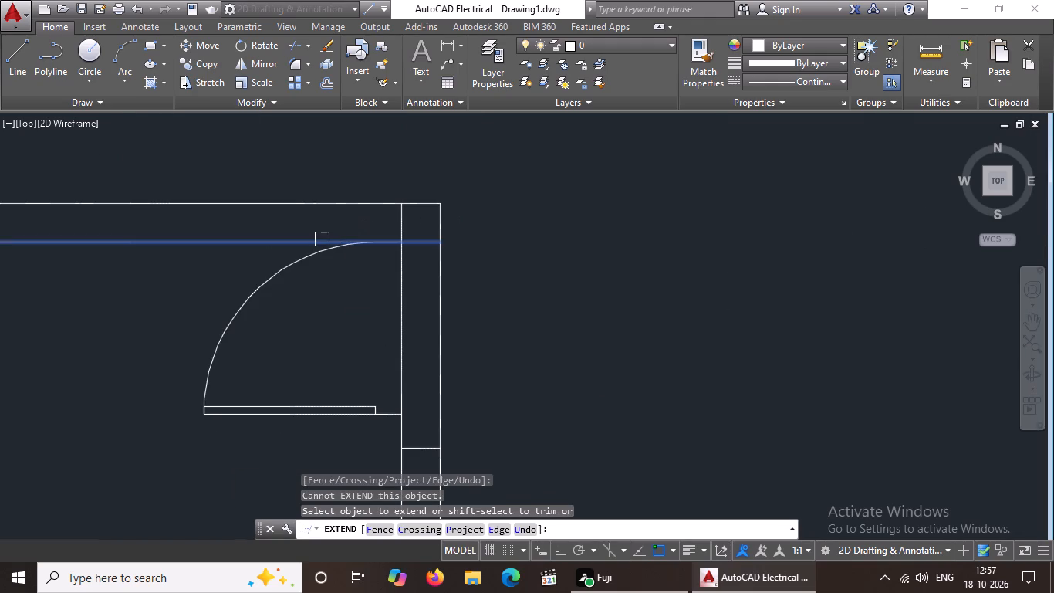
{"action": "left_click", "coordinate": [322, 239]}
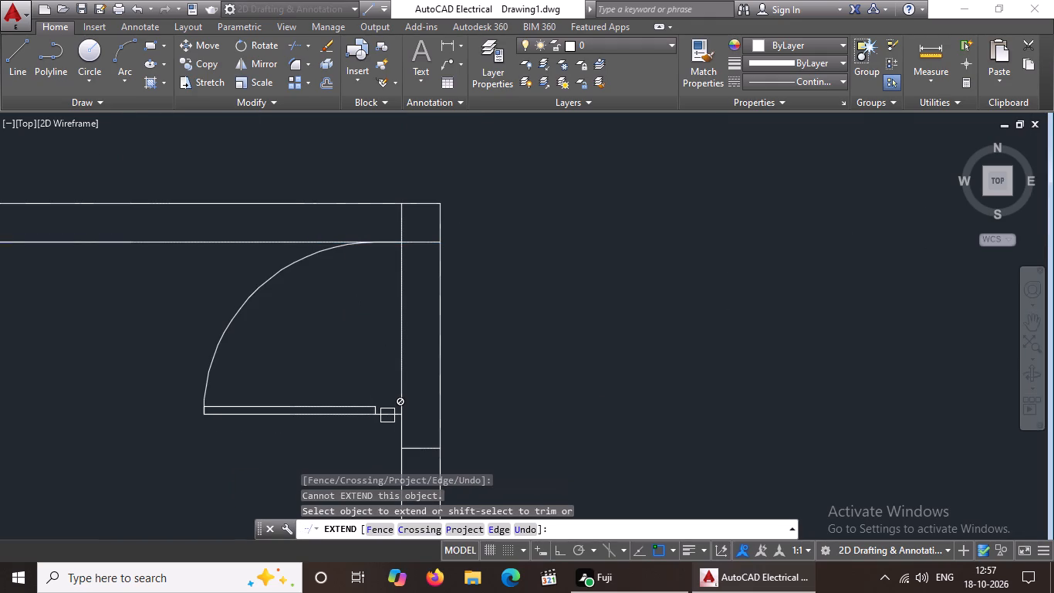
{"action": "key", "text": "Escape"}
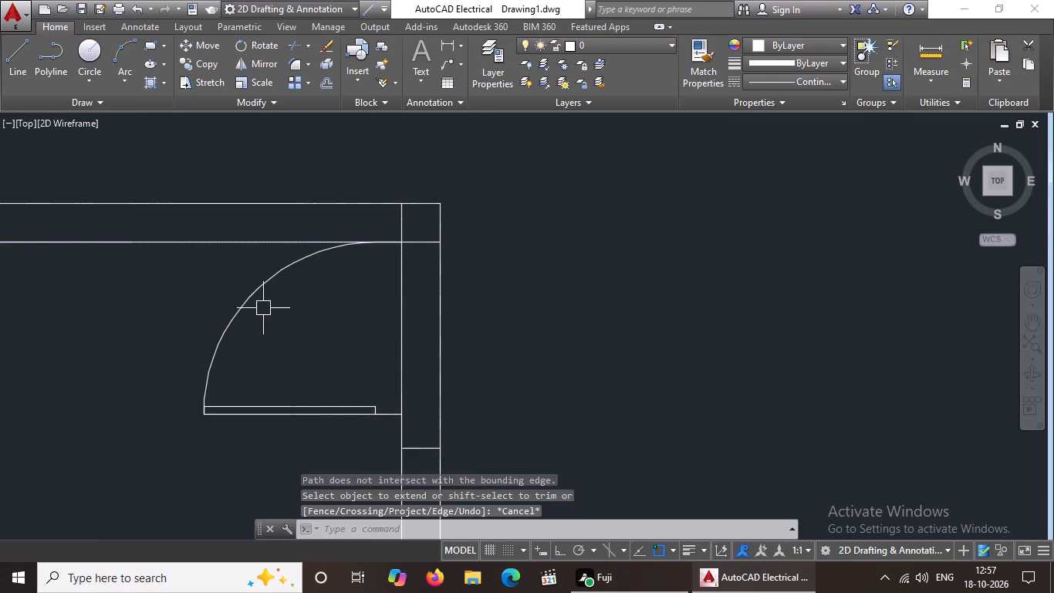
Move the lower-left room's door across the wall thickness so its upper jamb end meets the door wall's outer line.
{"action": "scroll", "coordinate": [262, 304], "scroll_direction": "down", "scroll_amount": 2}
{"action": "scroll", "coordinate": [231, 276], "scroll_direction": "up", "scroll_amount": 1}
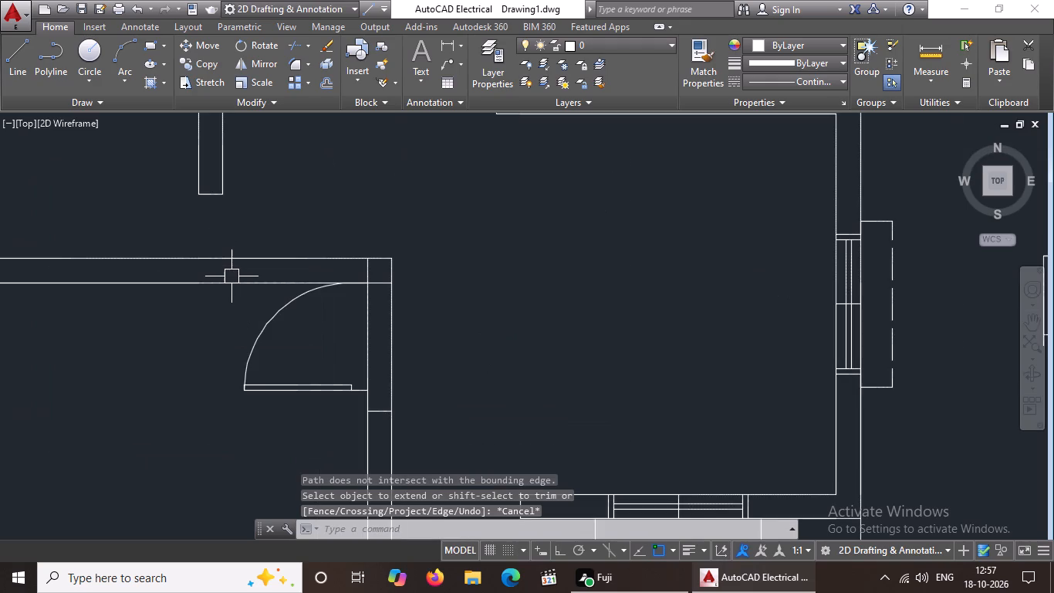
{"action": "left_click", "coordinate": [217, 272]}
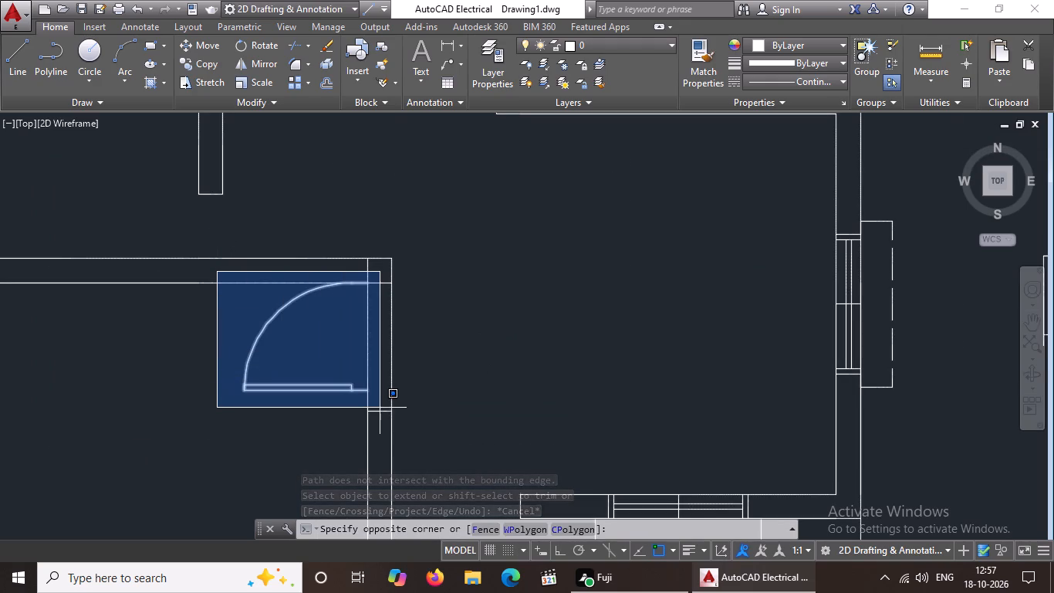
{"action": "left_click", "coordinate": [380, 407]}
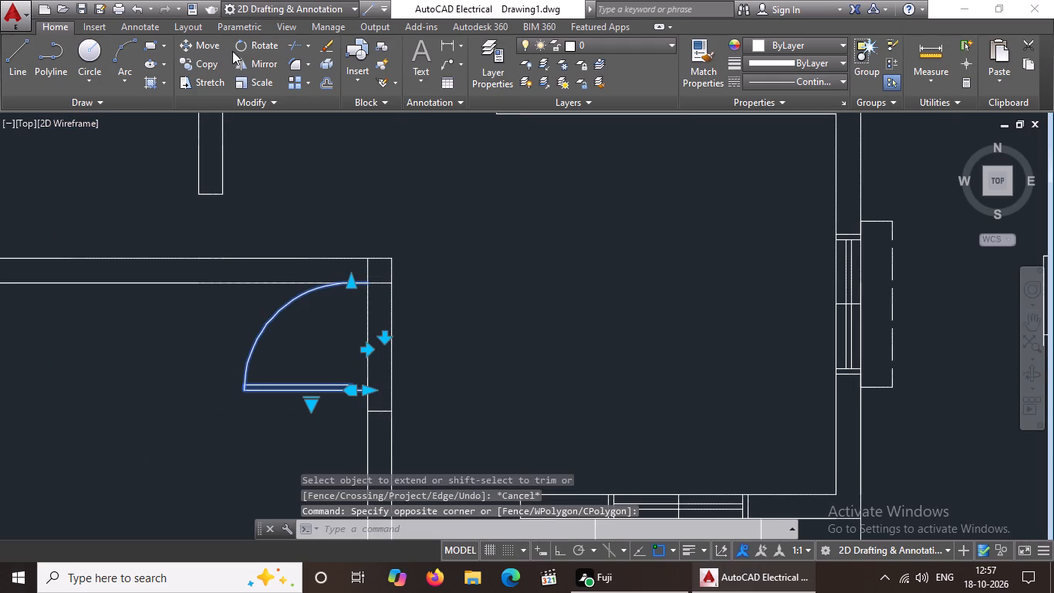
{"action": "left_click", "coordinate": [196, 46]}
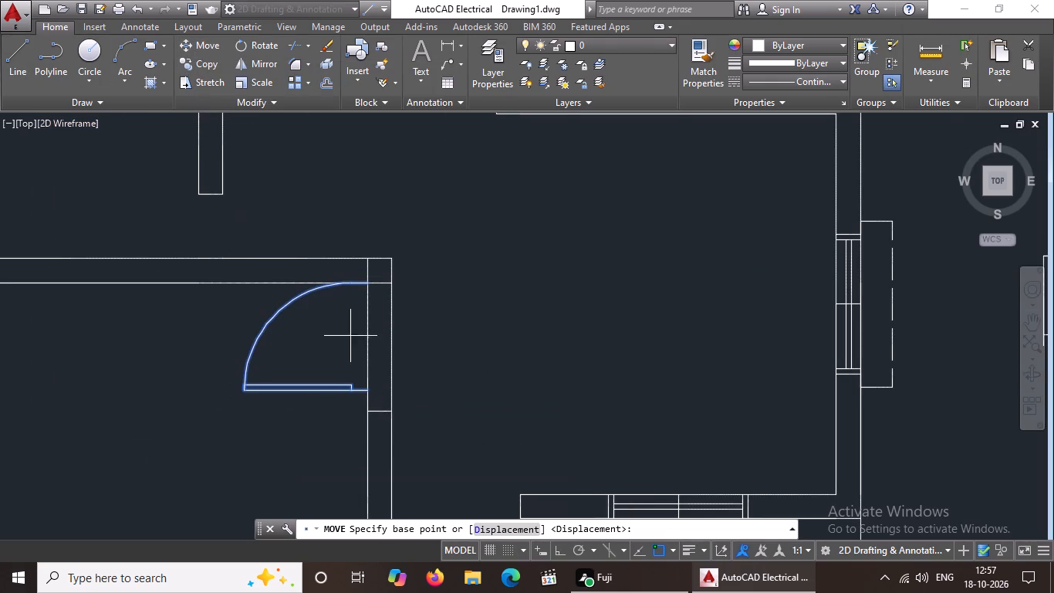
{"action": "left_click", "coordinate": [374, 284]}
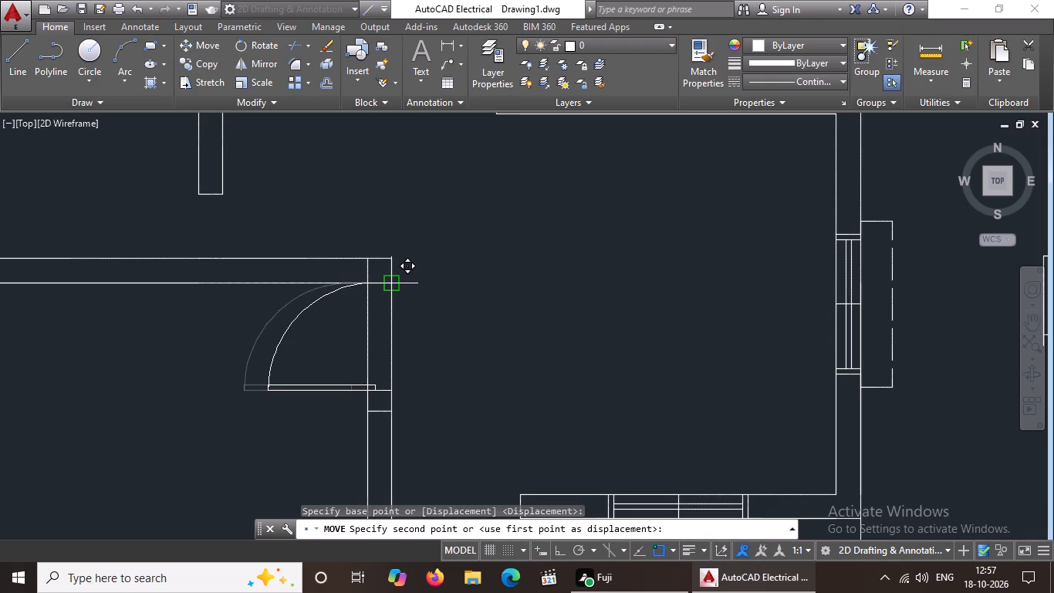
{"action": "left_click", "coordinate": [387, 283]}
{"action": "scroll", "coordinate": [427, 287], "scroll_direction": "down", "scroll_amount": 3}
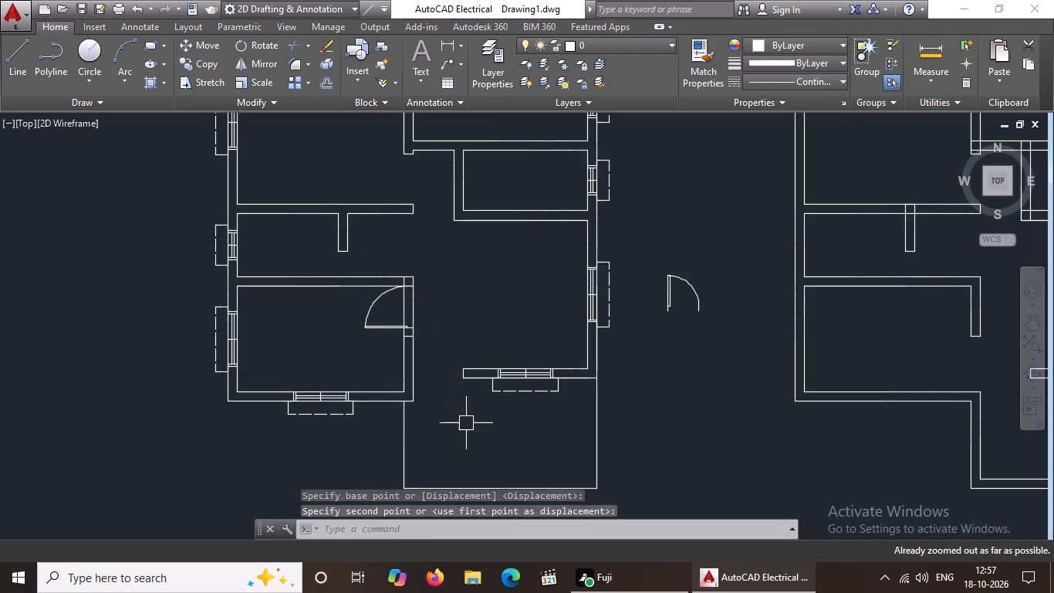
{"action": "key", "text": "Escape"}
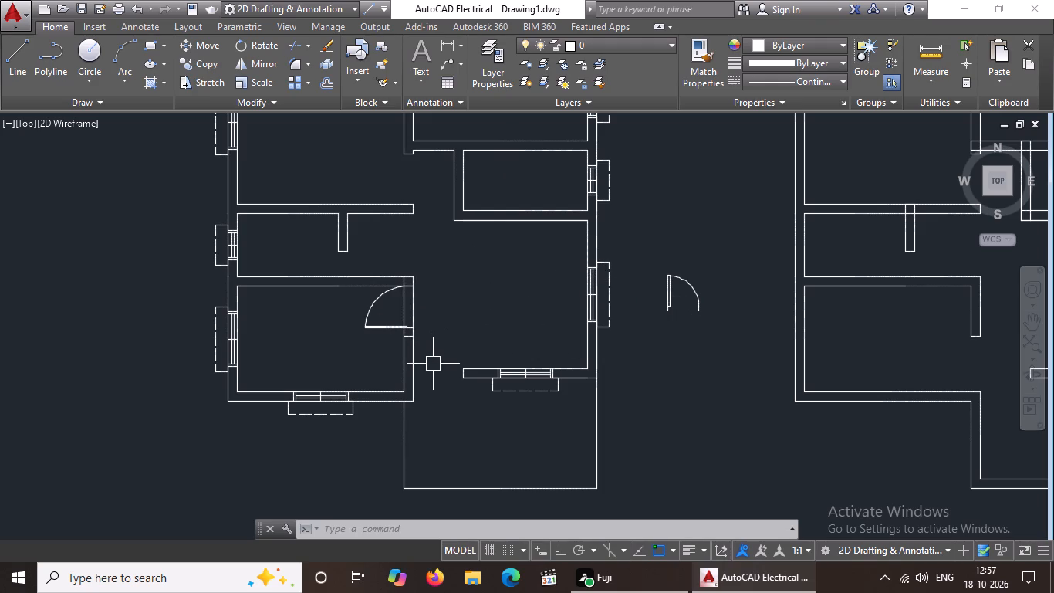
Erase the short horizontal line crossing the door wall just below the door.
{"action": "scroll", "coordinate": [409, 317], "scroll_direction": "up", "scroll_amount": 3}
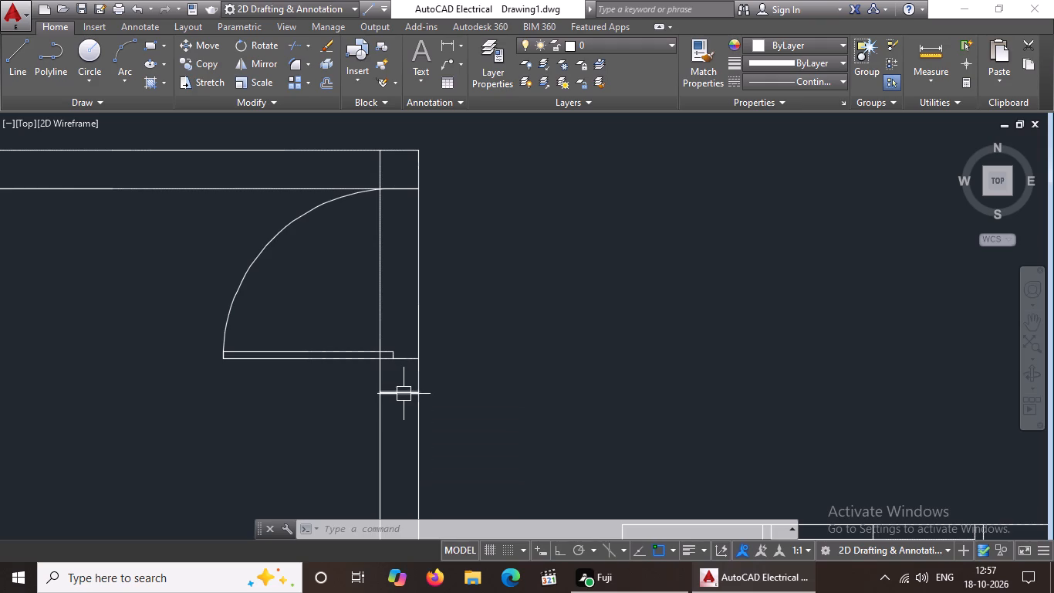
{"action": "left_click", "coordinate": [404, 393]}
{"action": "key", "text": "Delete"}
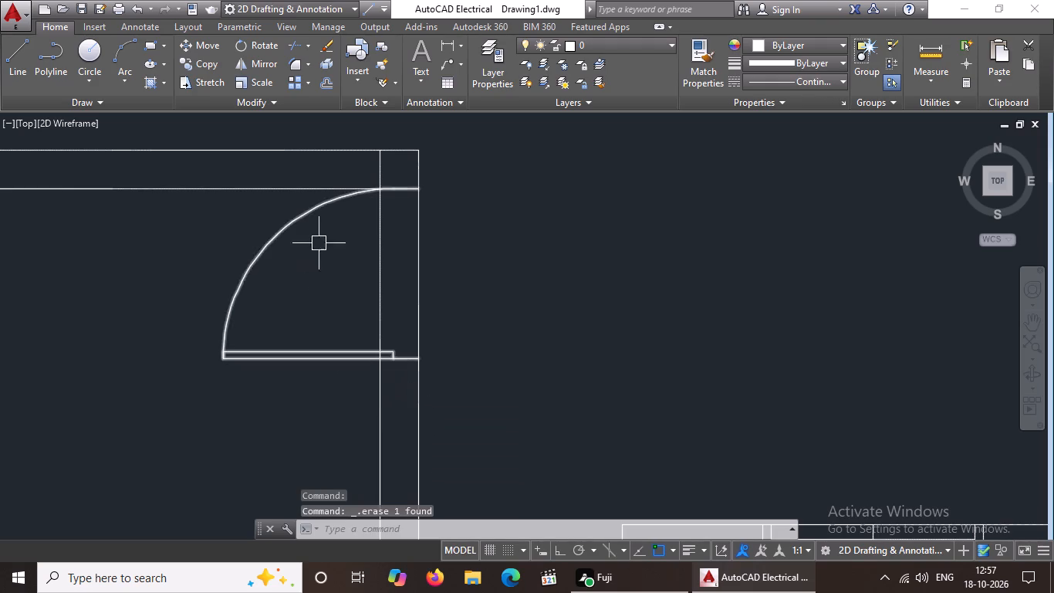
{"action": "key", "text": "Escape"}
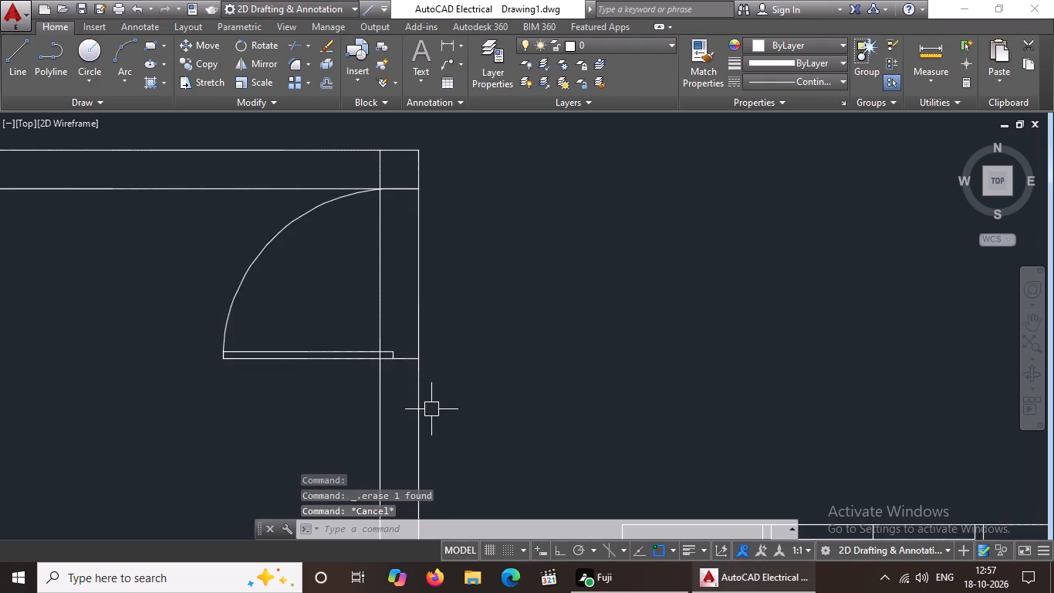
Trim the door wall's inner vertical line through the top wall's thickness and across the door opening, including the piece at the door leaf.
{"action": "type", "text": "tr"}
{"action": "key", "text": "space"}
{"action": "key", "text": "space"}
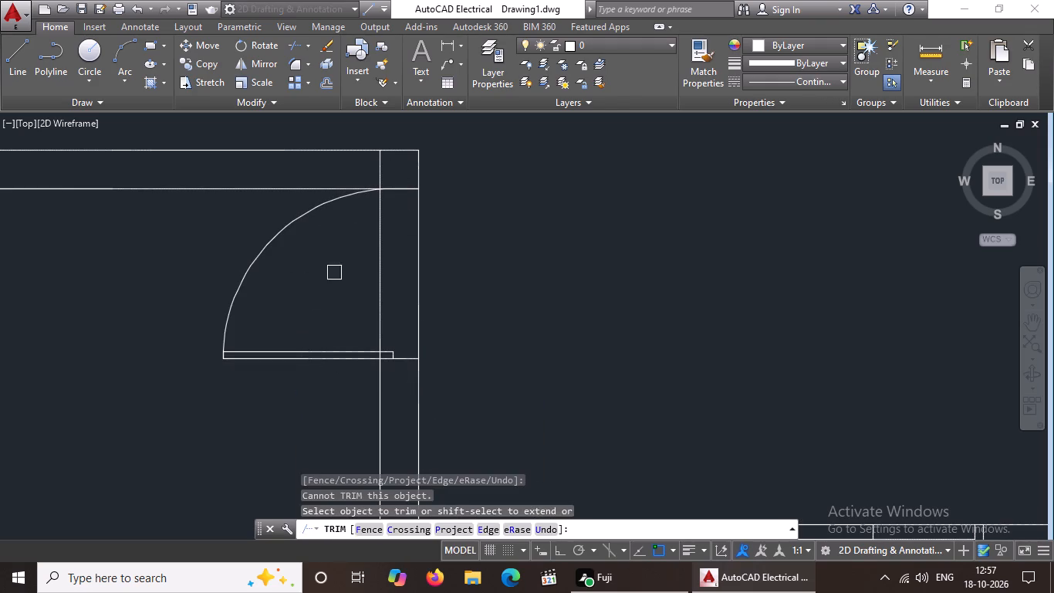
{"action": "left_click", "coordinate": [377, 171]}
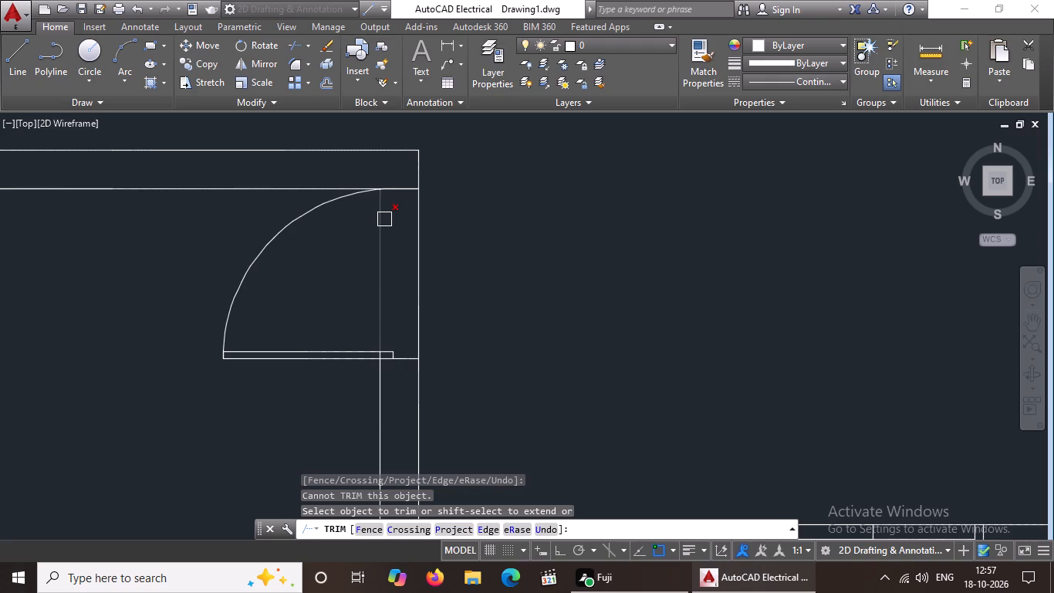
{"action": "left_click", "coordinate": [384, 219]}
{"action": "scroll", "coordinate": [363, 375], "scroll_direction": "up", "scroll_amount": 3}
{"action": "left_click", "coordinate": [424, 300]}
{"action": "scroll", "coordinate": [469, 286], "scroll_direction": "down", "scroll_amount": 4}
{"action": "scroll", "coordinate": [498, 341], "scroll_direction": "down", "scroll_amount": 1}
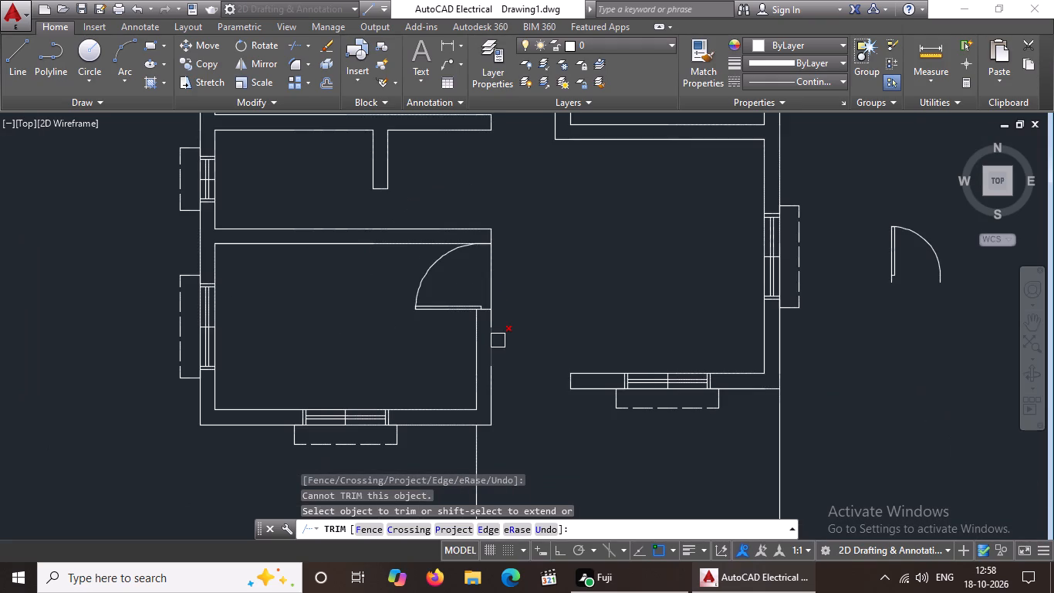
{"action": "scroll", "coordinate": [508, 315], "scroll_direction": "down", "scroll_amount": 1}
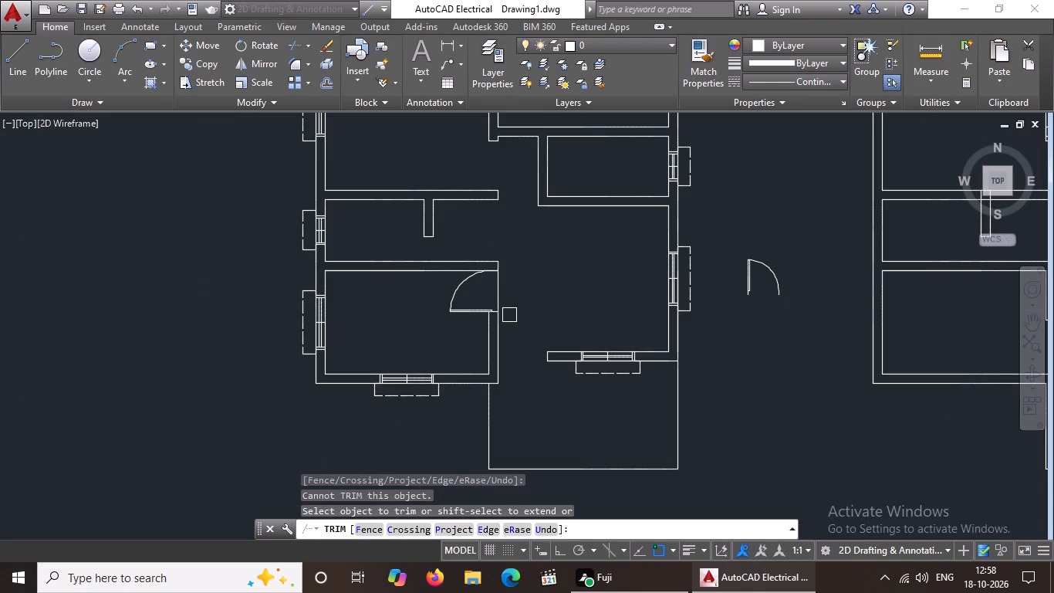
Rotate the loose door outside the plan's outer wall by 90° counterclockwise with Ortho on.
{"action": "middle_click_drag", "start_coordinate": [512, 314], "coordinate": [496, 362]}
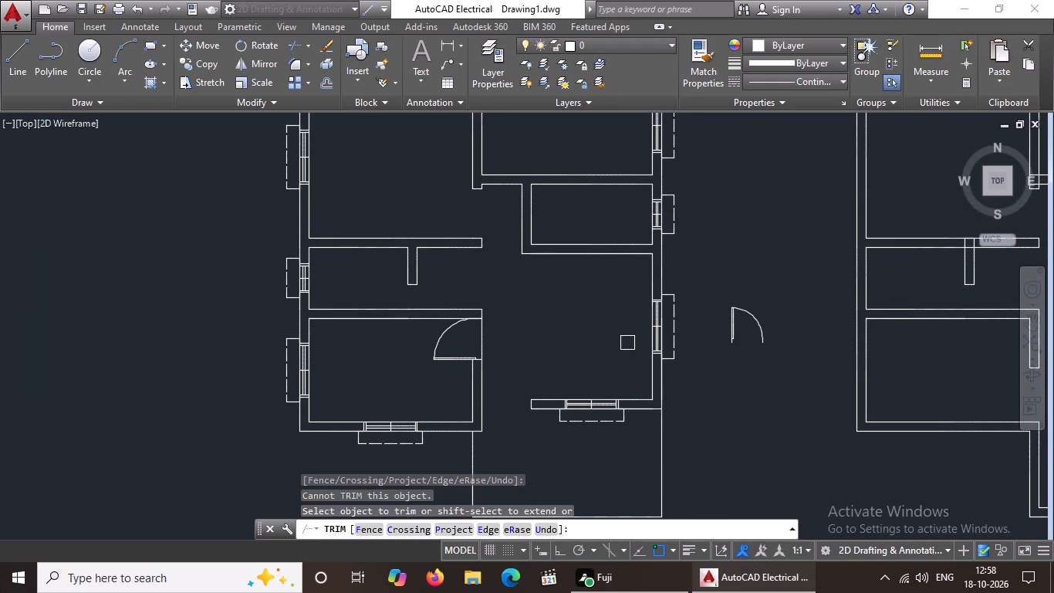
{"action": "key", "text": "Escape"}
{"action": "left_click", "coordinate": [698, 282]}
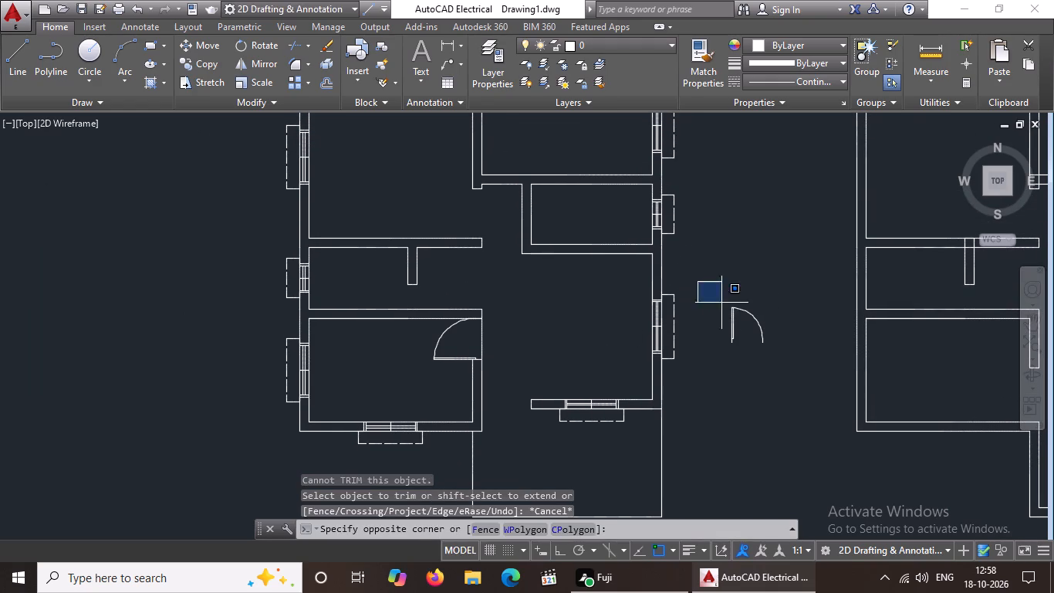
{"action": "left_click", "coordinate": [784, 362]}
{"action": "left_click", "coordinate": [252, 45]}
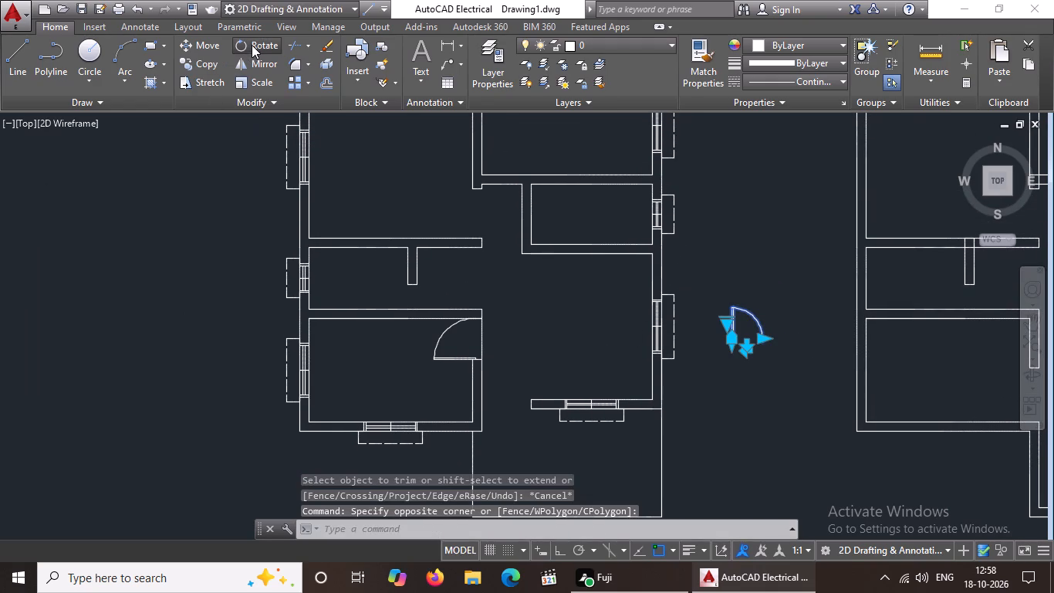
{"action": "left_click", "coordinate": [558, 554]}
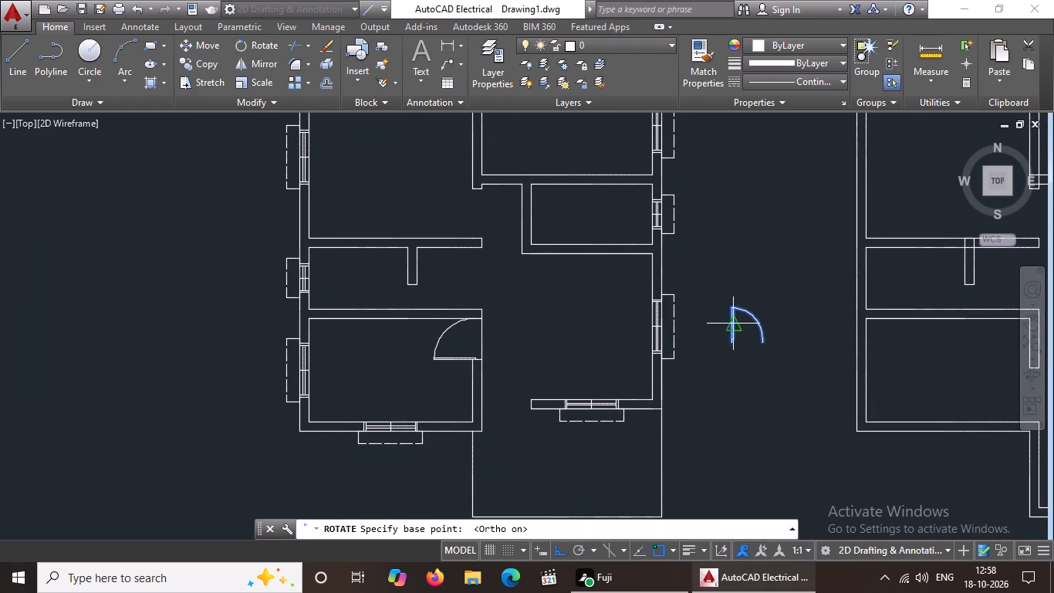
{"action": "left_click", "coordinate": [739, 321]}
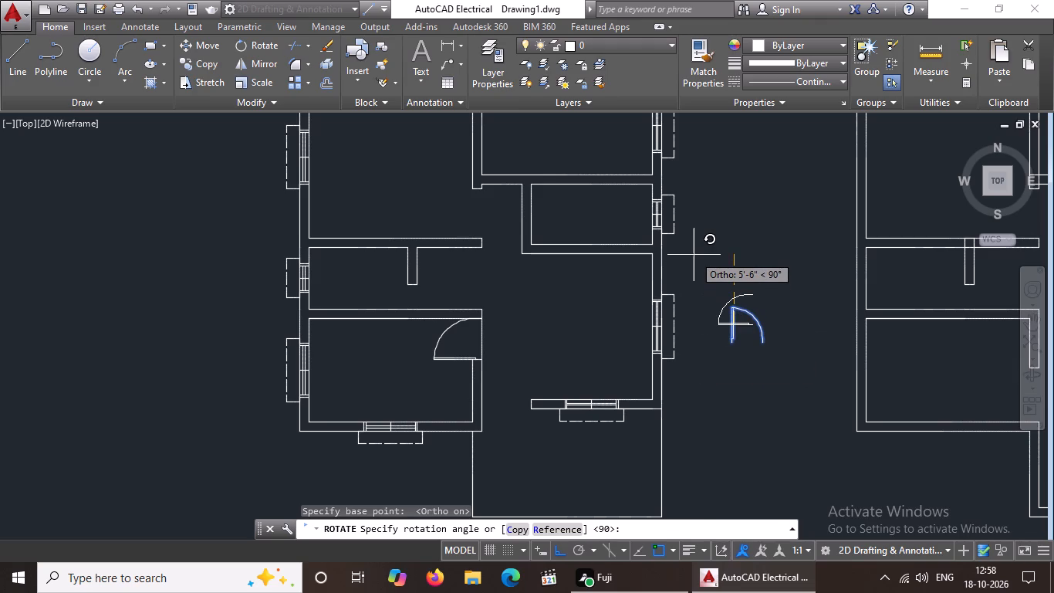
{"action": "left_click", "coordinate": [694, 255]}
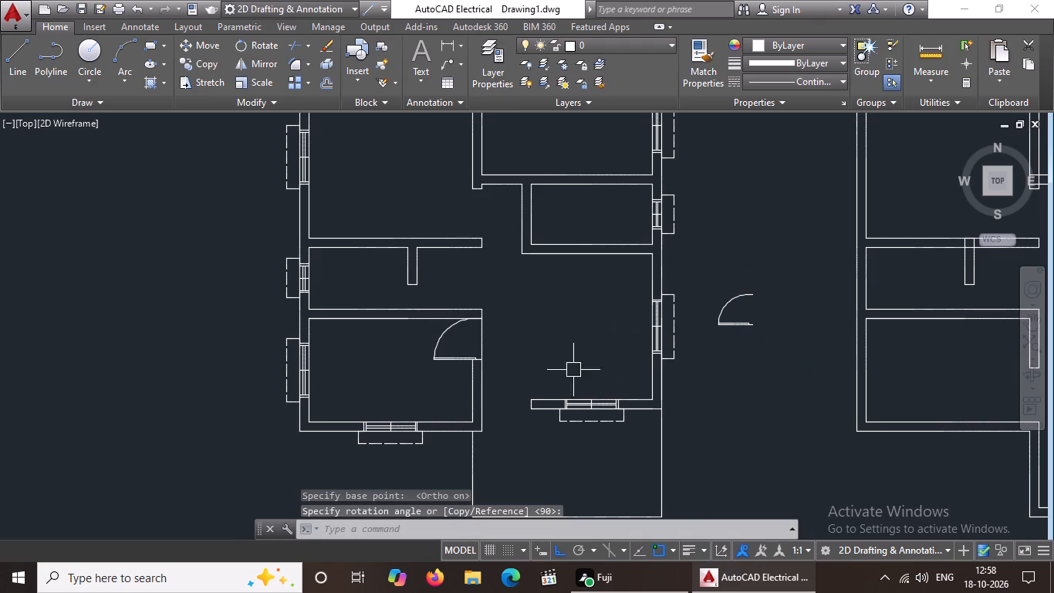
{"action": "key", "text": "Escape"}
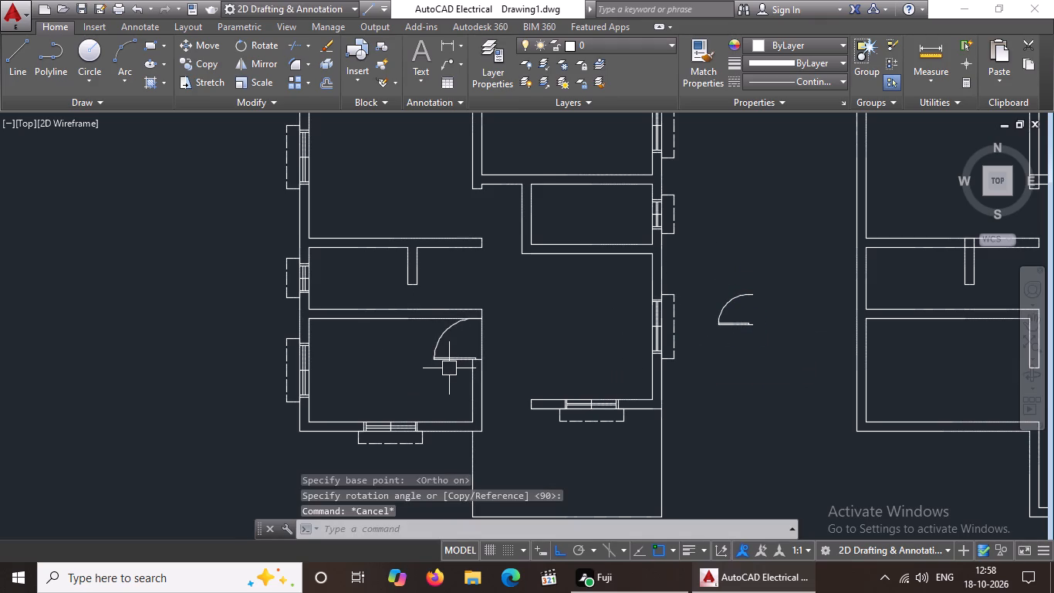
Extend both lines of the short partition above the lower-left room down to that room's inner top wall line.
{"action": "key", "text": "e"}
{"action": "key", "text": "x"}
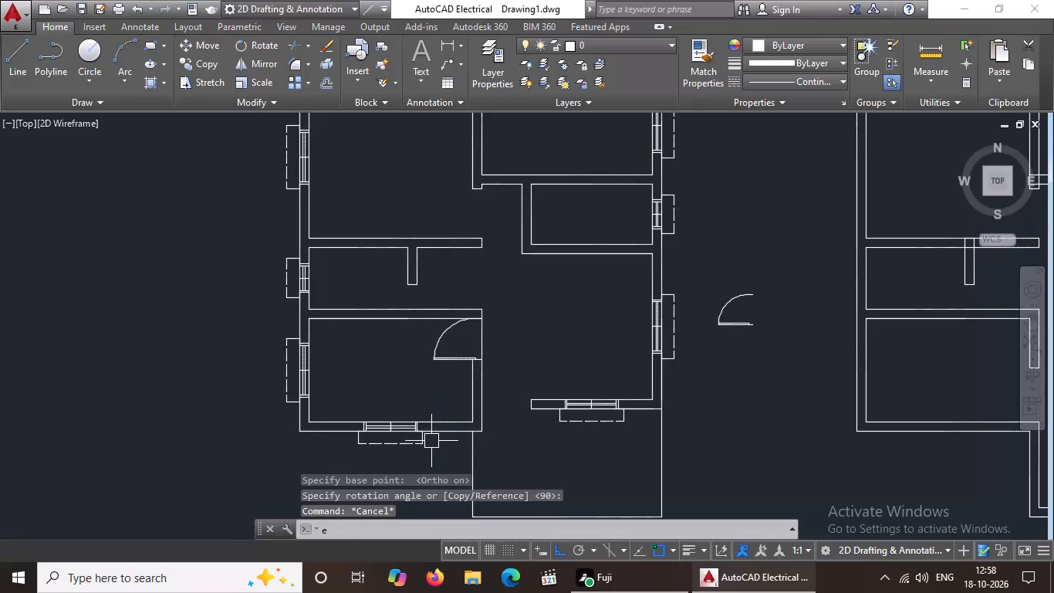
{"action": "key", "text": "space"}
{"action": "key", "text": "space"}
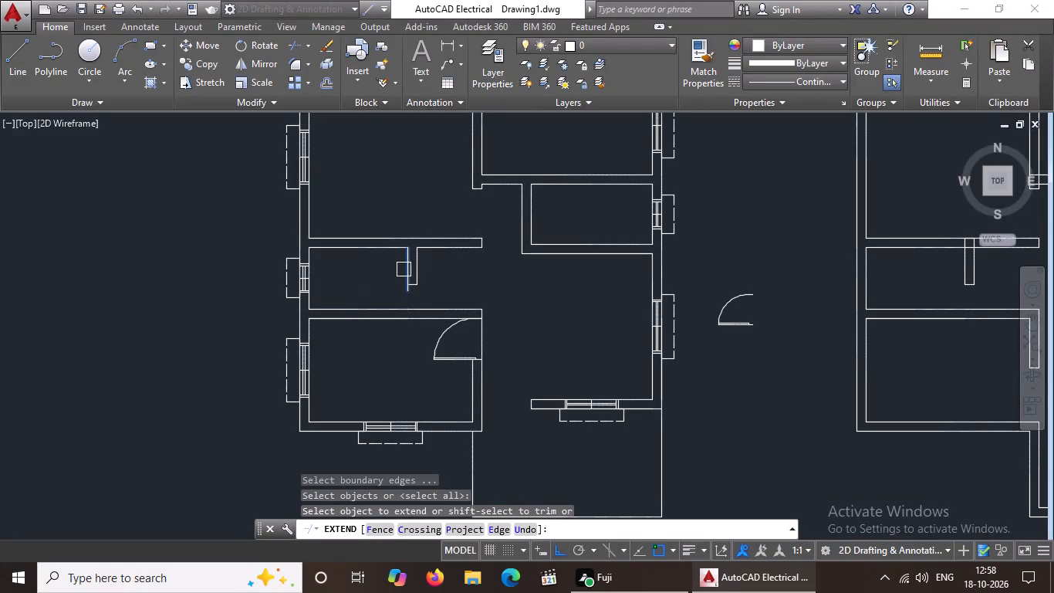
{"action": "left_click", "coordinate": [404, 269]}
{"action": "left_click", "coordinate": [413, 271]}
{"action": "scroll", "coordinate": [409, 285], "scroll_direction": "up", "scroll_amount": 2}
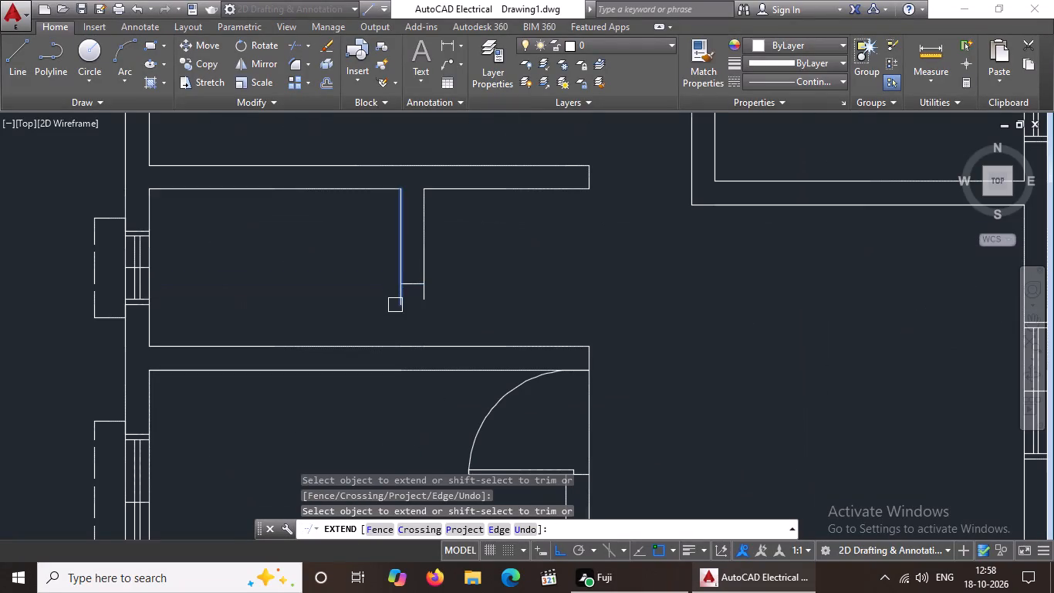
{"action": "left_click", "coordinate": [395, 300]}
{"action": "left_click", "coordinate": [424, 296]}
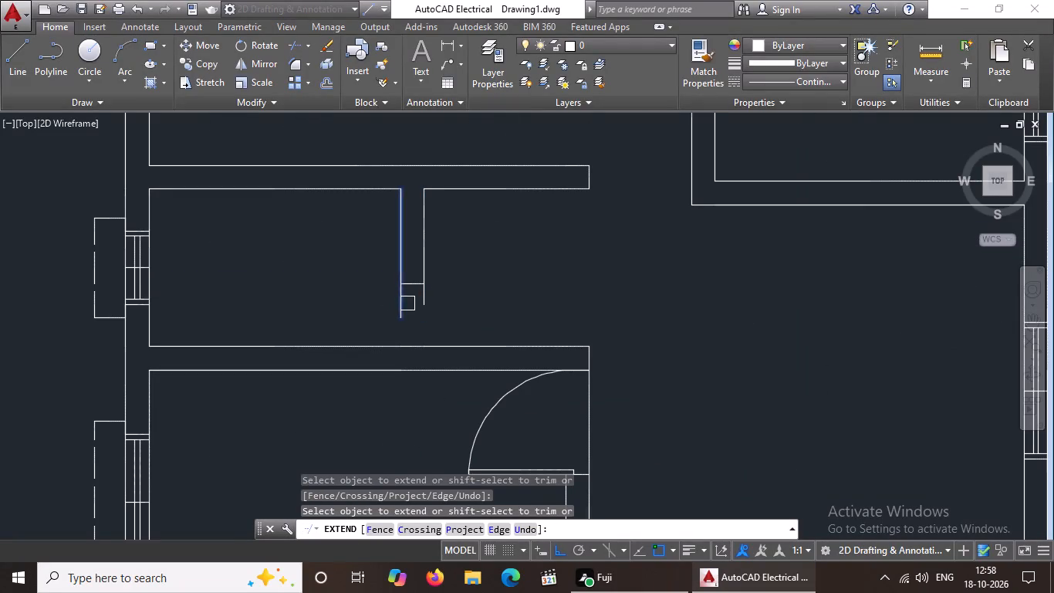
{"action": "left_click", "coordinate": [396, 299]}
{"action": "left_click", "coordinate": [421, 299]}
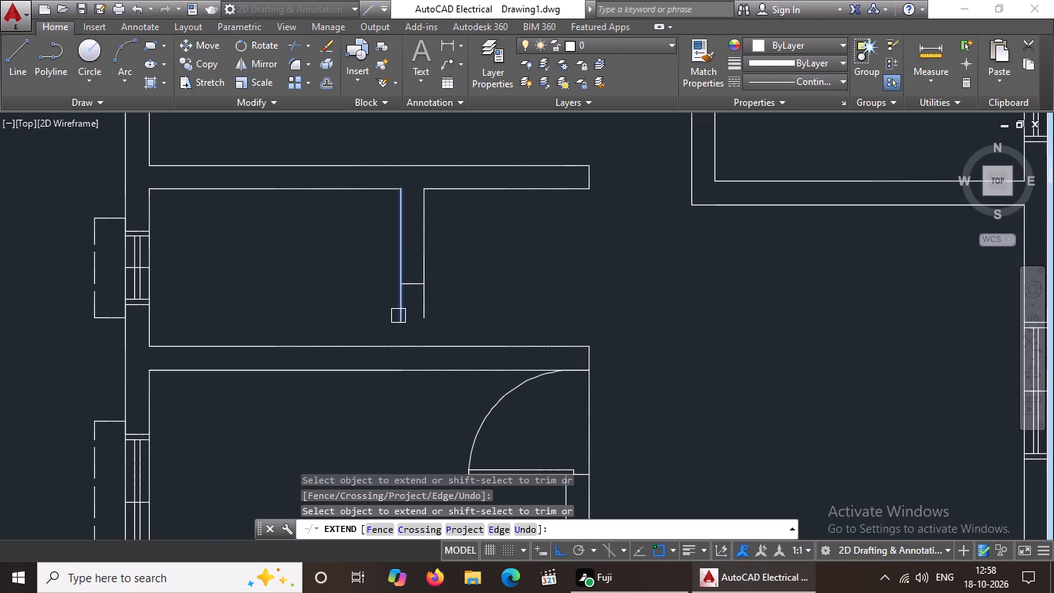
{"action": "left_click", "coordinate": [402, 300]}
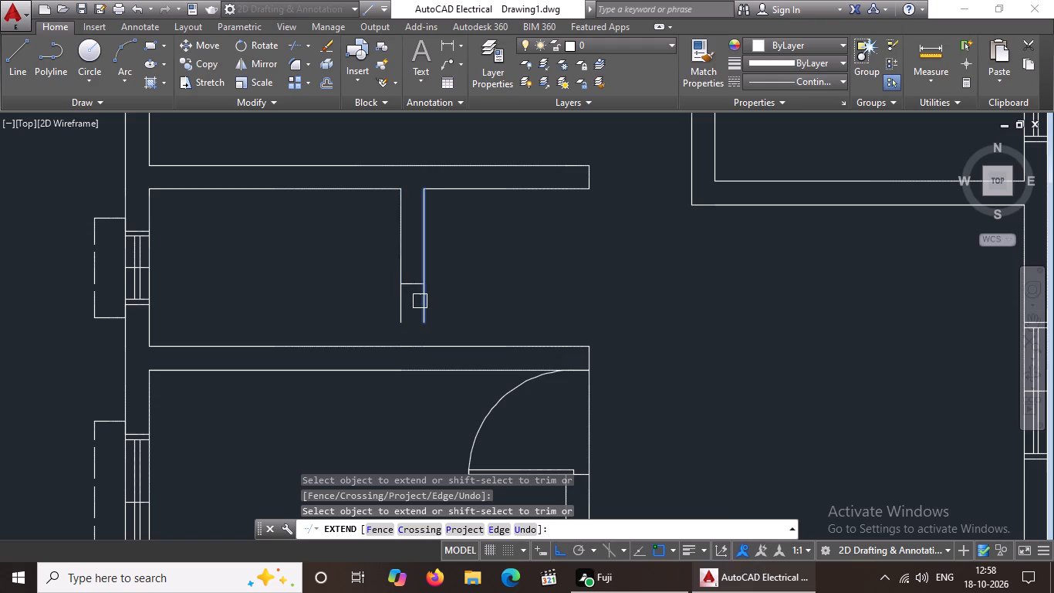
{"action": "left_click", "coordinate": [421, 300]}
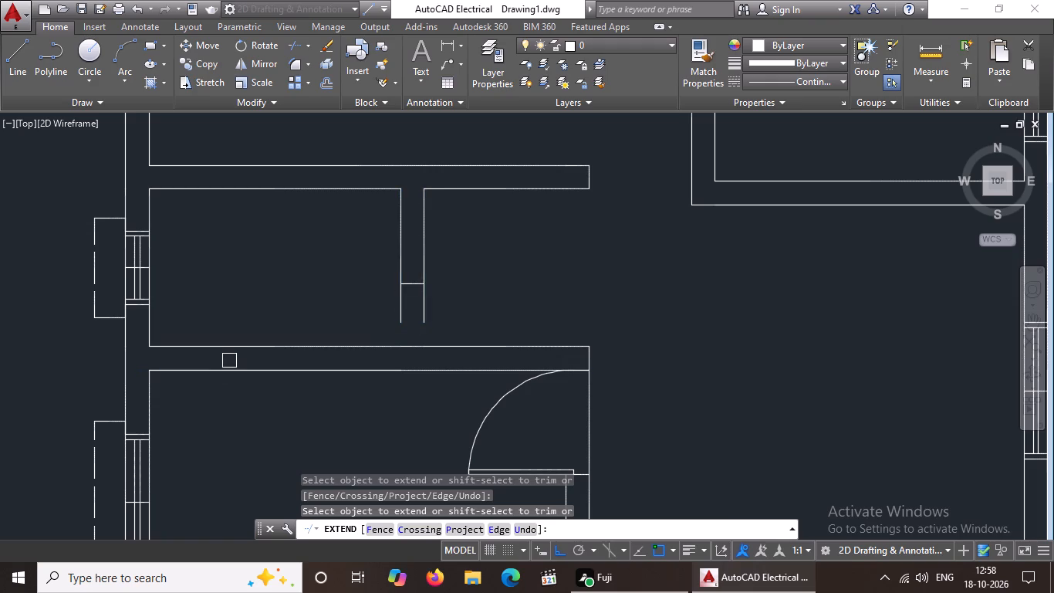
{"action": "left_click", "coordinate": [406, 317]}
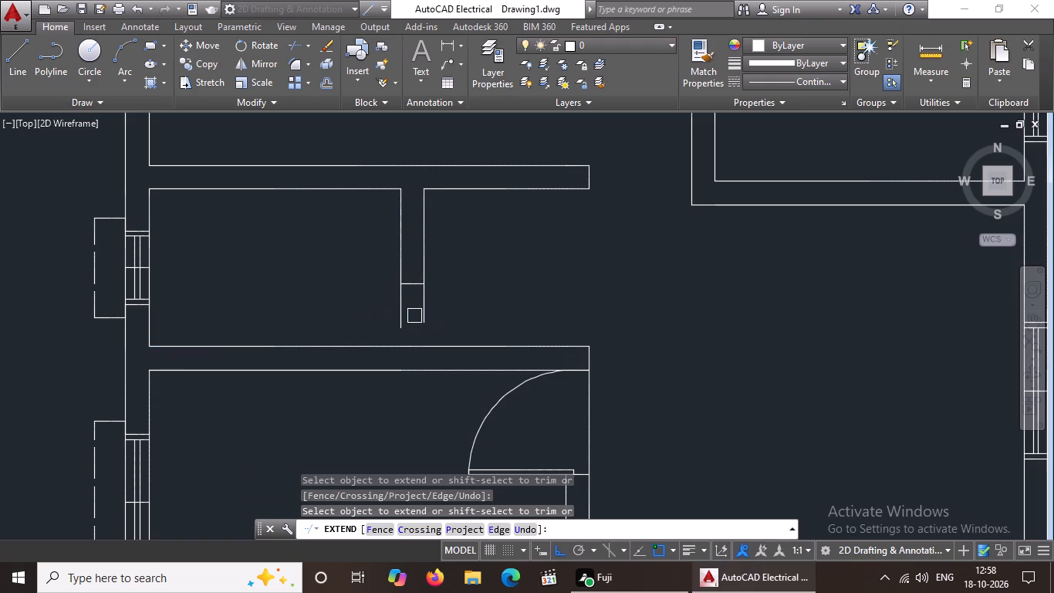
{"action": "left_click", "coordinate": [423, 312]}
{"action": "left_click", "coordinate": [397, 313]}
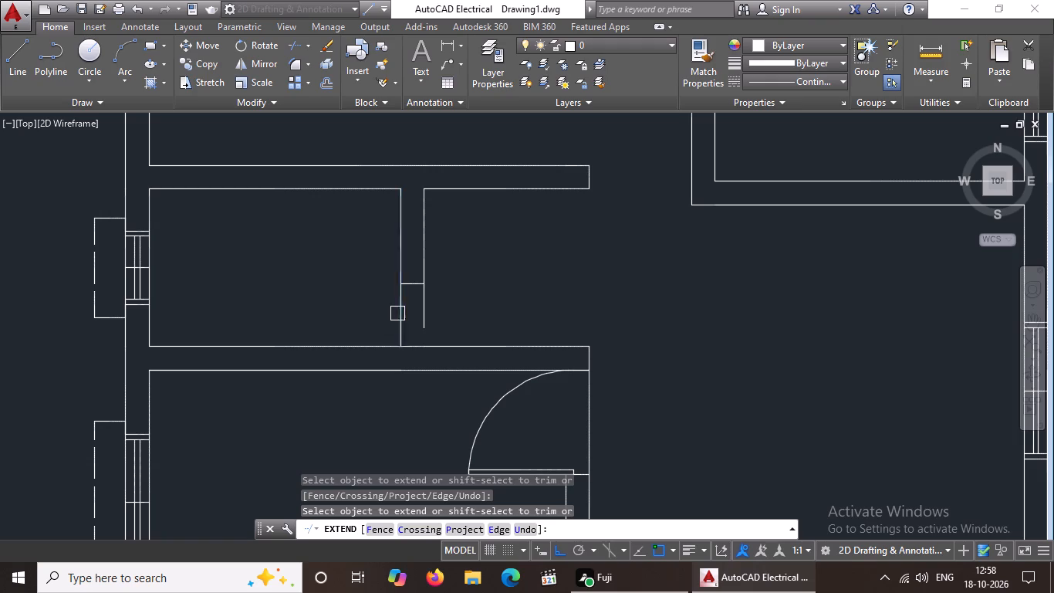
{"action": "left_click", "coordinate": [423, 313]}
{"action": "left_click", "coordinate": [398, 327]}
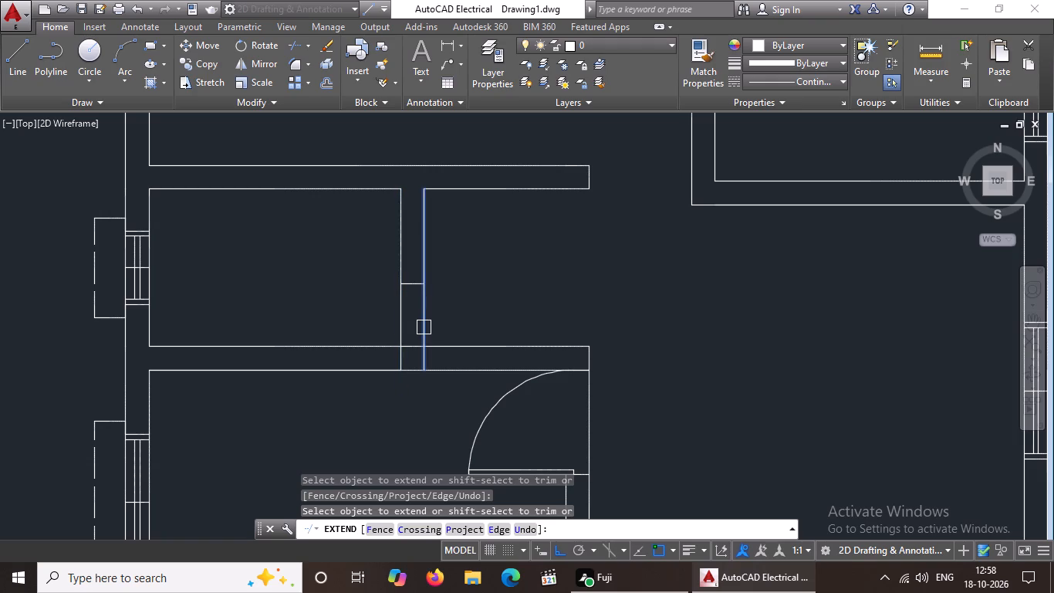
{"action": "left_click", "coordinate": [424, 327]}
{"action": "scroll", "coordinate": [487, 327], "scroll_direction": "down", "scroll_amount": 3}
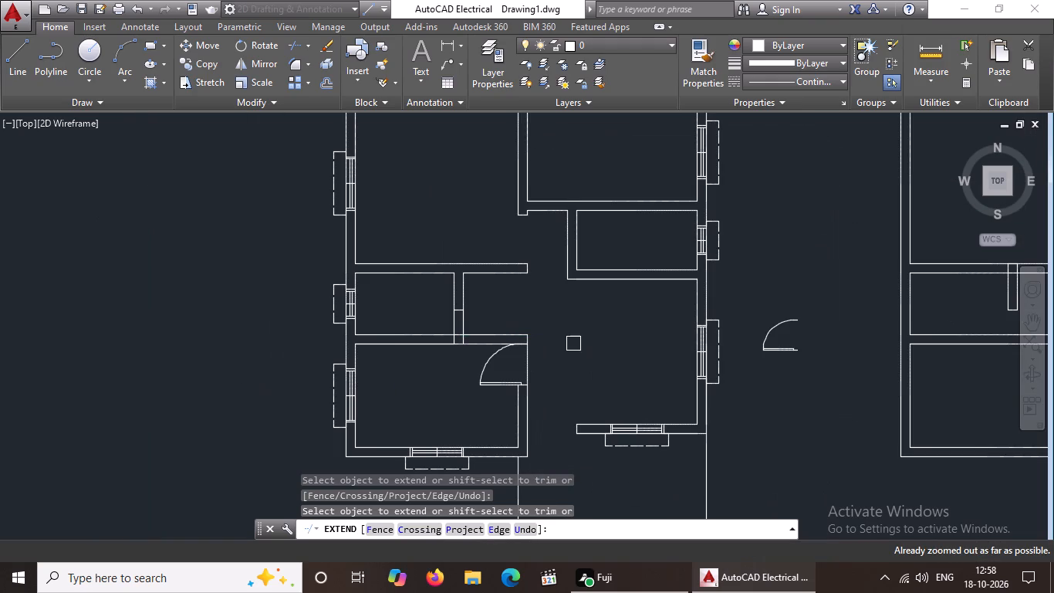
{"action": "key", "text": "Escape"}
{"action": "key", "text": "Escape"}
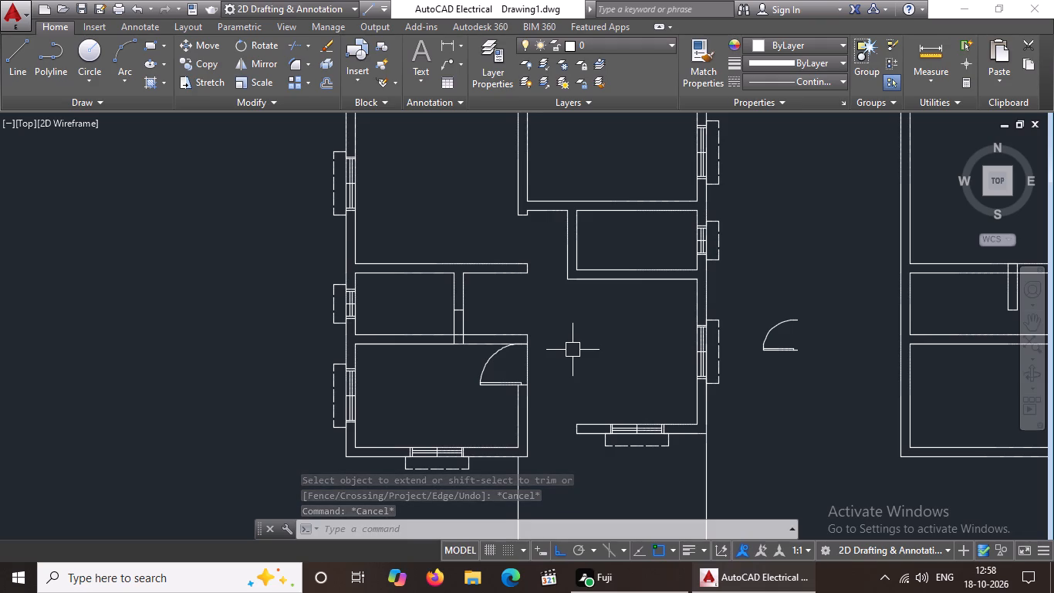
Flip the lower-left room's door vertically so its leaf lies along the room's top wall.
{"action": "left_click", "coordinate": [495, 385]}
{"action": "scroll", "coordinate": [540, 376], "scroll_direction": "up", "scroll_amount": 1}
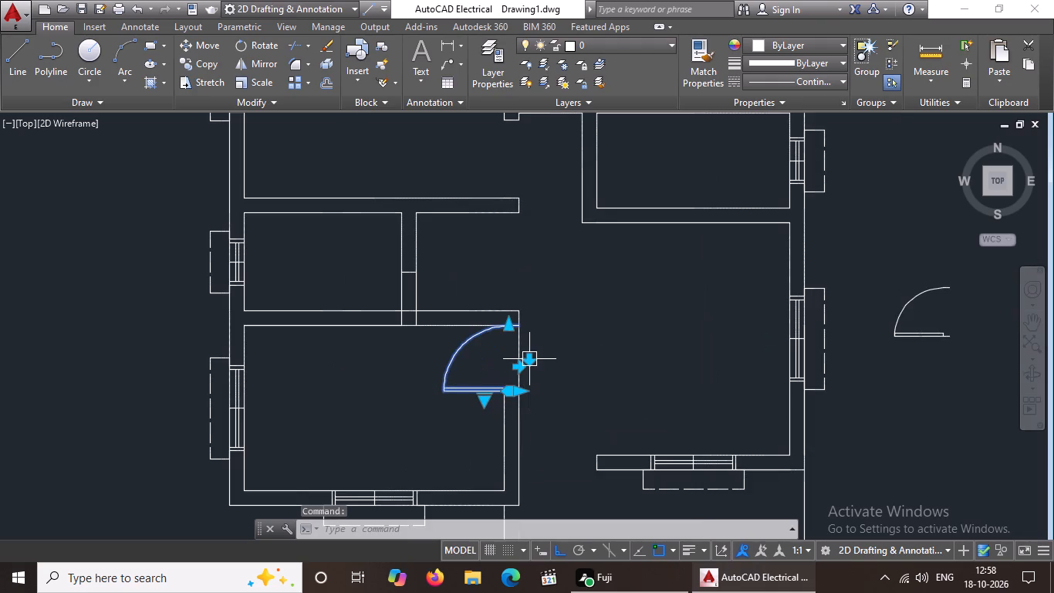
{"action": "scroll", "coordinate": [528, 354], "scroll_direction": "up", "scroll_amount": 2}
{"action": "left_click", "coordinate": [528, 370]}
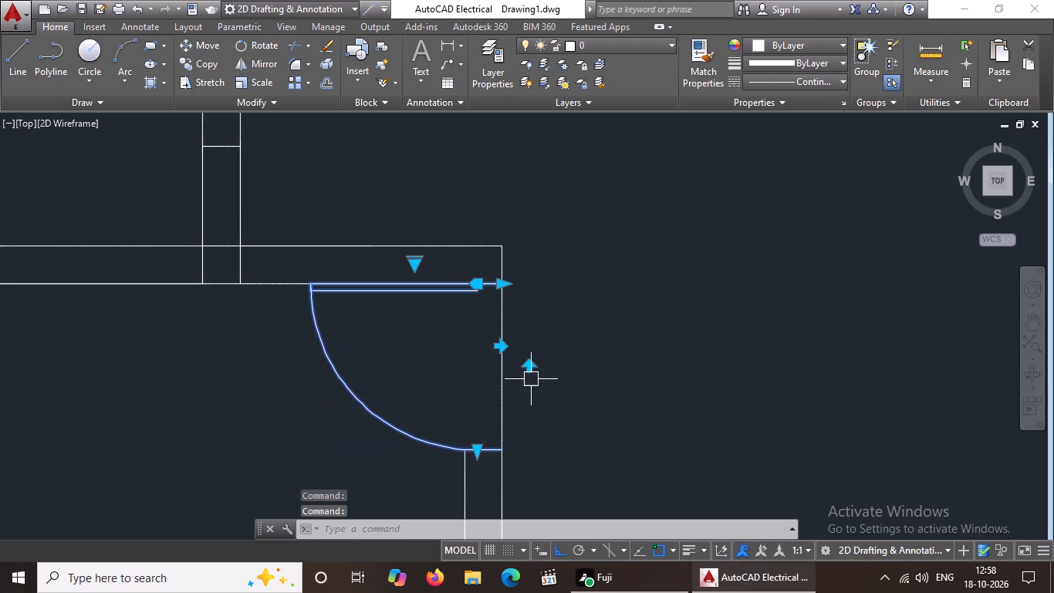
{"action": "key", "text": "Escape"}
{"action": "scroll", "coordinate": [553, 374], "scroll_direction": "down", "scroll_amount": 2}
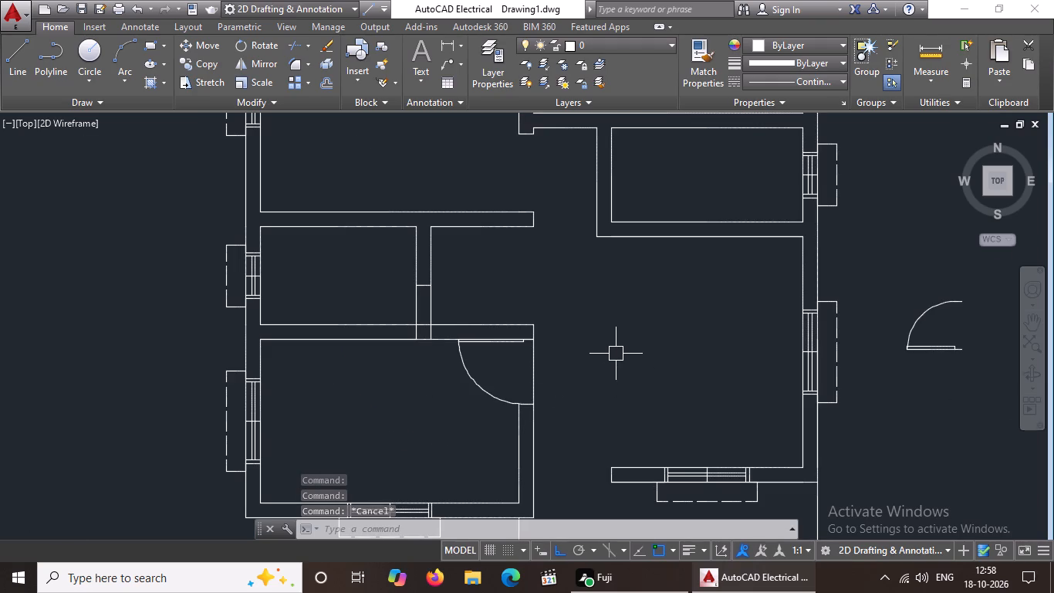
Copy the loose door by its lower jamb end to where the extended partition's outer line meets the lower wall, with Ortho off.
{"action": "left_click", "coordinate": [910, 346]}
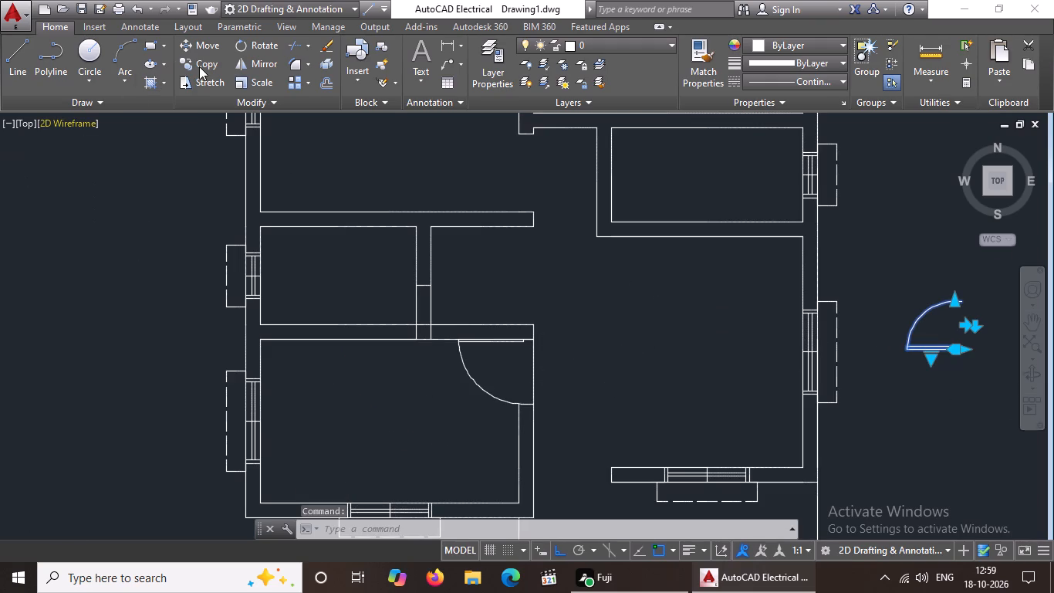
{"action": "left_click", "coordinate": [206, 62]}
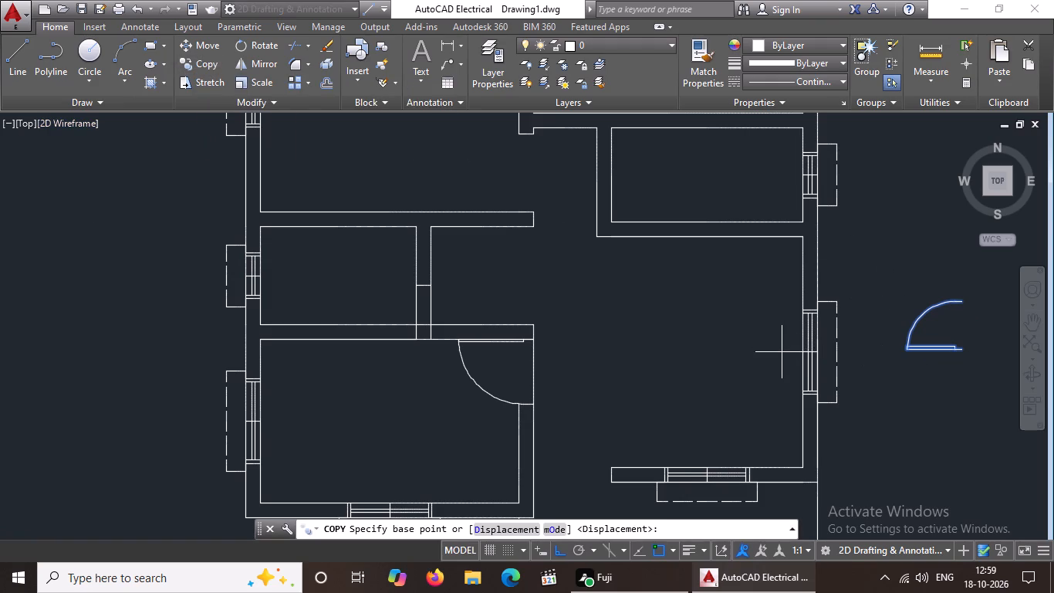
{"action": "left_click", "coordinate": [961, 349]}
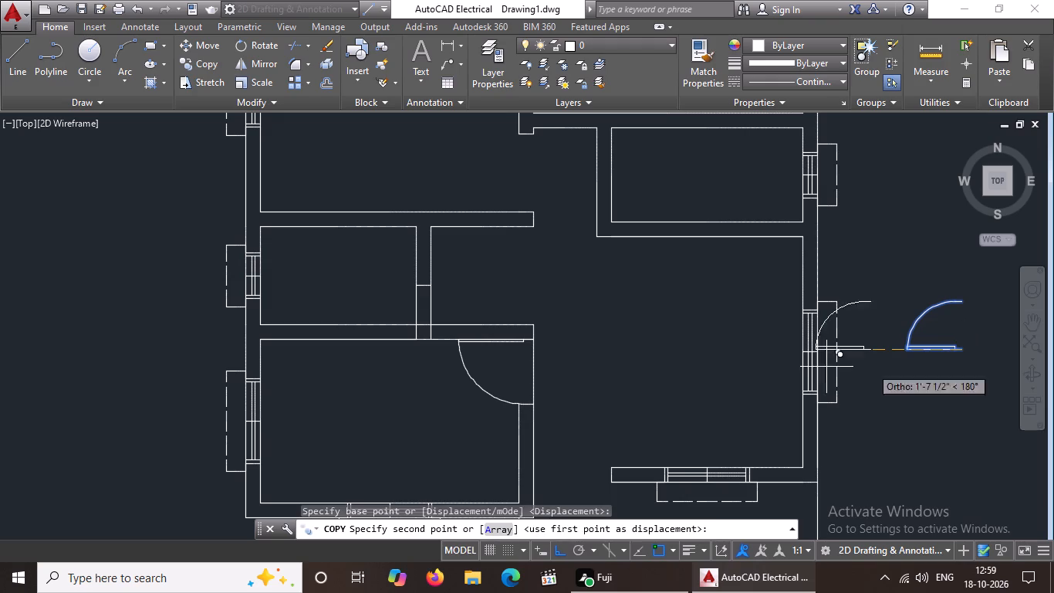
{"action": "left_click", "coordinate": [558, 547]}
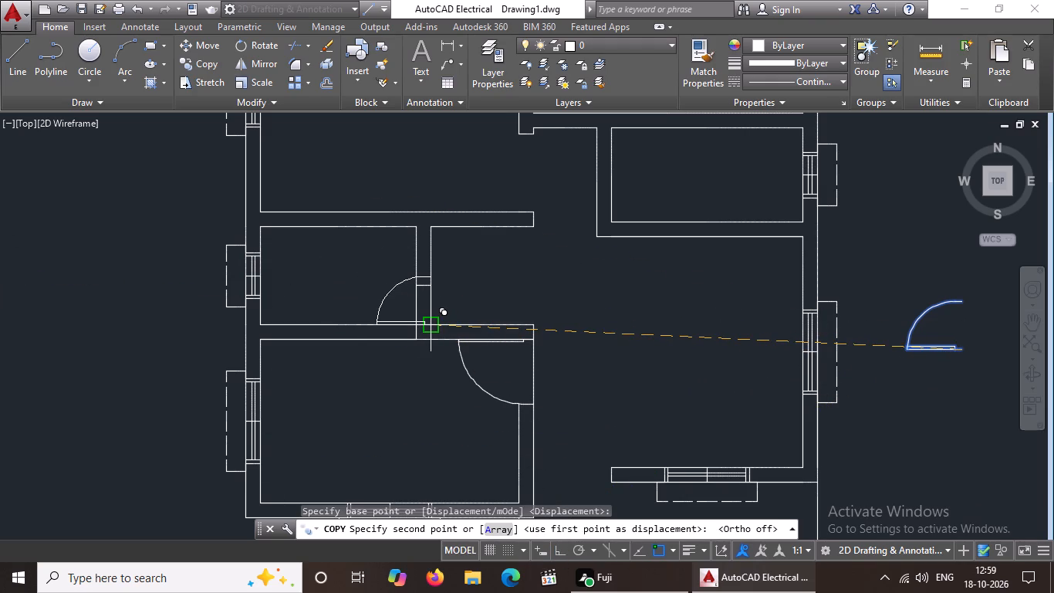
{"action": "left_click", "coordinate": [424, 330]}
{"action": "key", "text": "Escape"}
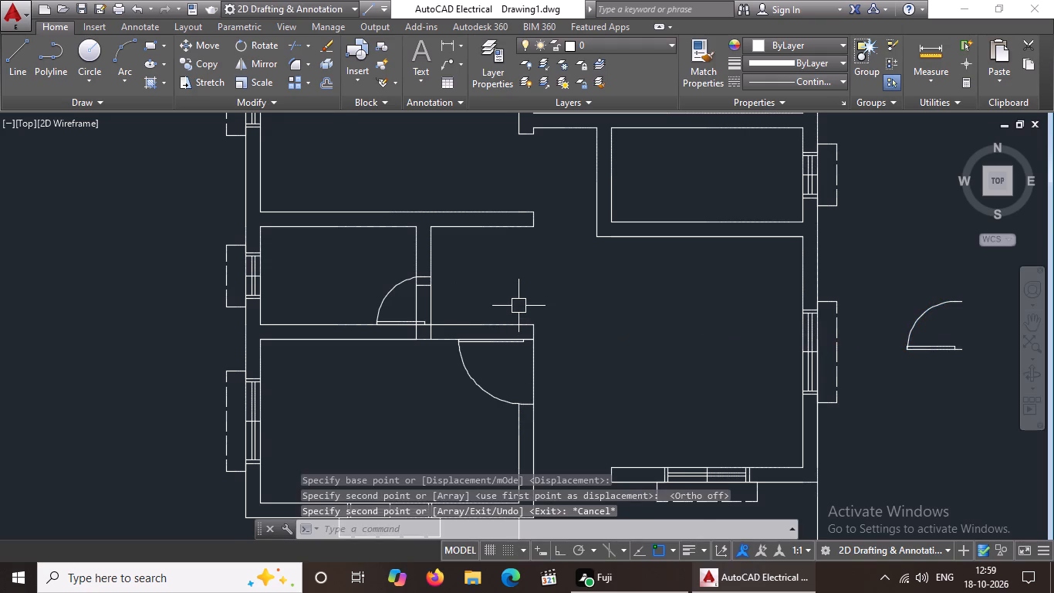
Copy the lower-left room's door up beside the opening in the lower corner of the larger room above the partitioned room.
{"action": "scroll", "coordinate": [519, 305], "scroll_direction": "down", "scroll_amount": 1}
{"action": "middle_click_drag", "start_coordinate": [522, 303], "coordinate": [512, 319]}
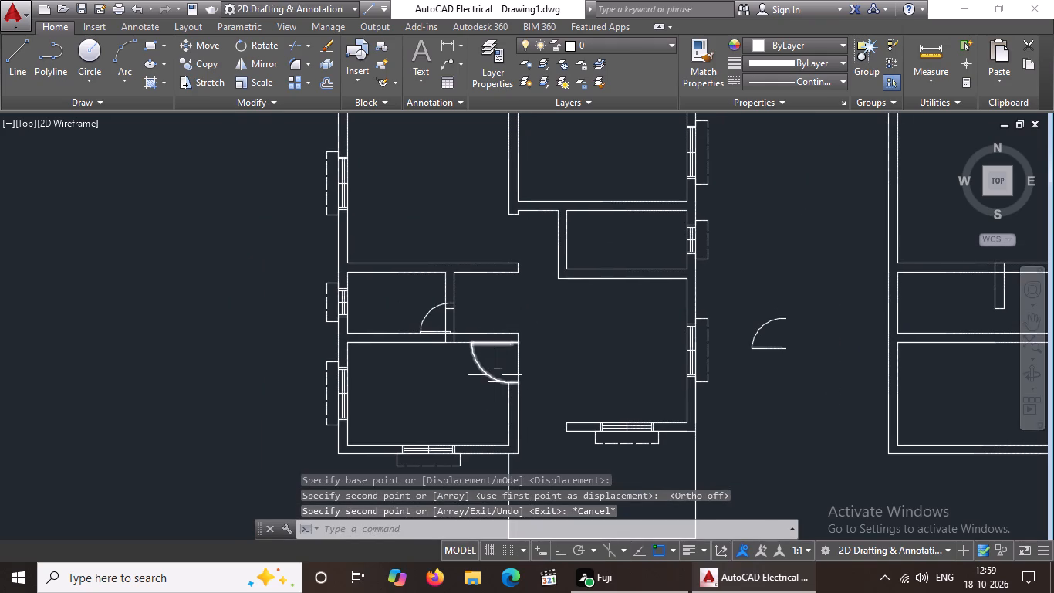
{"action": "left_click", "coordinate": [492, 373]}
{"action": "left_click", "coordinate": [196, 60]}
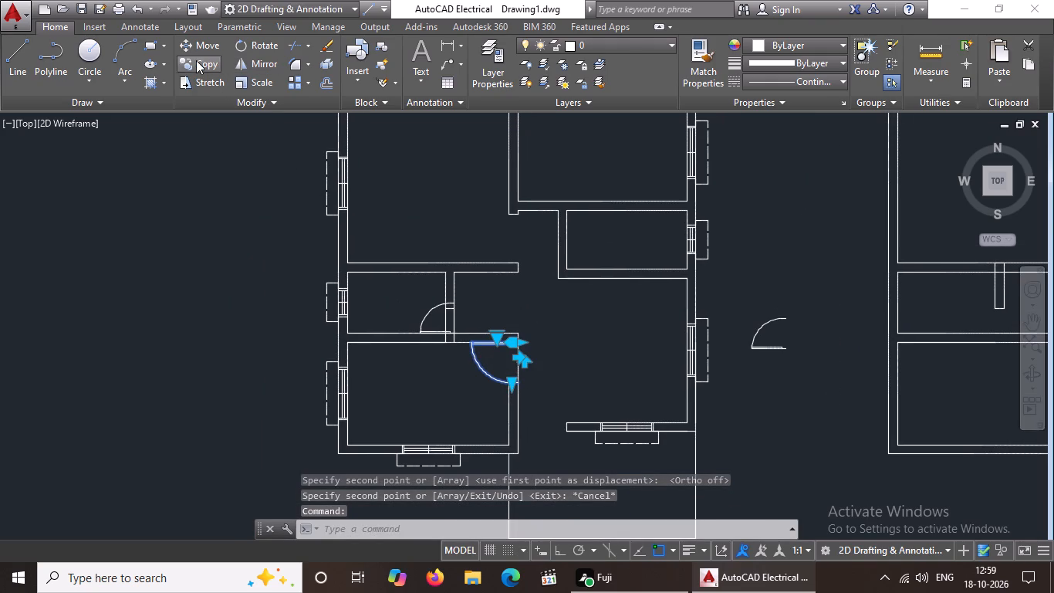
{"action": "left_click", "coordinate": [495, 361]}
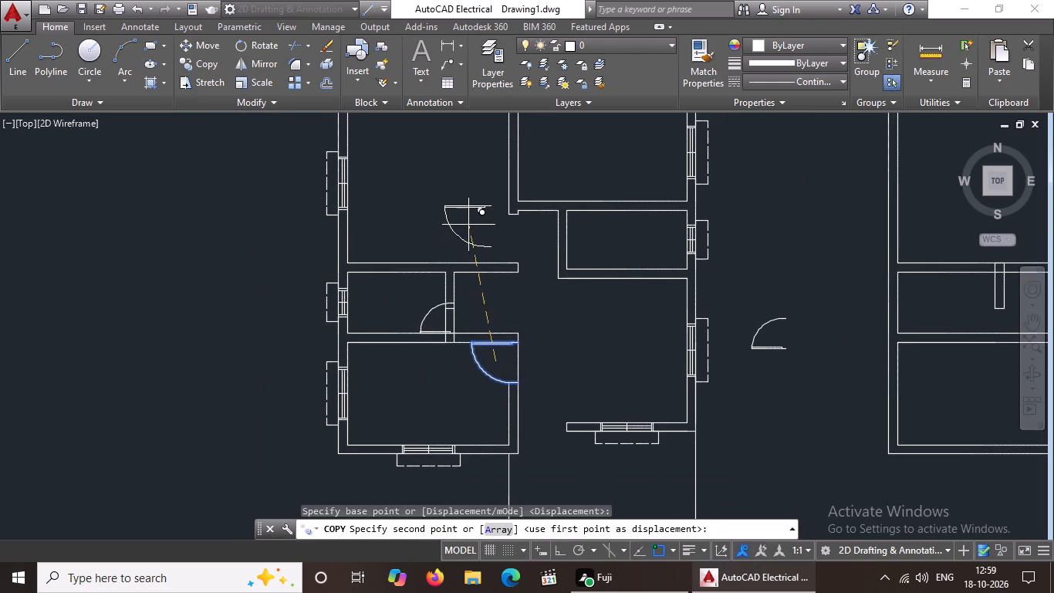
{"action": "left_click", "coordinate": [476, 237]}
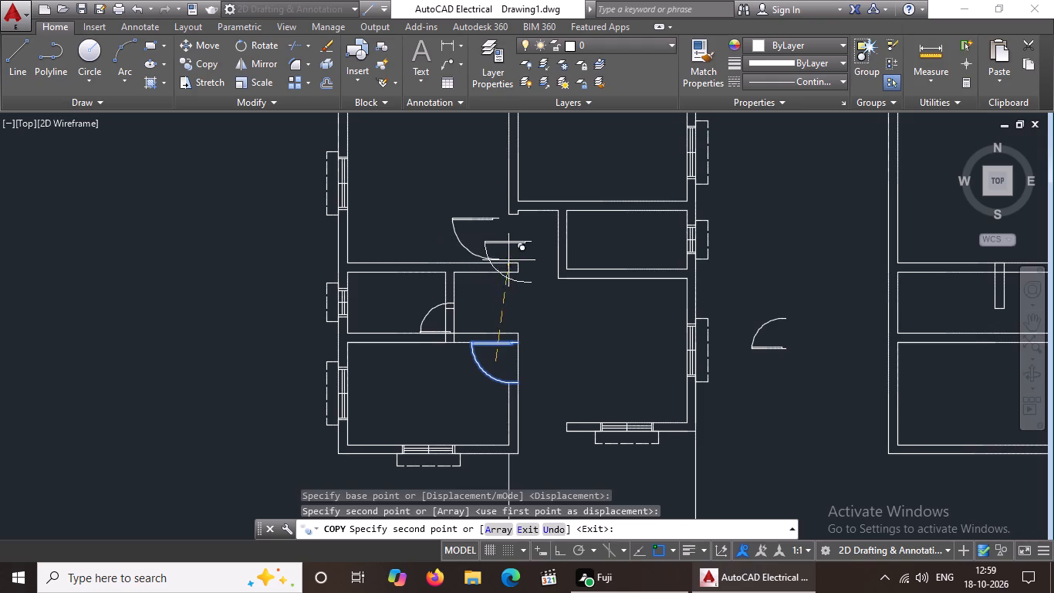
{"action": "key", "text": "Escape"}
{"action": "key", "text": "Escape"}
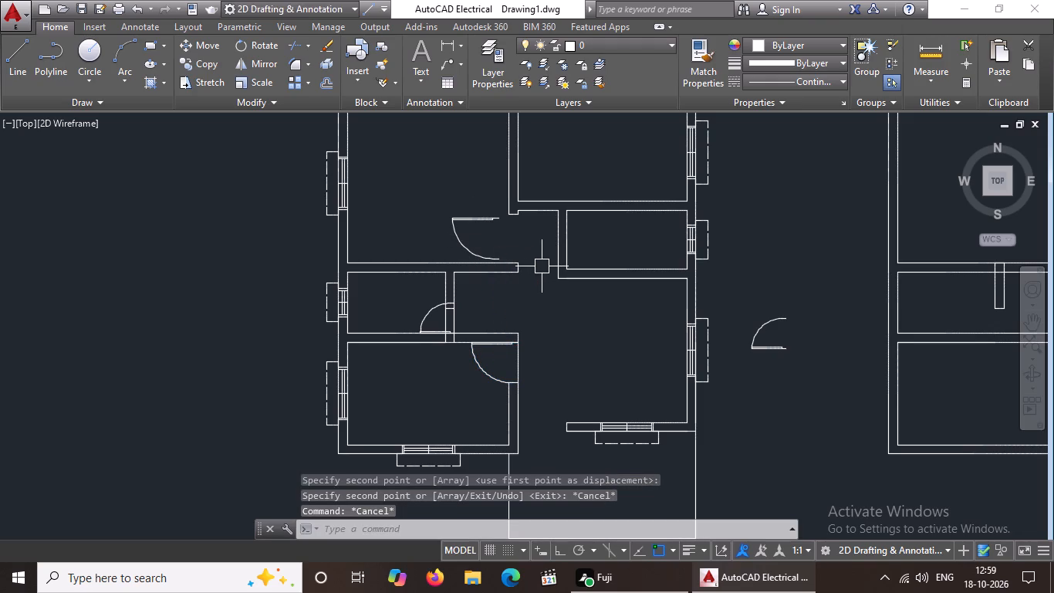
Extend both lines of the wall stub between the two upper rooms down to the larger room's lower wall.
{"action": "key", "text": "e"}
{"action": "key", "text": "x"}
{"action": "key", "text": "space"}
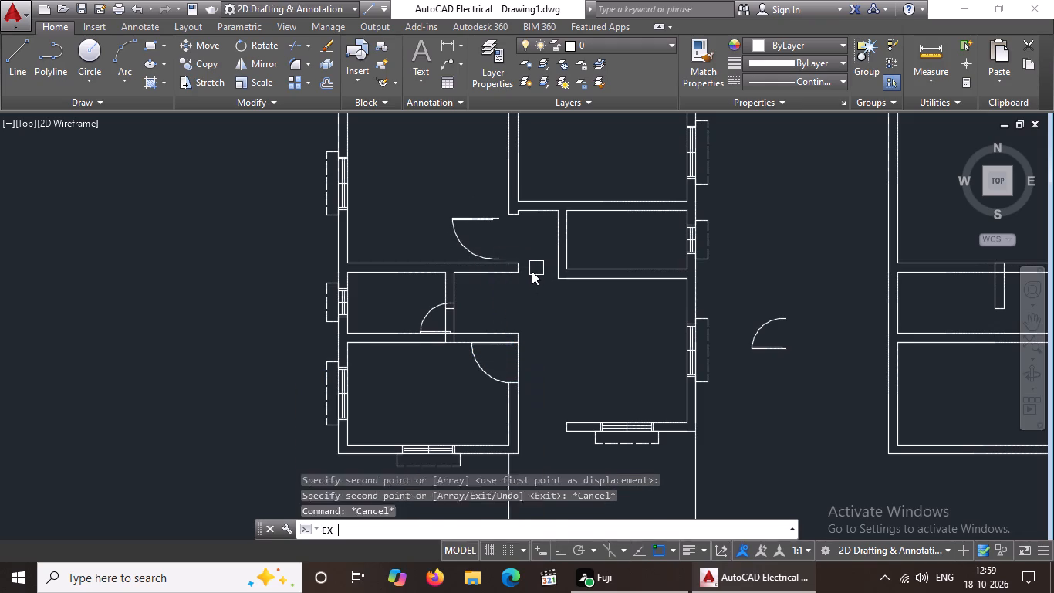
{"action": "key", "text": "space"}
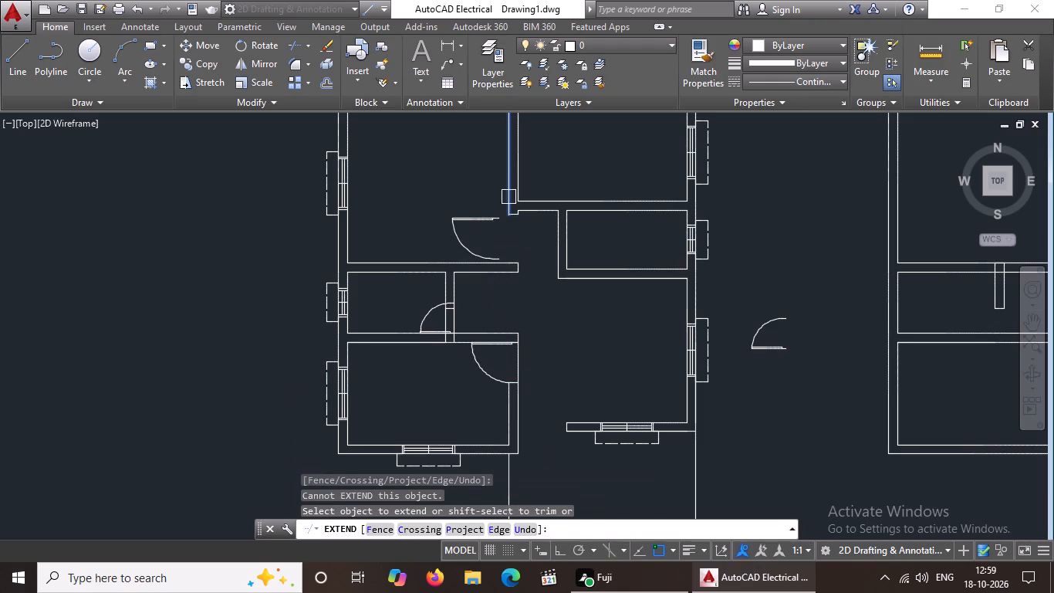
{"action": "left_click", "coordinate": [505, 198]}
{"action": "scroll", "coordinate": [519, 211], "scroll_direction": "up", "scroll_amount": 2}
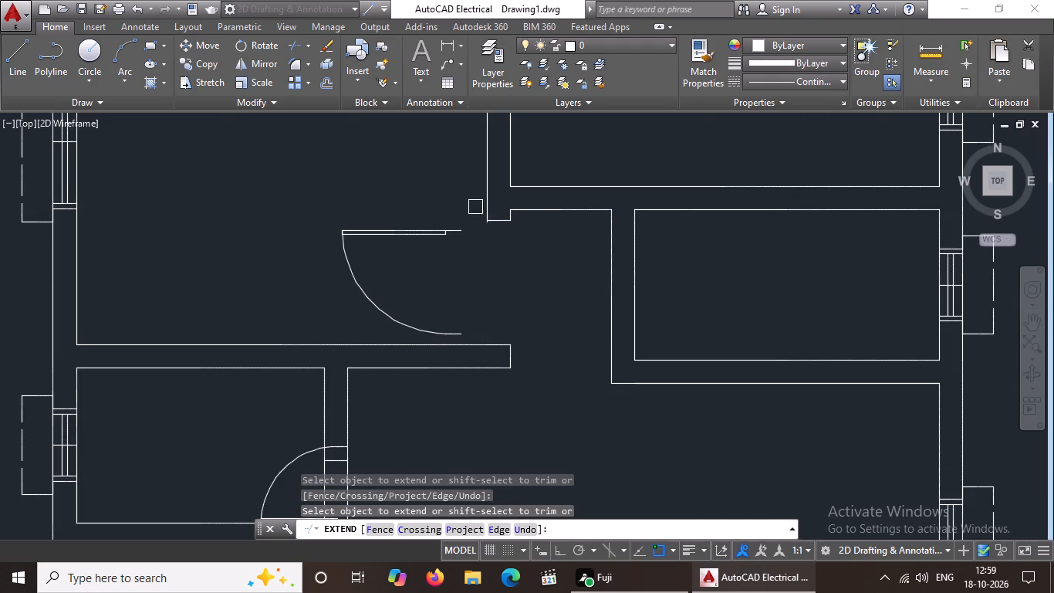
{"action": "left_click", "coordinate": [488, 206]}
{"action": "scroll", "coordinate": [504, 213], "scroll_direction": "up", "scroll_amount": 3}
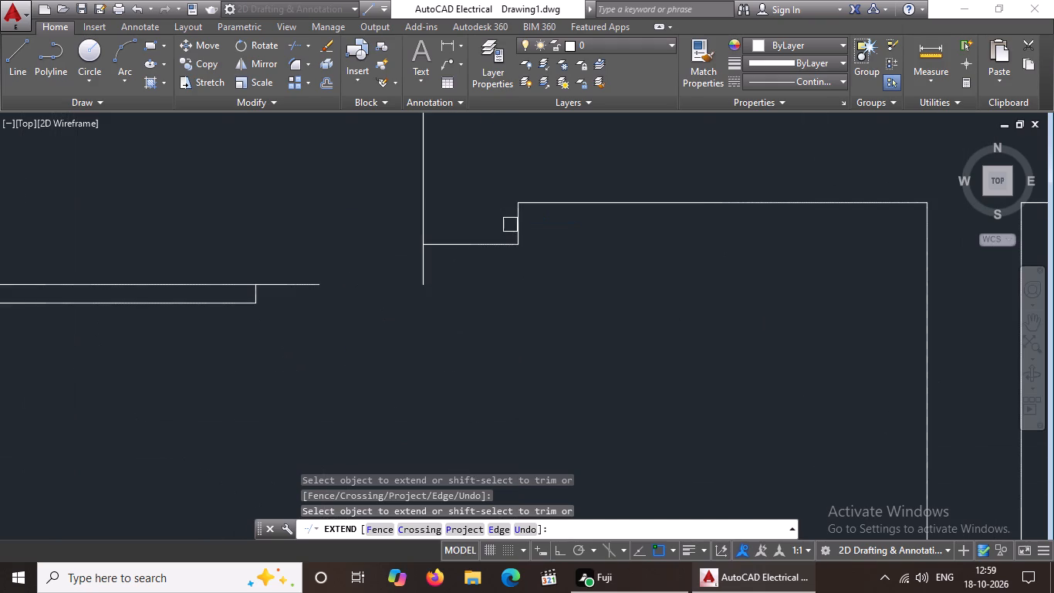
{"action": "left_click", "coordinate": [516, 225]}
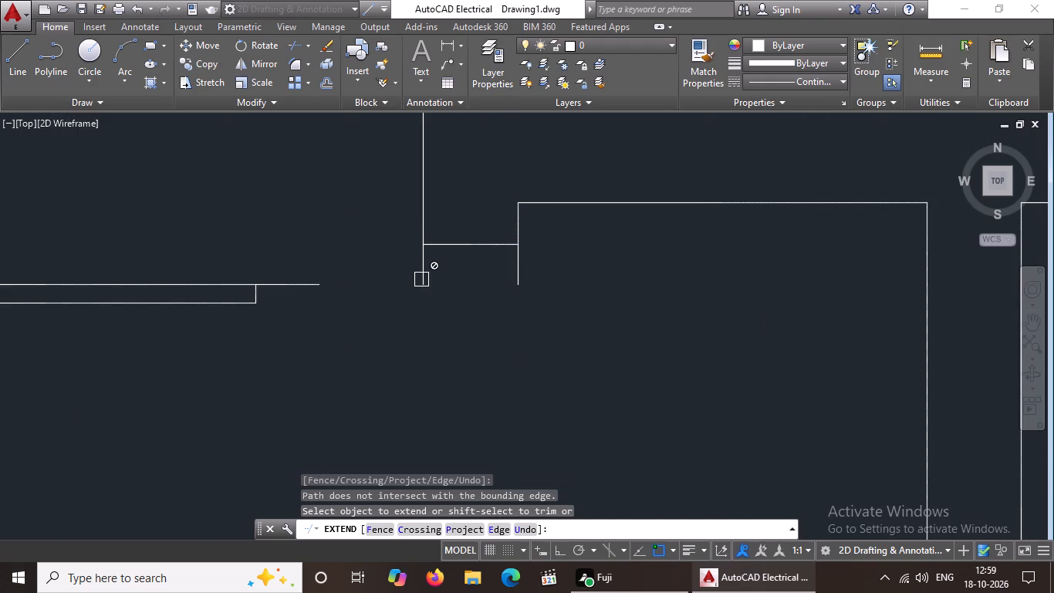
{"action": "scroll", "coordinate": [464, 247], "scroll_direction": "down", "scroll_amount": 4}
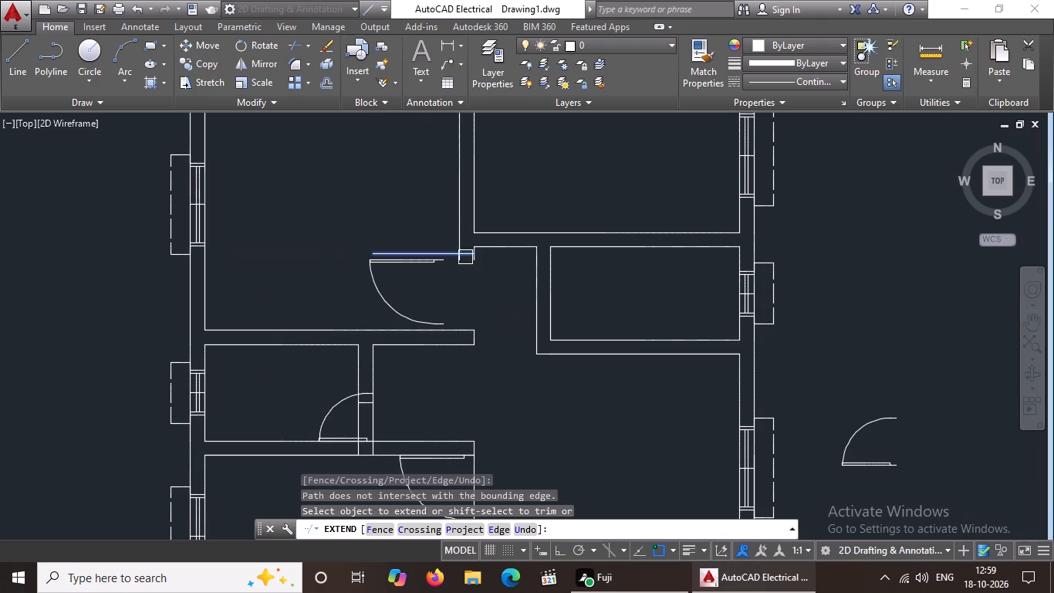
{"action": "scroll", "coordinate": [459, 252], "scroll_direction": "up", "scroll_amount": 2}
{"action": "left_click", "coordinate": [454, 275]}
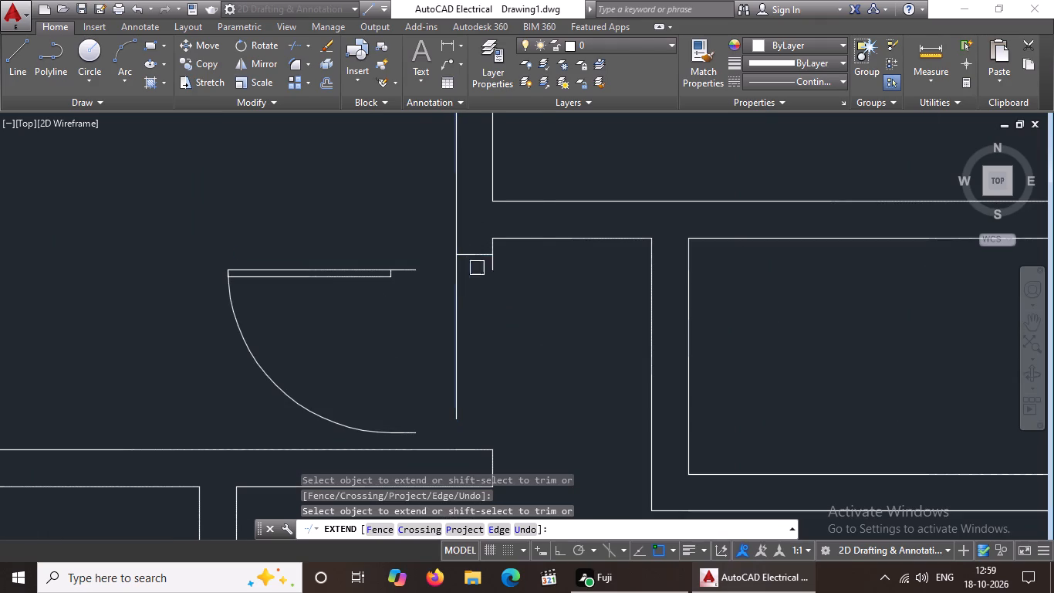
{"action": "left_click", "coordinate": [498, 268]}
{"action": "left_click", "coordinate": [458, 373]}
{"action": "left_click", "coordinate": [458, 408]}
{"action": "left_click", "coordinate": [489, 390]}
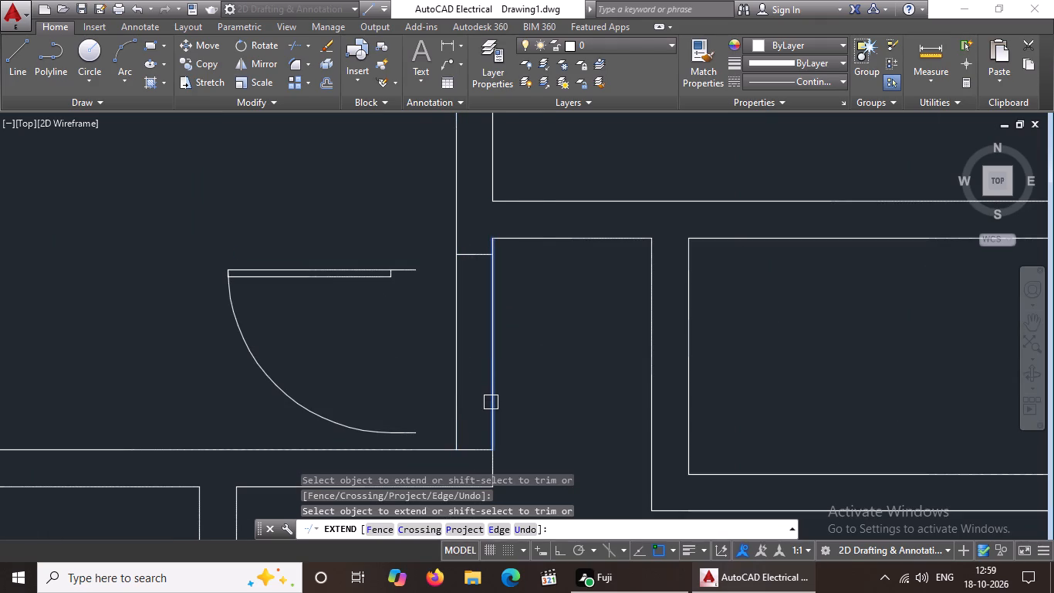
{"action": "left_click", "coordinate": [491, 408]}
{"action": "scroll", "coordinate": [518, 374], "scroll_direction": "down", "scroll_amount": 3}
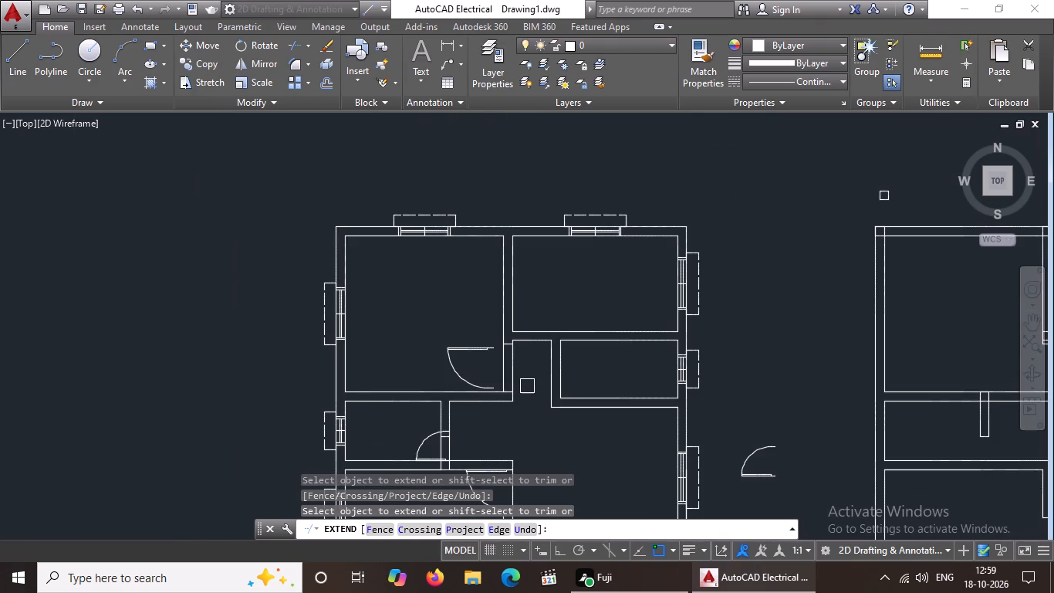
{"action": "key", "text": "Escape"}
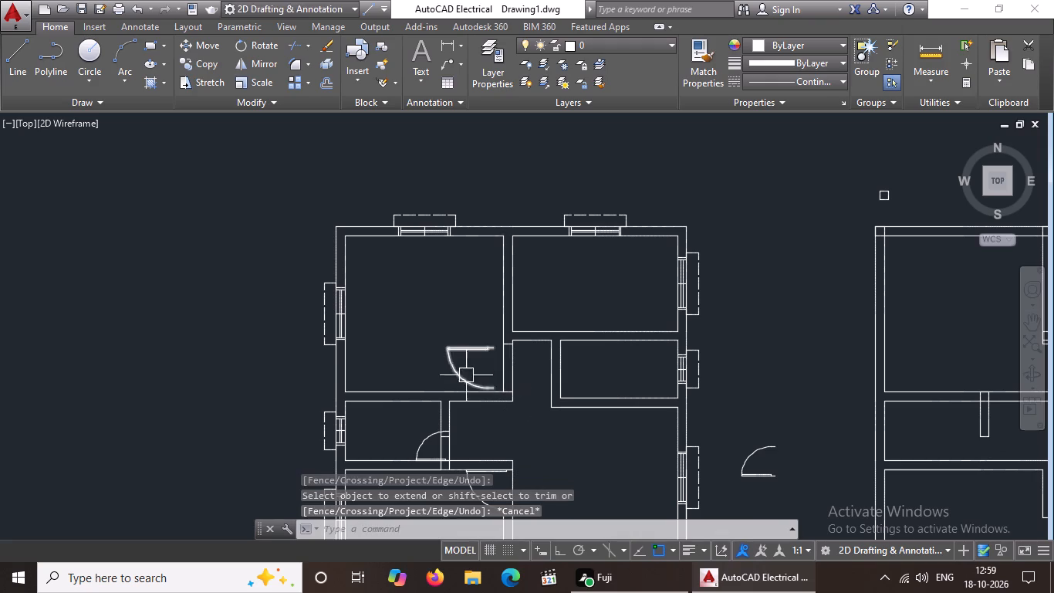
Flip the larger upper-left room's door vertically and move it by its lower jamb end to the extended wall's outer line at the lower wall.
{"action": "left_click", "coordinate": [453, 345]}
{"action": "scroll", "coordinate": [499, 368], "scroll_direction": "up", "scroll_amount": 2}
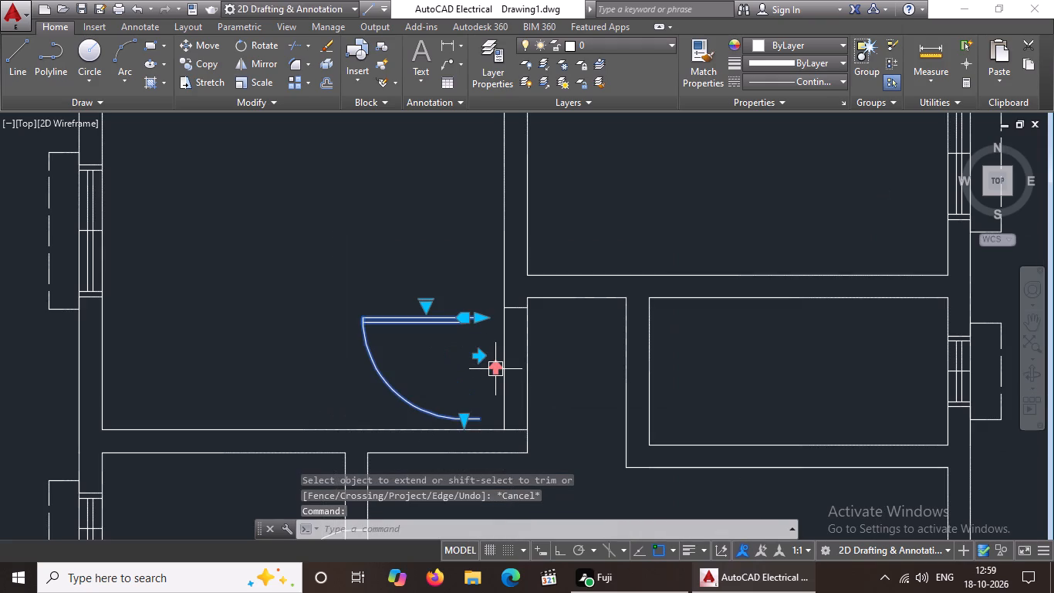
{"action": "left_click", "coordinate": [499, 368]}
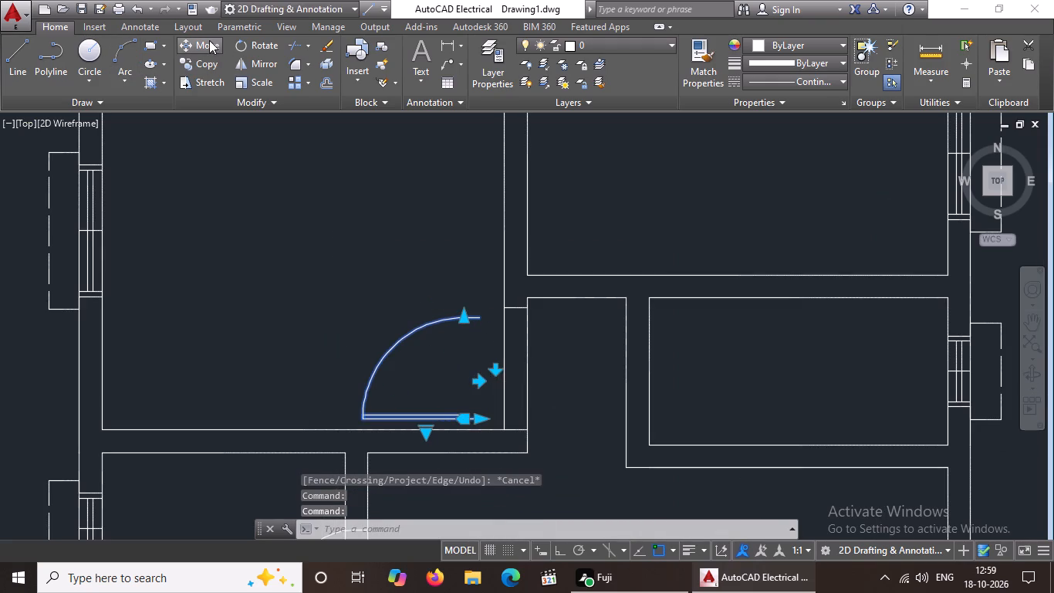
{"action": "left_click", "coordinate": [208, 46]}
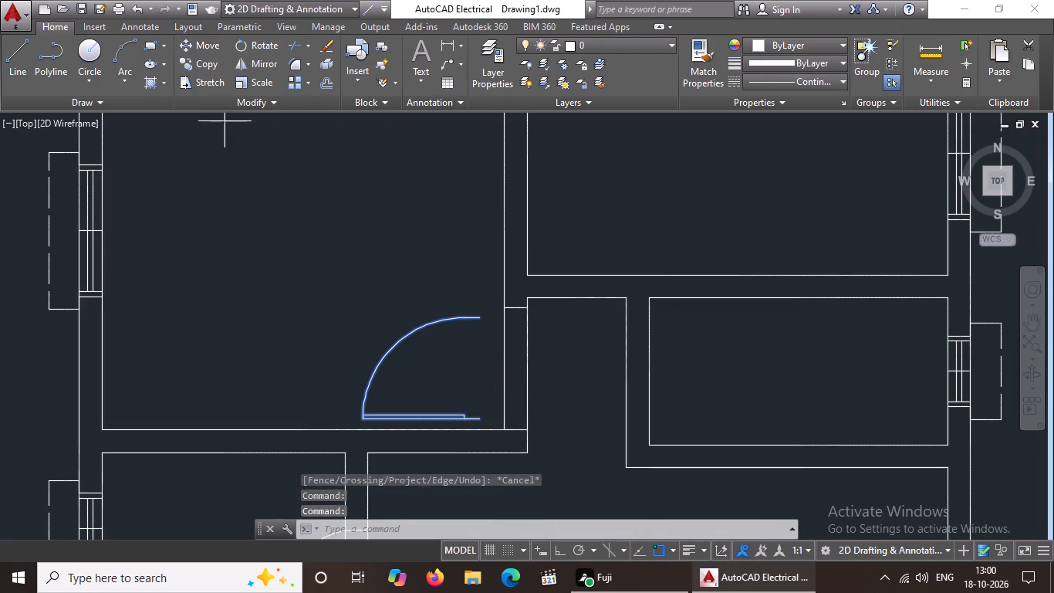
{"action": "left_click", "coordinate": [477, 417]}
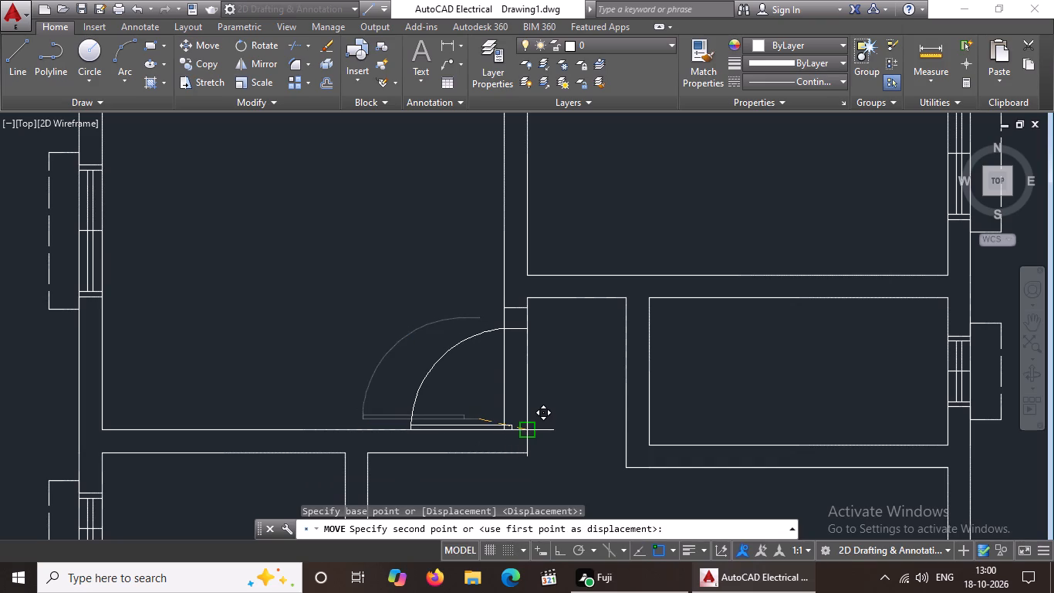
{"action": "left_click", "coordinate": [525, 432]}
Copy the lower-left room's door into the open hall just above the entrance opening beside the lower windowed wall.
{"action": "scroll", "coordinate": [546, 422], "scroll_direction": "down", "scroll_amount": 2}
{"action": "middle_click_drag", "start_coordinate": [546, 418], "coordinate": [539, 414]}
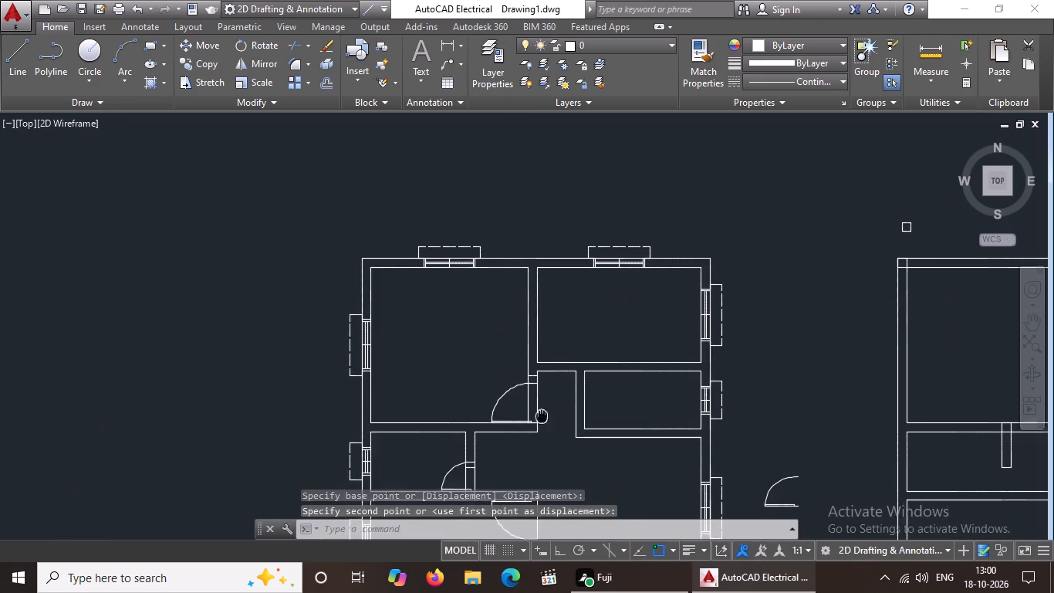
{"action": "middle_click_drag", "start_coordinate": [539, 414], "coordinate": [469, 372]}
{"action": "scroll", "coordinate": [481, 371], "scroll_direction": "down", "scroll_amount": 1}
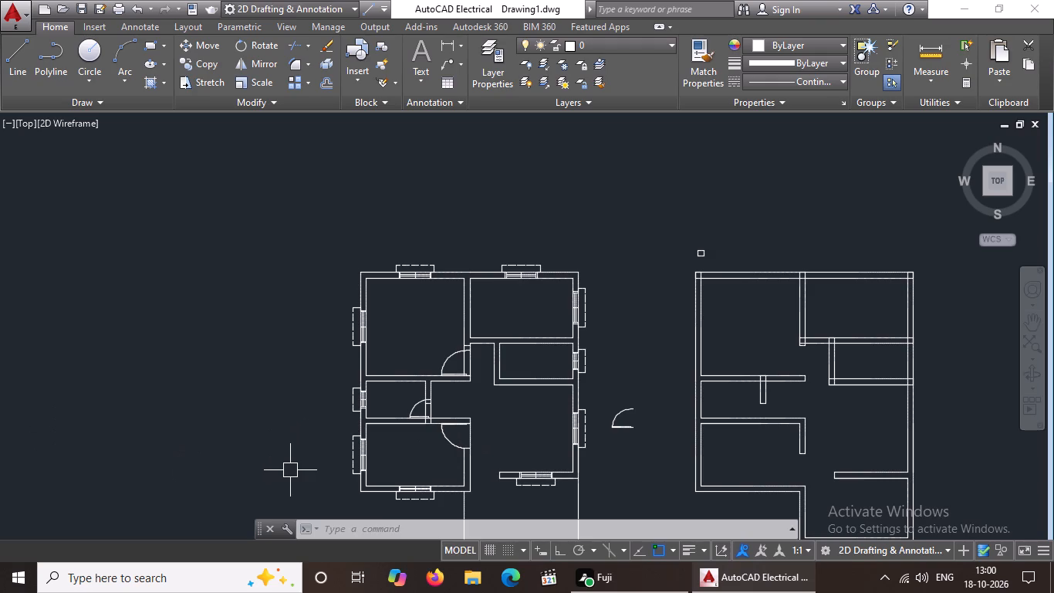
{"action": "middle_click_drag", "start_coordinate": [448, 429], "coordinate": [397, 324]}
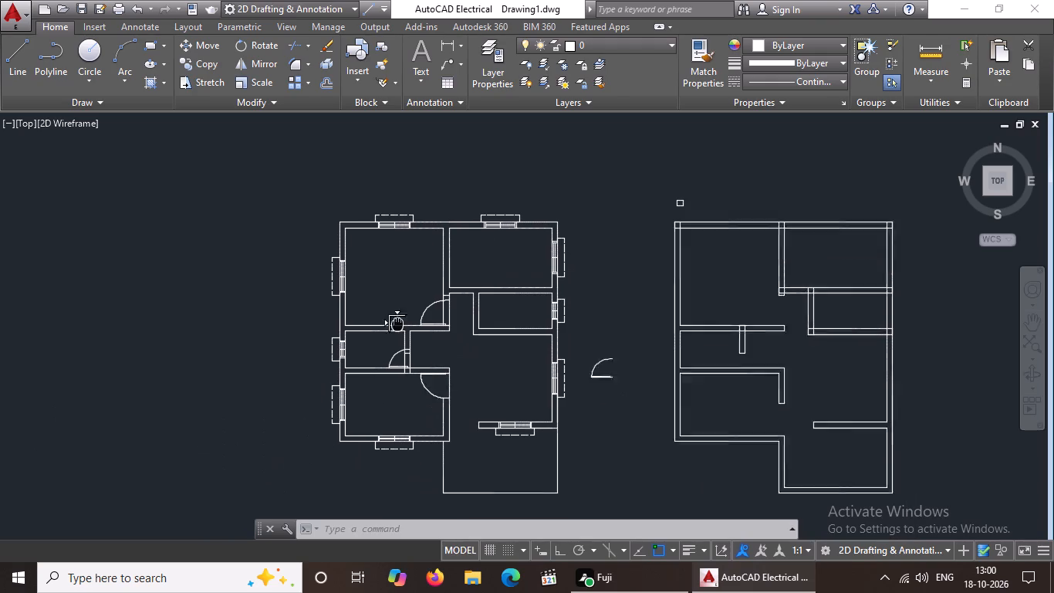
{"action": "middle_click_drag", "start_coordinate": [397, 324], "coordinate": [360, 279]}
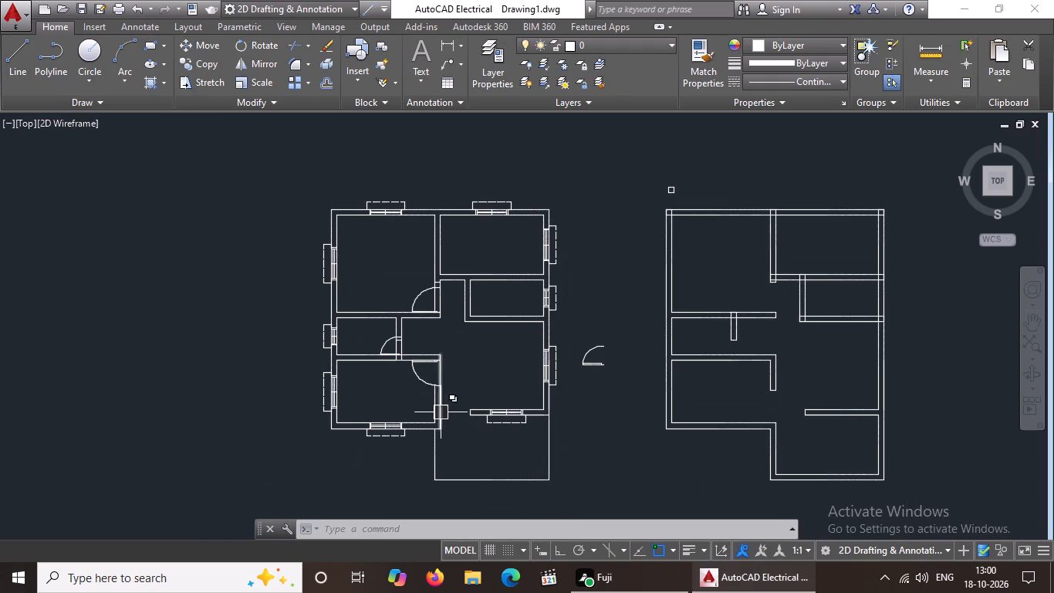
{"action": "scroll", "coordinate": [449, 399], "scroll_direction": "up", "scroll_amount": 2}
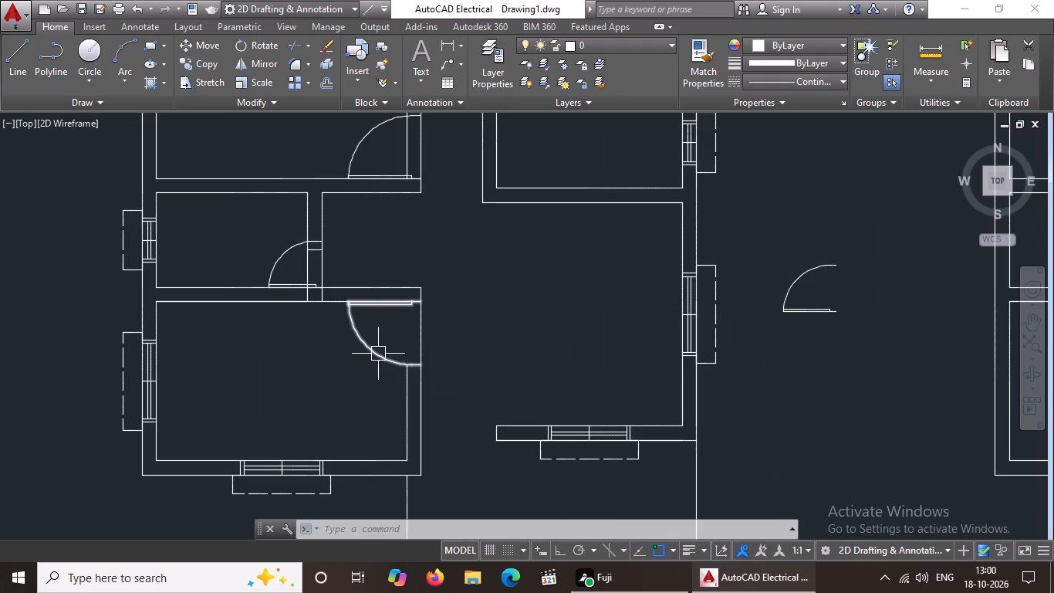
{"action": "left_click", "coordinate": [378, 354]}
{"action": "left_click", "coordinate": [203, 63]}
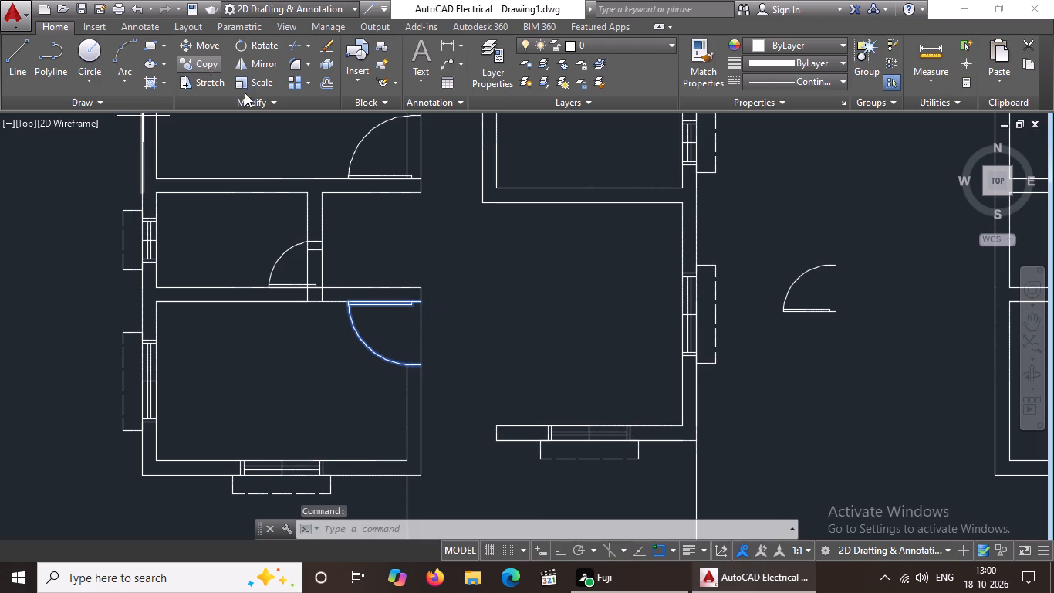
{"action": "left_click", "coordinate": [383, 327]}
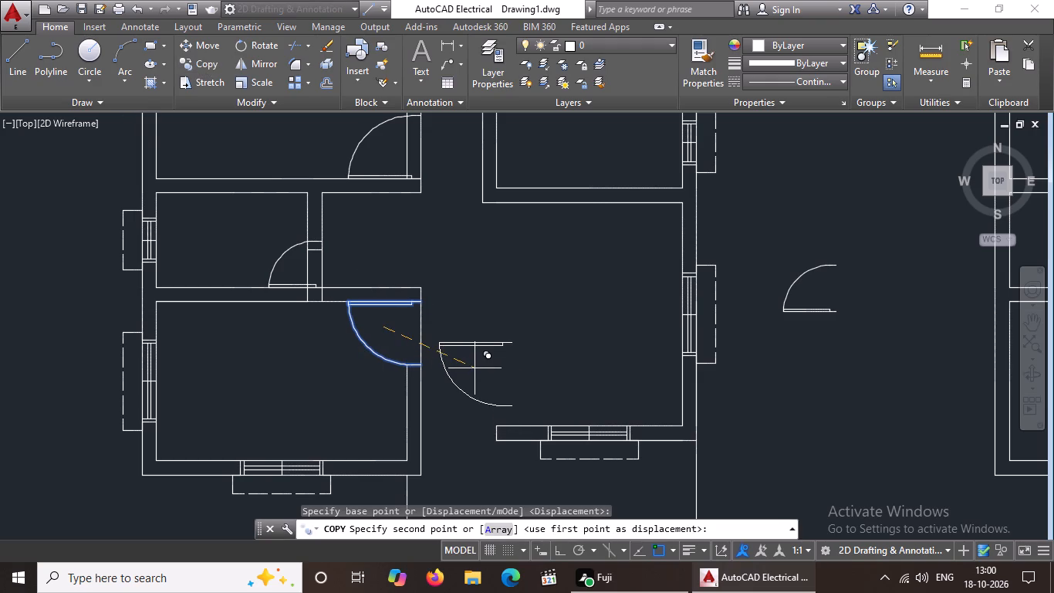
{"action": "left_click", "coordinate": [475, 368]}
{"action": "key", "text": "Escape"}
Rotate the copied hall door a quarter turn clockwise with Ortho on, so its jamb ends point down toward the entrance opening.
{"action": "left_click", "coordinate": [484, 343]}
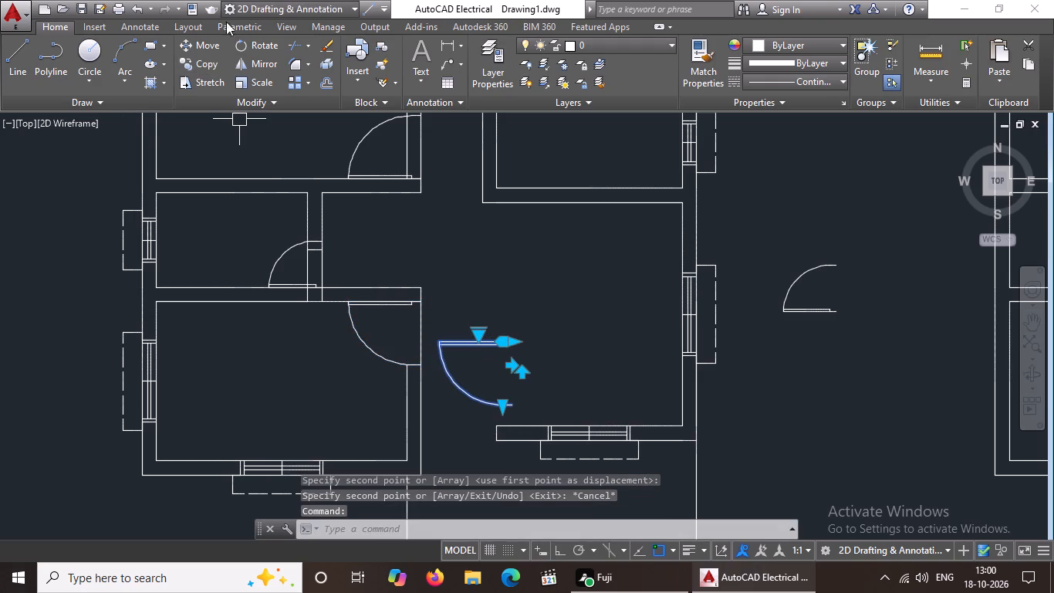
{"action": "left_click", "coordinate": [266, 46]}
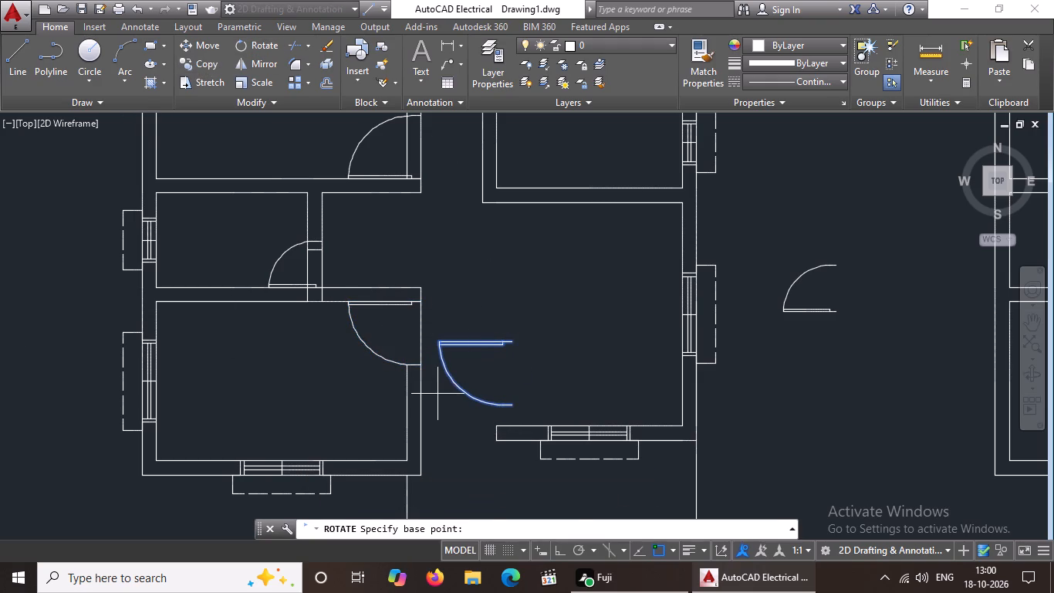
{"action": "left_click", "coordinate": [477, 371]}
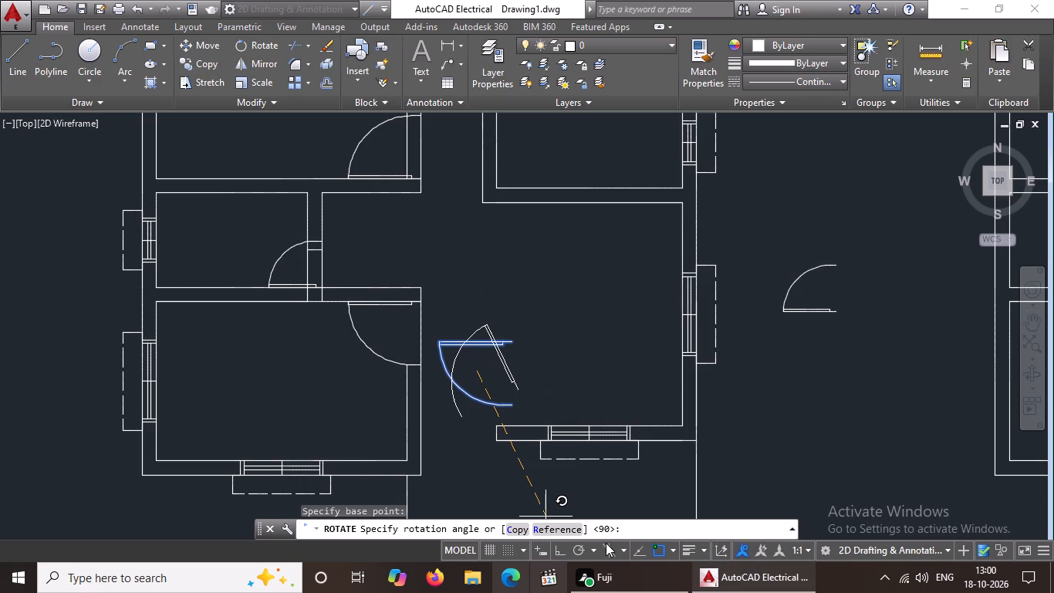
{"action": "left_click", "coordinate": [564, 545]}
{"action": "left_click", "coordinate": [484, 471]}
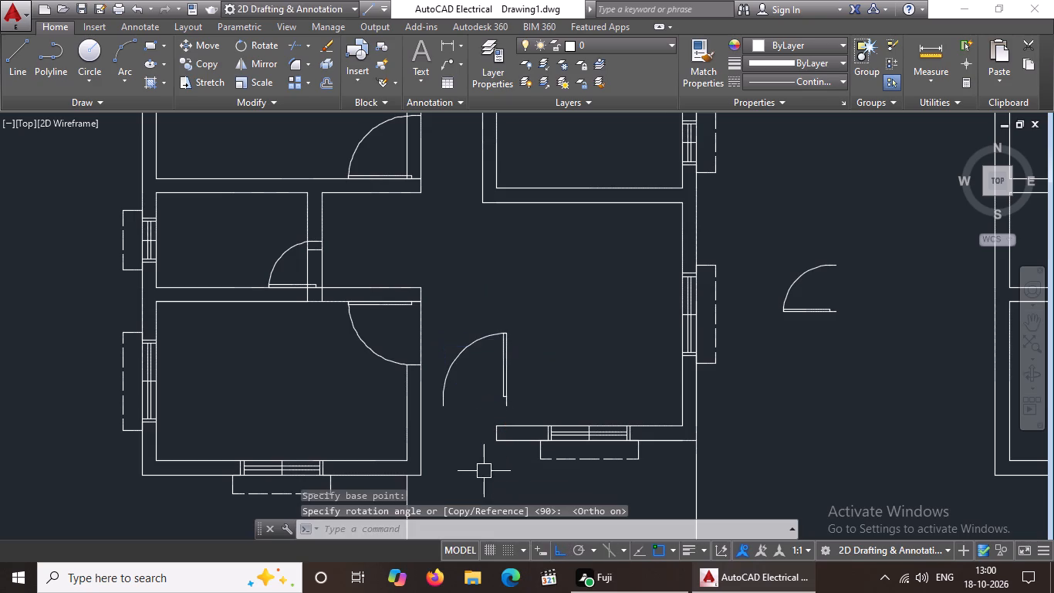
Flip the rotated hall door horizontally so its leaf stands on the side nearest the lower-left room.
{"action": "left_click", "coordinate": [464, 354]}
{"action": "scroll", "coordinate": [485, 409], "scroll_direction": "up", "scroll_amount": 2}
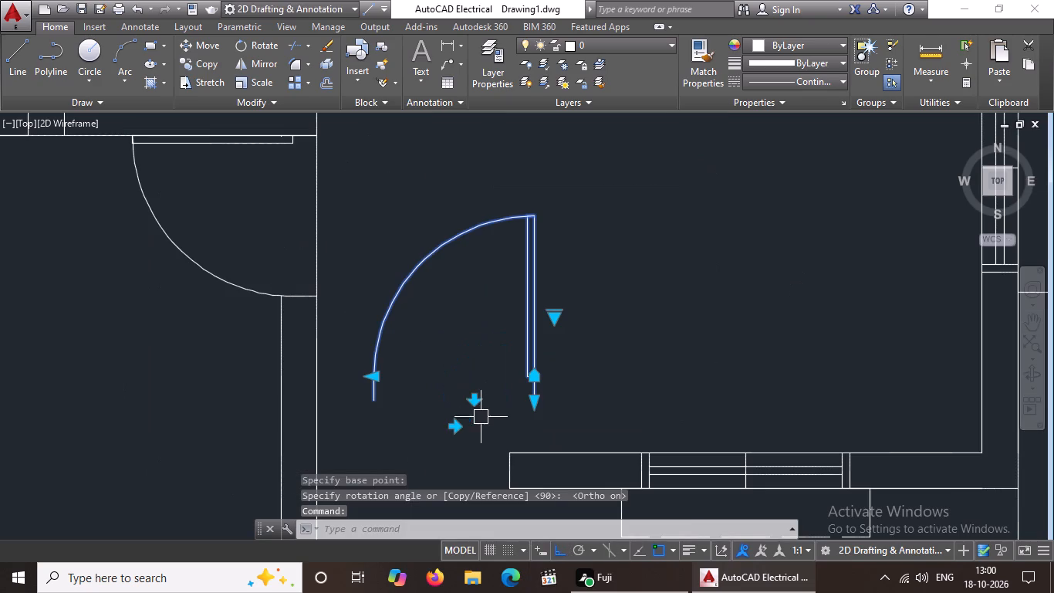
{"action": "left_click", "coordinate": [462, 428]}
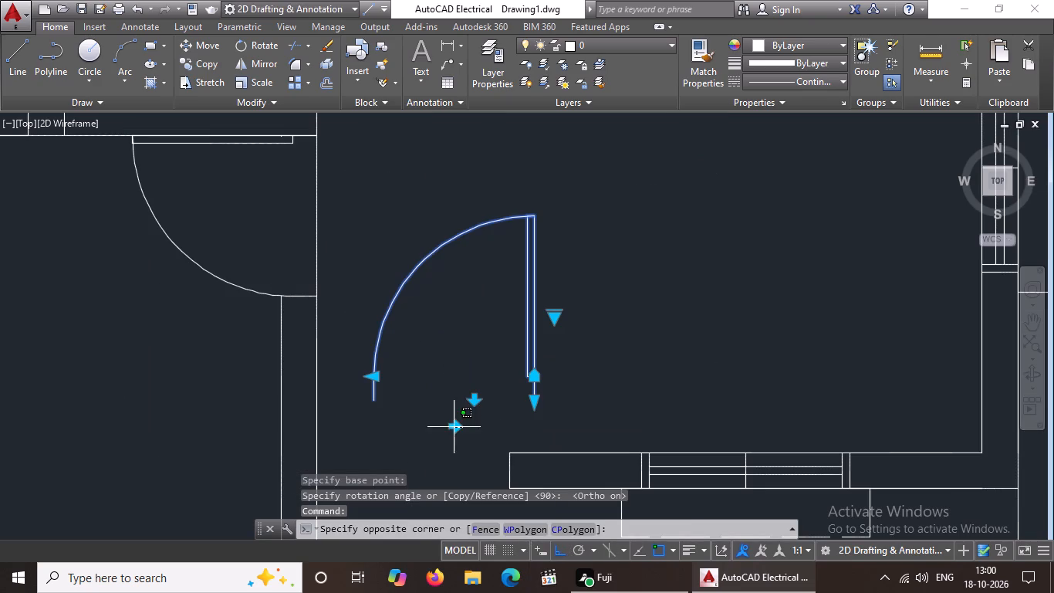
{"action": "left_click", "coordinate": [457, 428]}
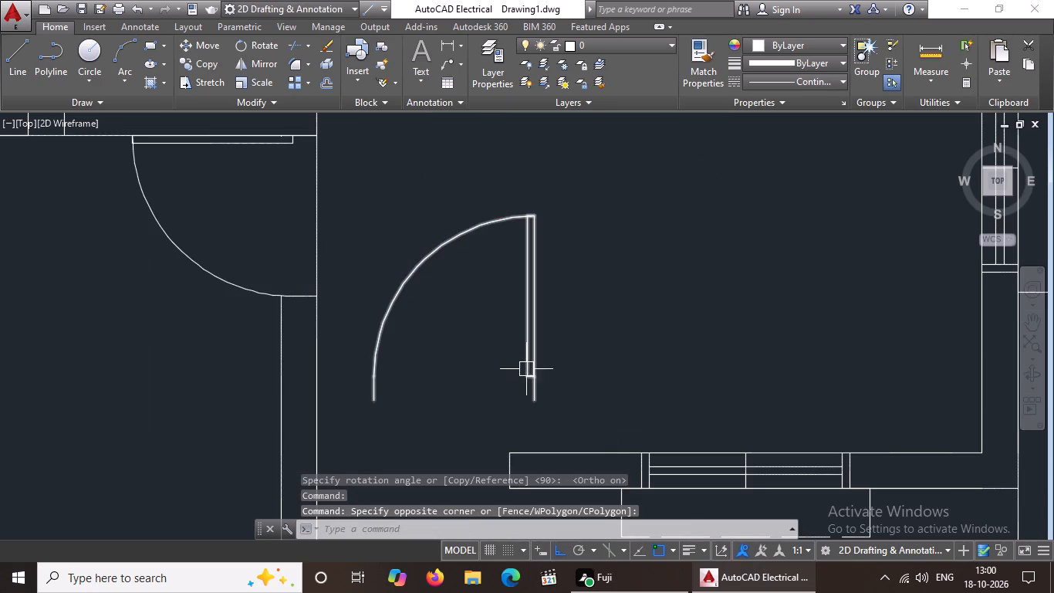
{"action": "left_click", "coordinate": [526, 369]}
{"action": "left_click", "coordinate": [455, 426]}
{"action": "scroll", "coordinate": [502, 415], "scroll_direction": "down", "scroll_amount": 3}
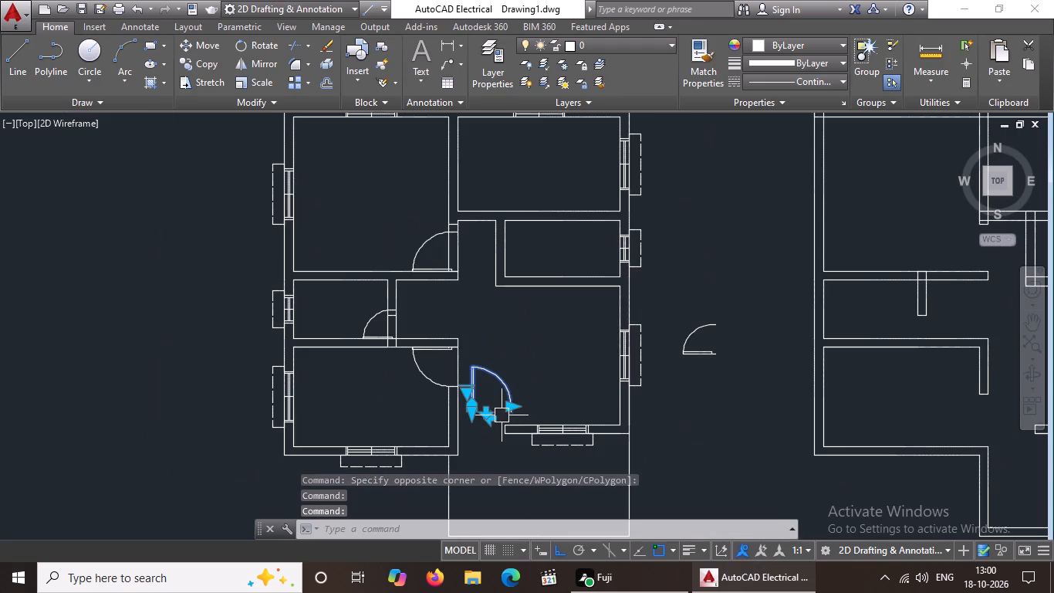
{"action": "key", "text": "Escape"}
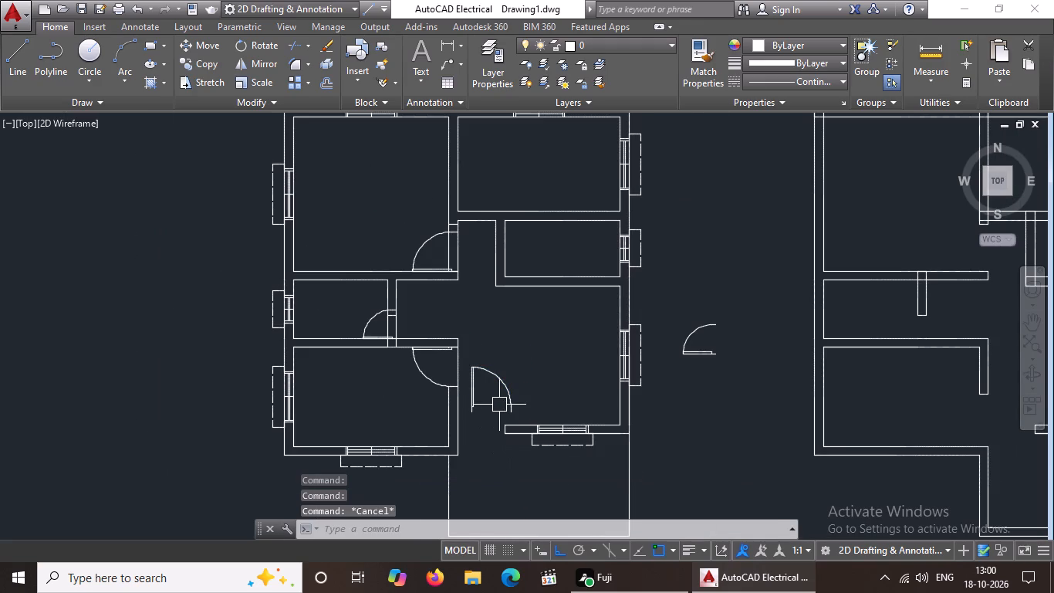
Move the hall door straight up by its arc-side jamb end, a short distance farther above the entrance opening, with Ortho on.
{"action": "left_click", "coordinate": [511, 405]}
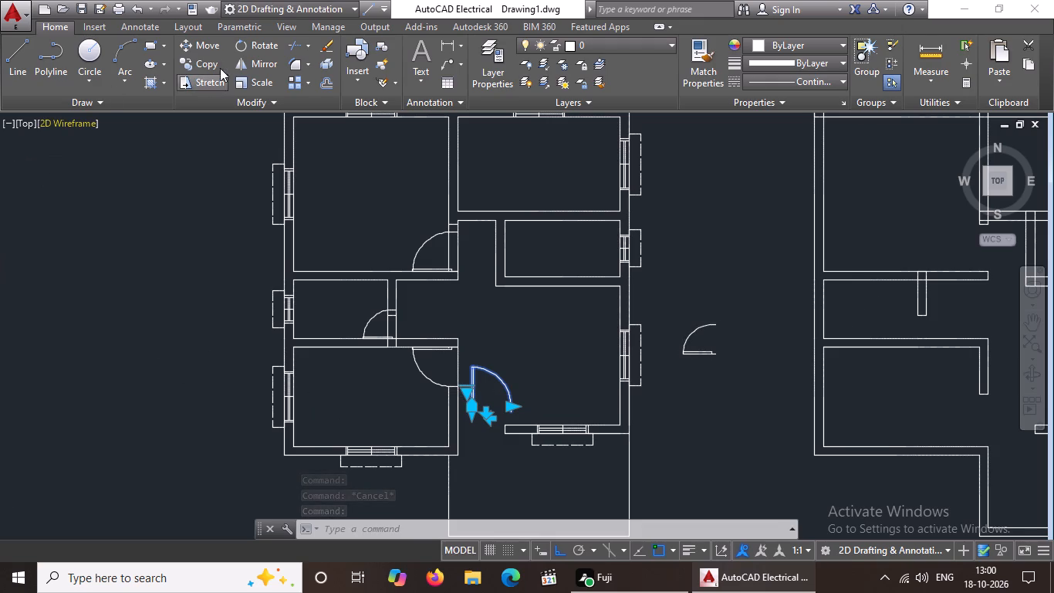
{"action": "left_click", "coordinate": [203, 44]}
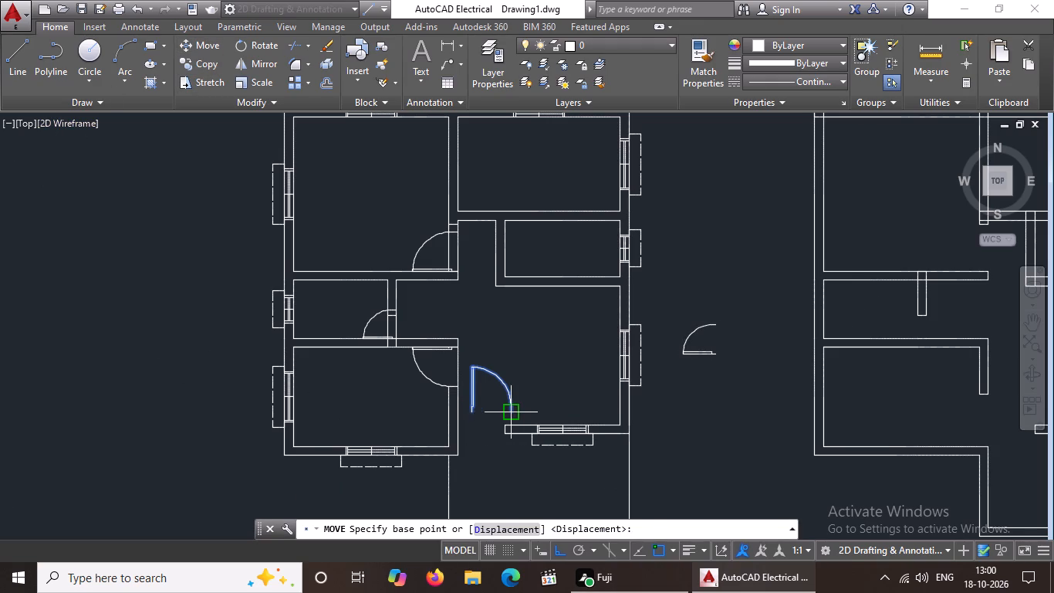
{"action": "left_click", "coordinate": [511, 413]}
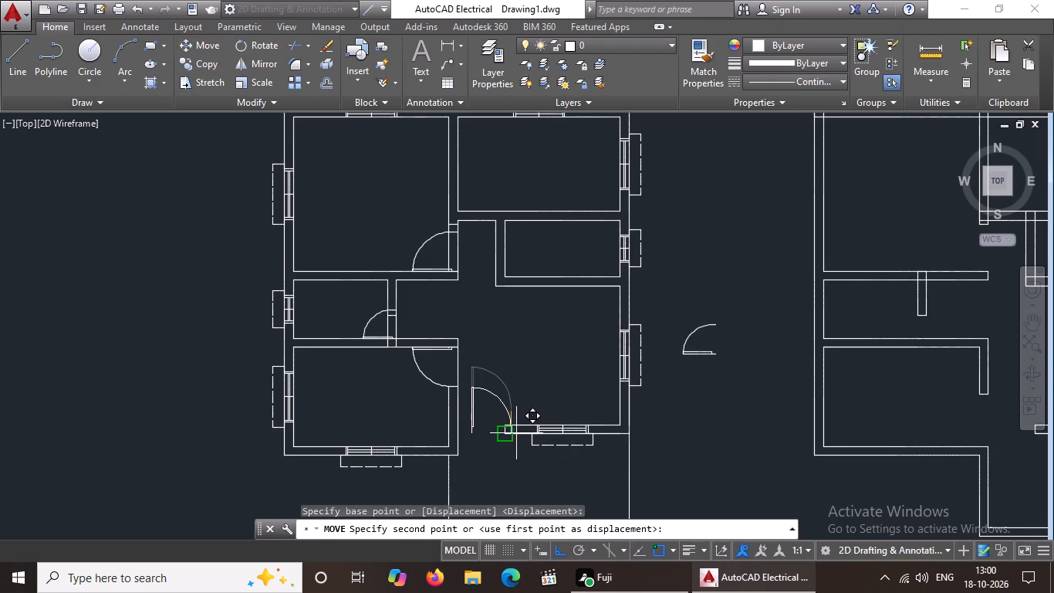
{"action": "left_click", "coordinate": [508, 378]}
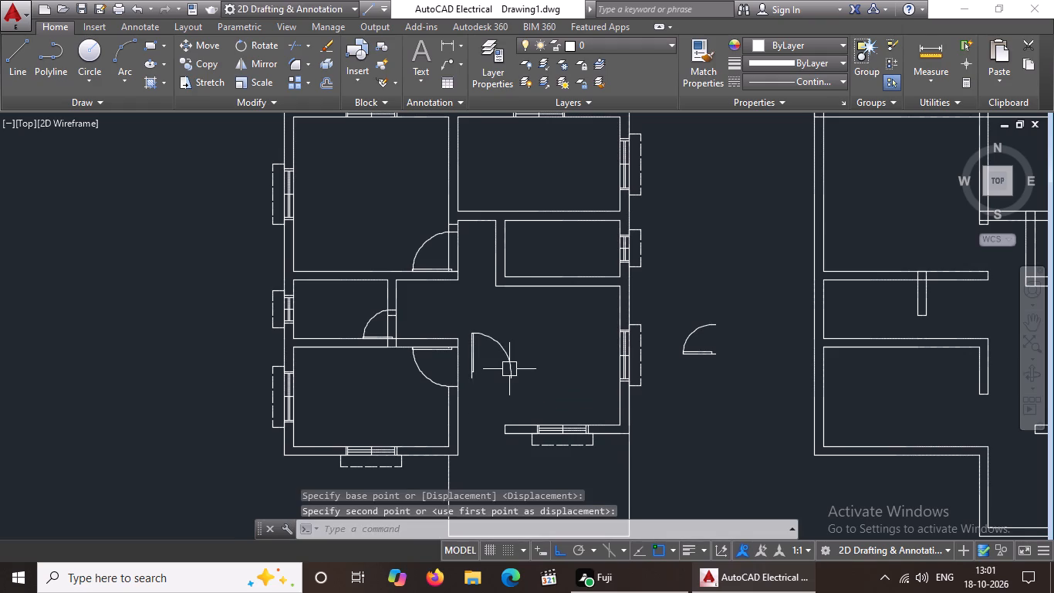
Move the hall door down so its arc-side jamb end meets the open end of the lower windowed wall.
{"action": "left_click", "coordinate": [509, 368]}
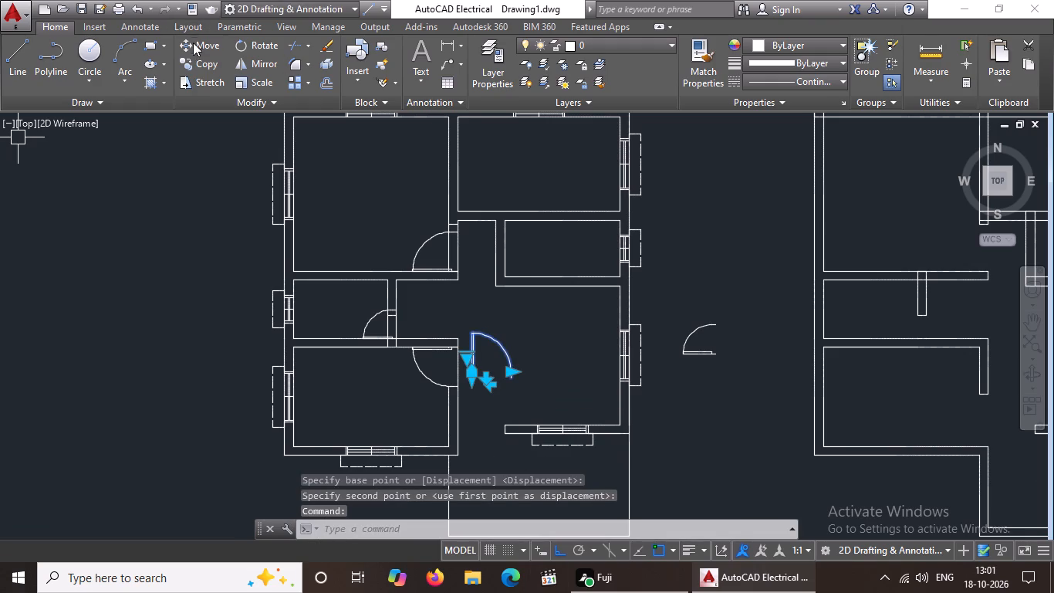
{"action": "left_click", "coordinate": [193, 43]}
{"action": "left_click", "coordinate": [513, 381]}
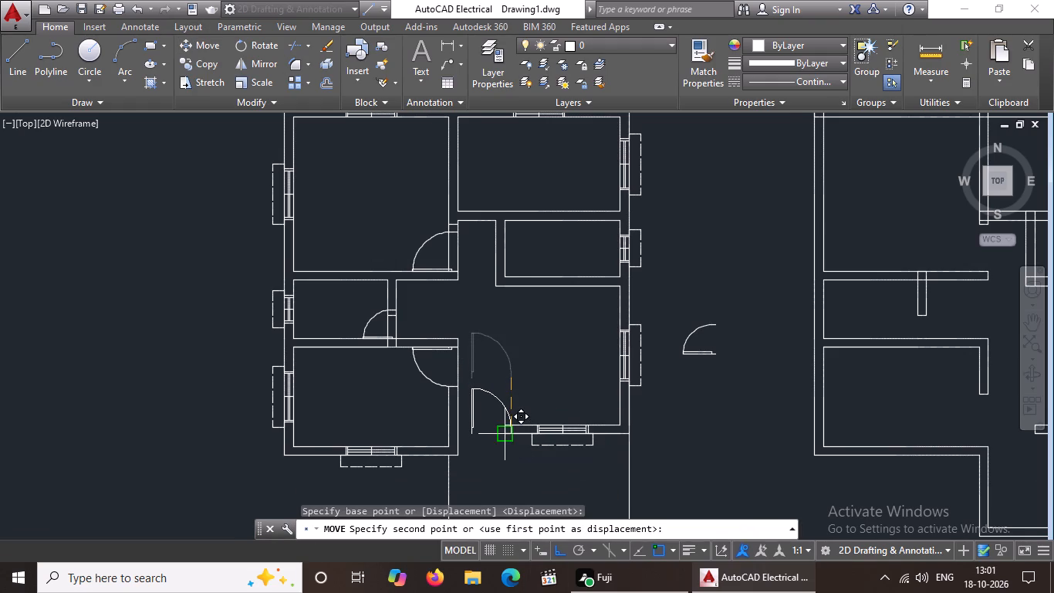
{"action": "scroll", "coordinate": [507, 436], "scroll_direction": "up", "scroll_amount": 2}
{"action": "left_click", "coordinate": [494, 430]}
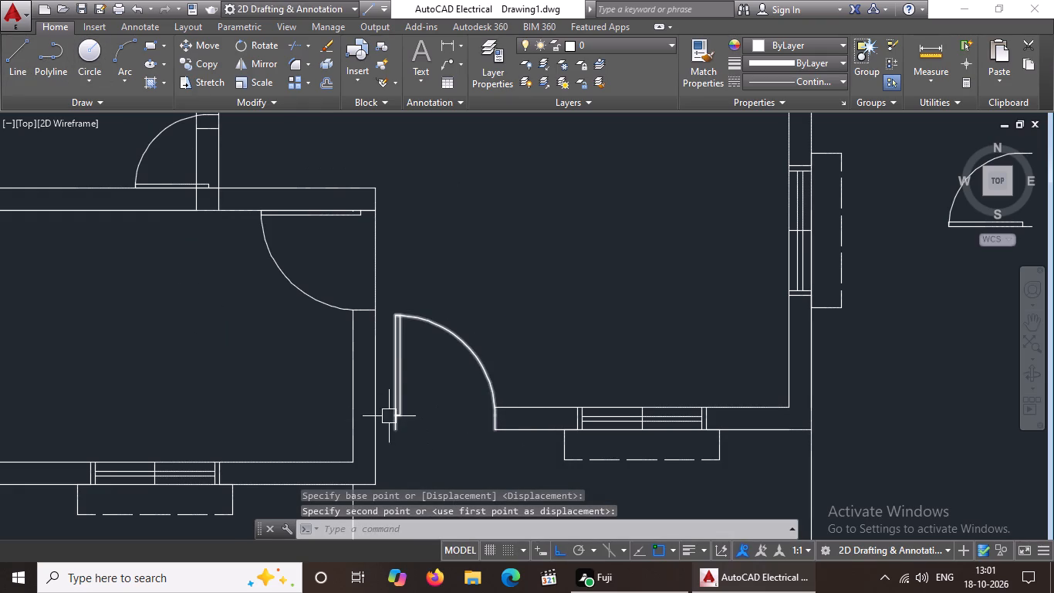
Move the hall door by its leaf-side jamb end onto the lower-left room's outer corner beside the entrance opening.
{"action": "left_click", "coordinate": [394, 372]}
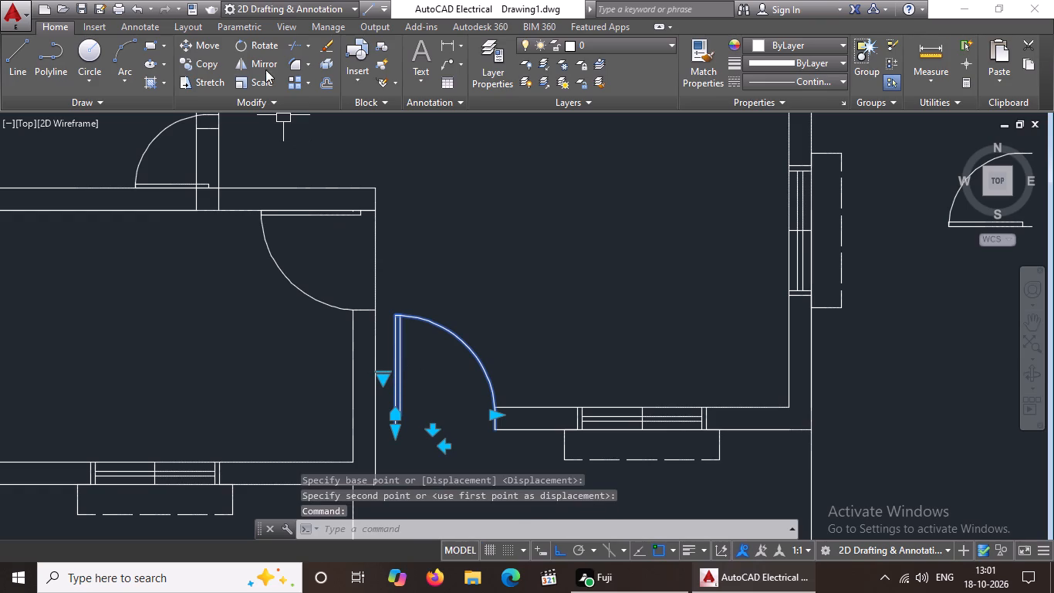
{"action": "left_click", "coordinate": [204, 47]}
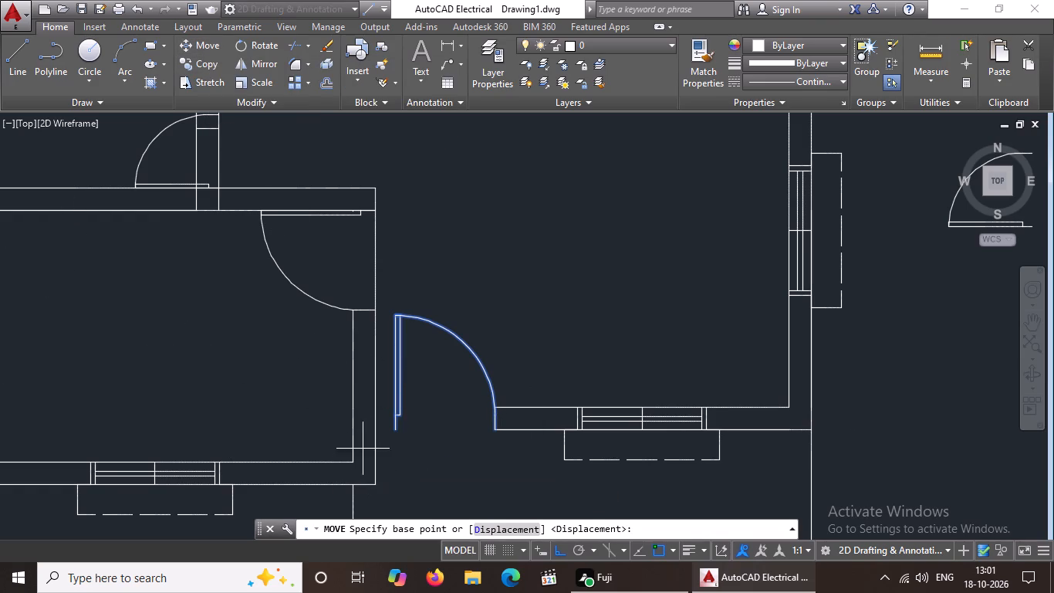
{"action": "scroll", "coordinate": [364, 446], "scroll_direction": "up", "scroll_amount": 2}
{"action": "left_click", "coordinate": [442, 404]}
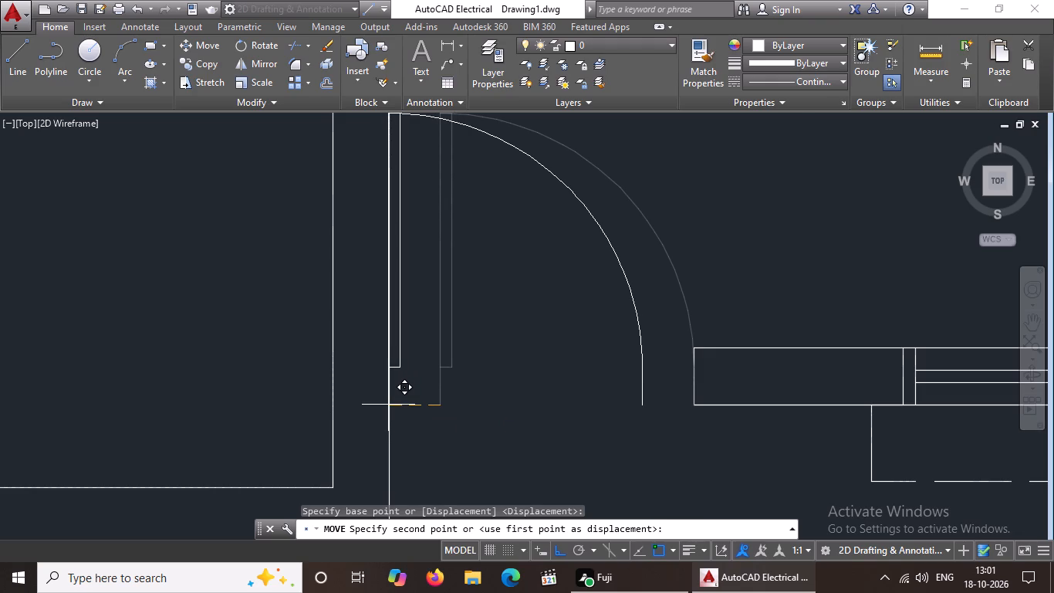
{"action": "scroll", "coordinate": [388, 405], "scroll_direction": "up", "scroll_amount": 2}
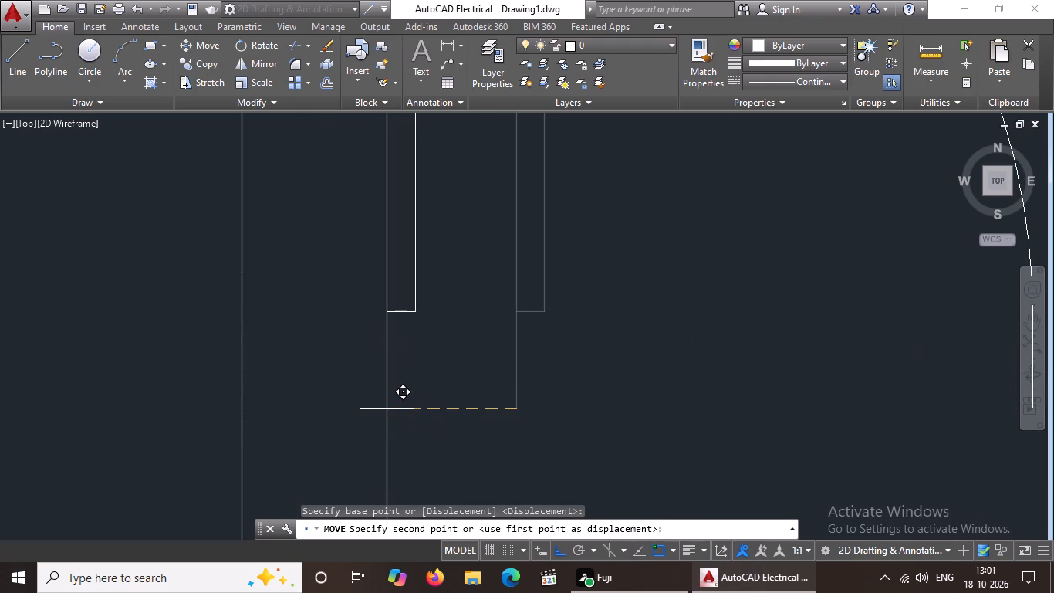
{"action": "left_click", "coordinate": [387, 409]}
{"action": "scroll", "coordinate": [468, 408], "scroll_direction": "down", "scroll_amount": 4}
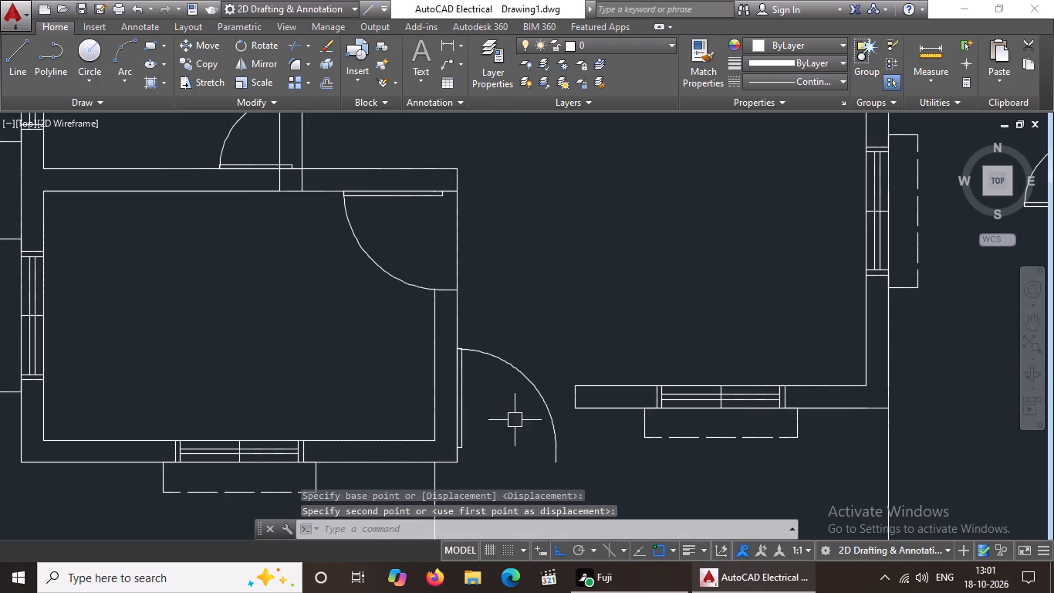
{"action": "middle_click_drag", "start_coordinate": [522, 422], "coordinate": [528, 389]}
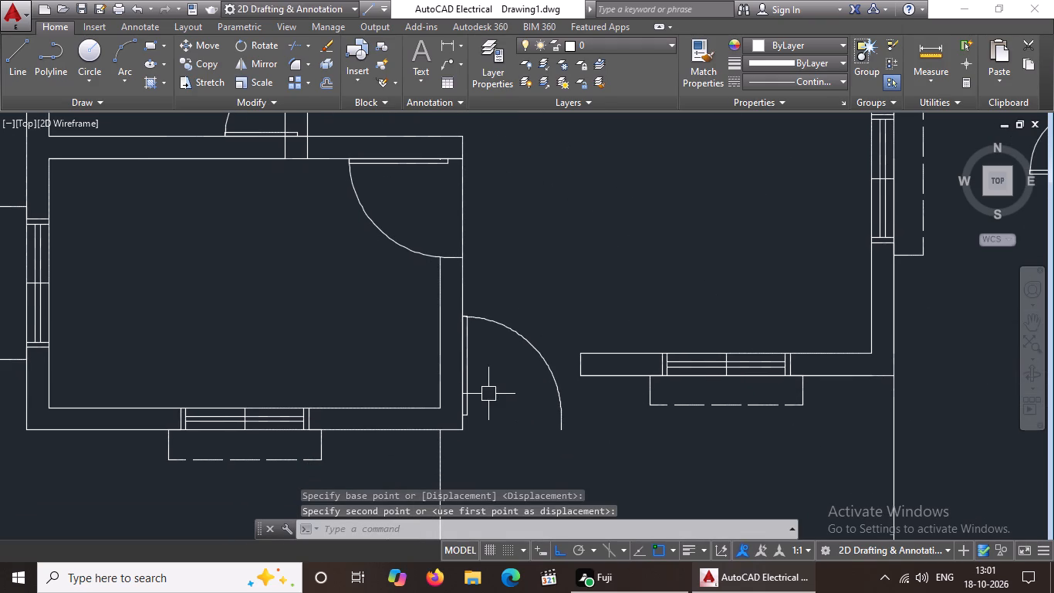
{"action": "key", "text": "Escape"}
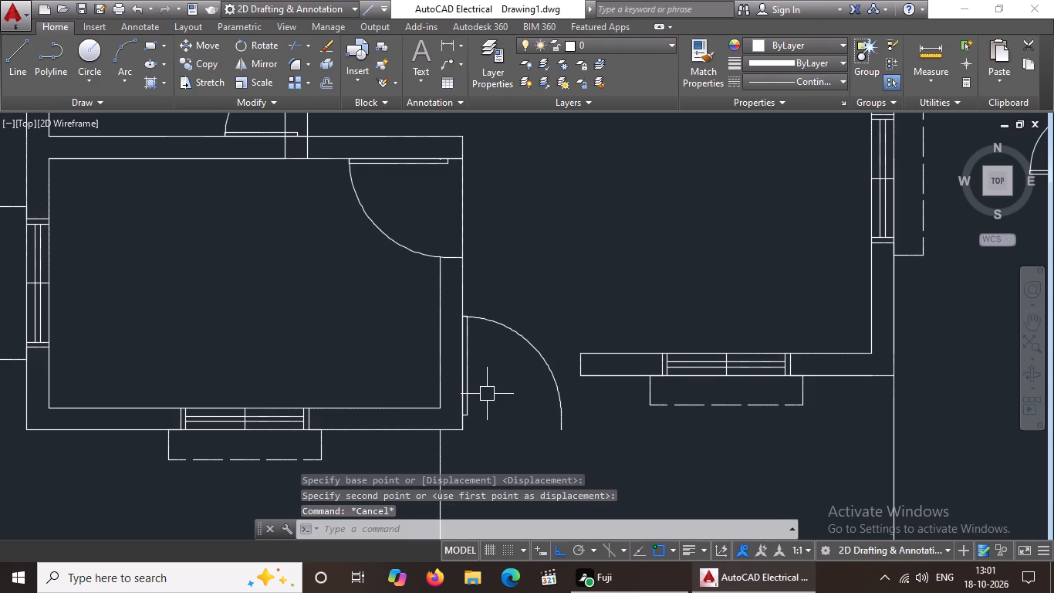
Enable all object snap modes in the drafting settings.
{"action": "key", "text": "o"}
{"action": "type", "text": "s"}
{"action": "key", "text": "space"}
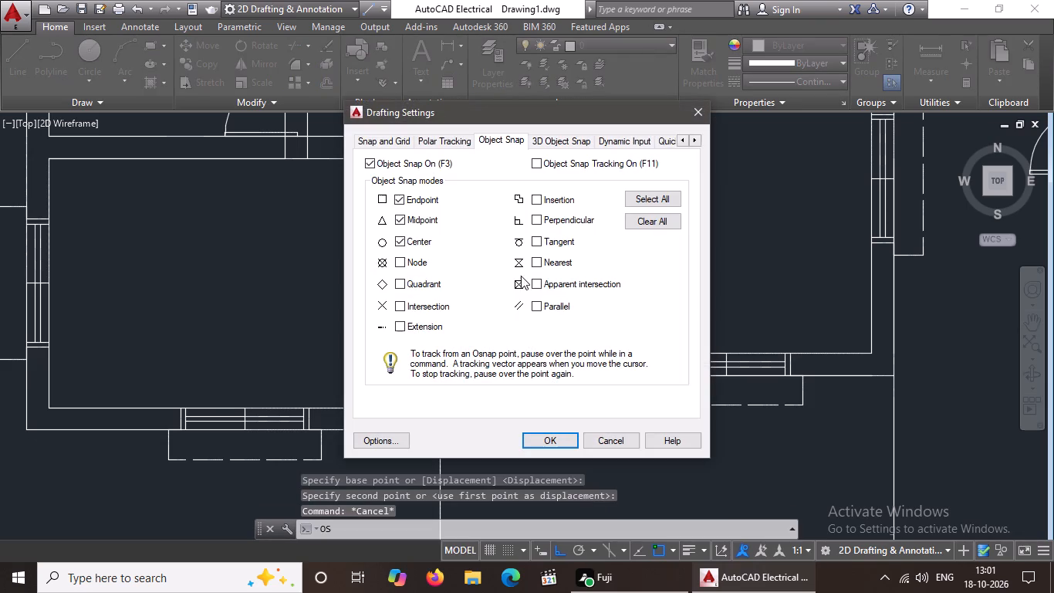
{"action": "left_click", "coordinate": [639, 196]}
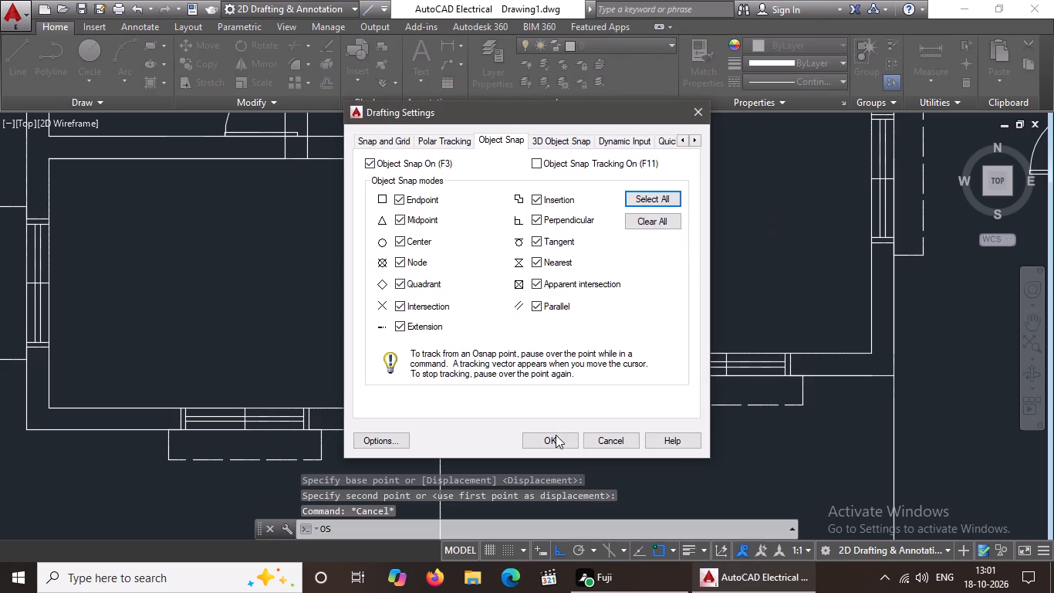
{"action": "left_click", "coordinate": [555, 437]}
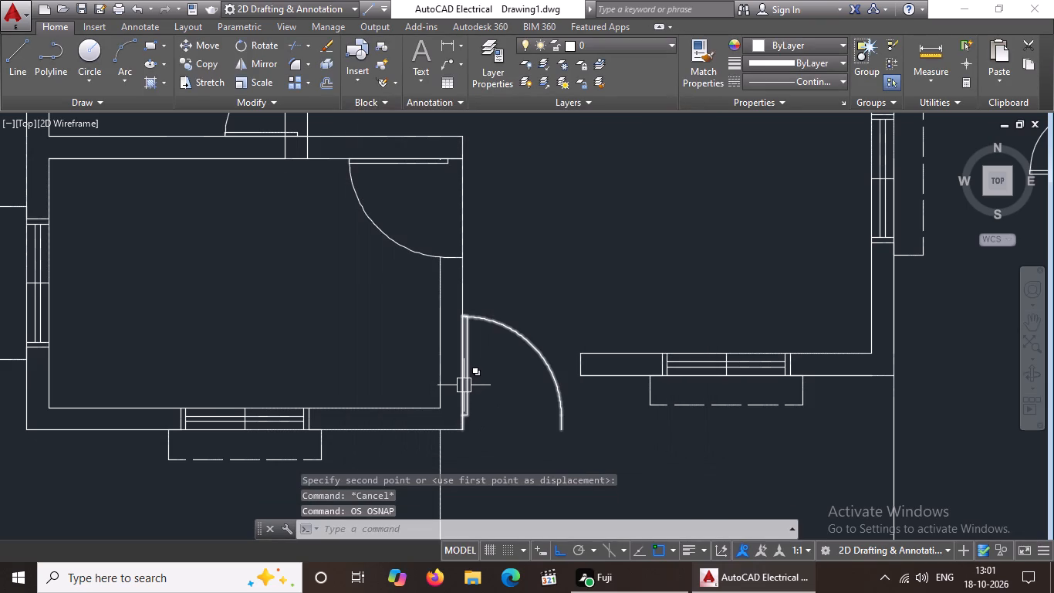
{"action": "key", "text": "Escape"}
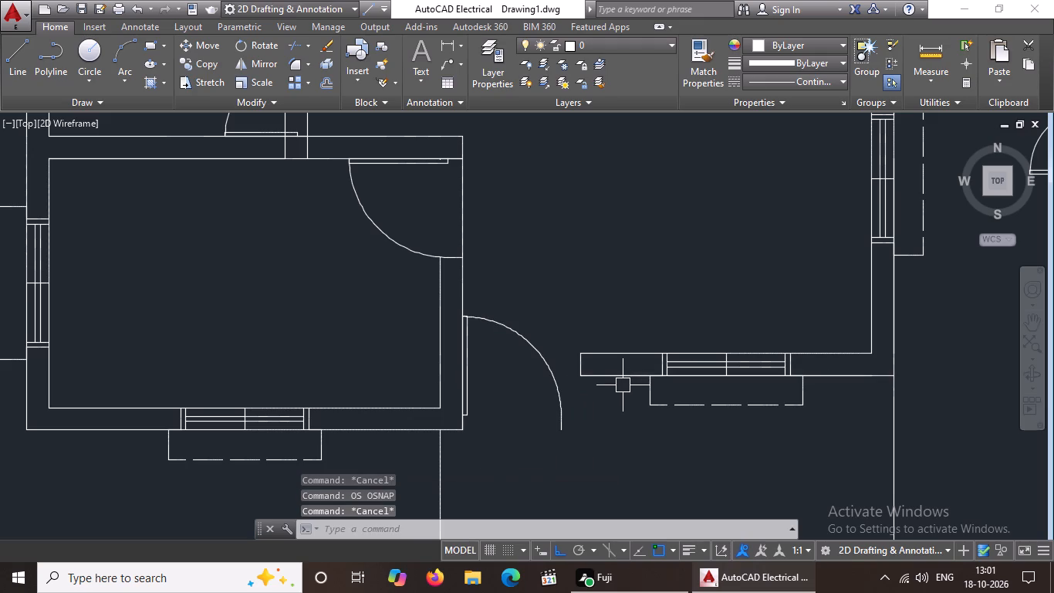
Extend both lines of the lower windowed wall across the entrance opening to the lower-left room's inner wall line.
{"action": "key", "text": "e"}
{"action": "type", "text": "x"}
{"action": "key", "text": "space"}
{"action": "key", "text": "space"}
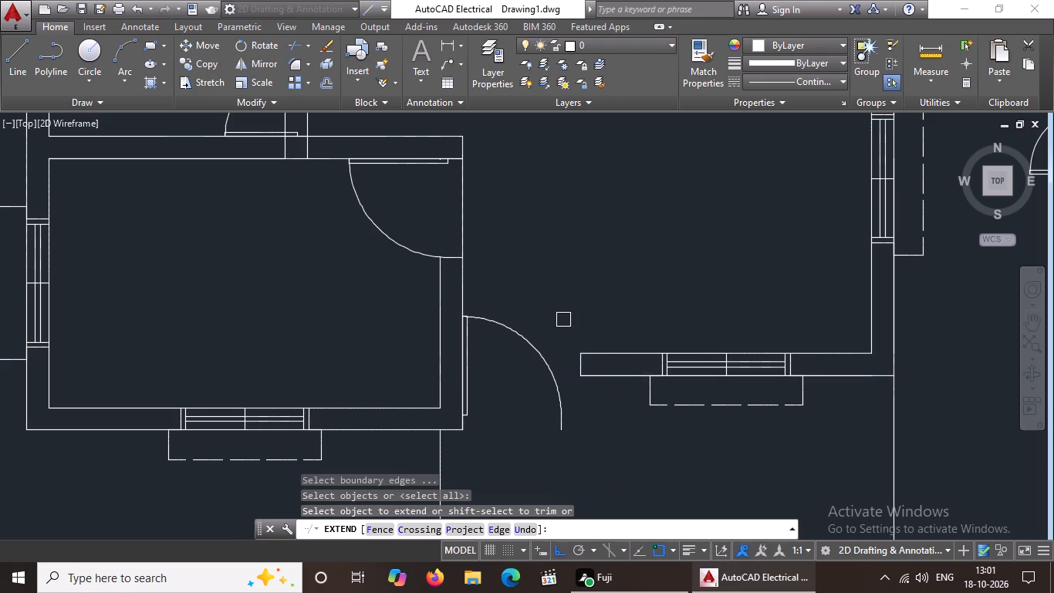
{"action": "left_click", "coordinate": [597, 357]}
{"action": "left_click", "coordinate": [592, 375]}
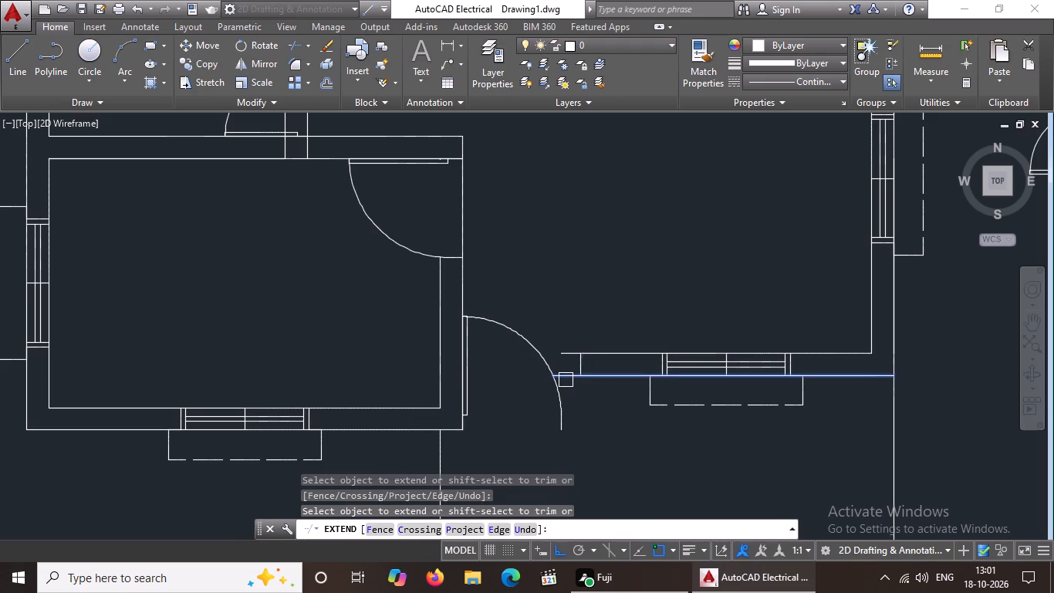
{"action": "left_click", "coordinate": [564, 379]}
{"action": "left_click", "coordinate": [568, 350]}
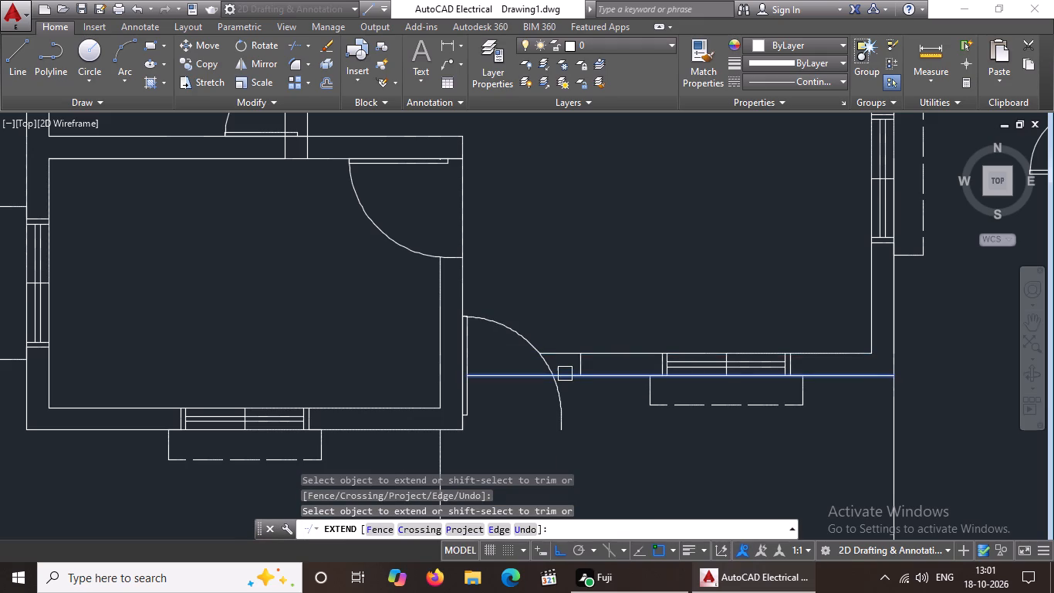
{"action": "left_click", "coordinate": [565, 374]}
{"action": "left_click", "coordinate": [569, 350]}
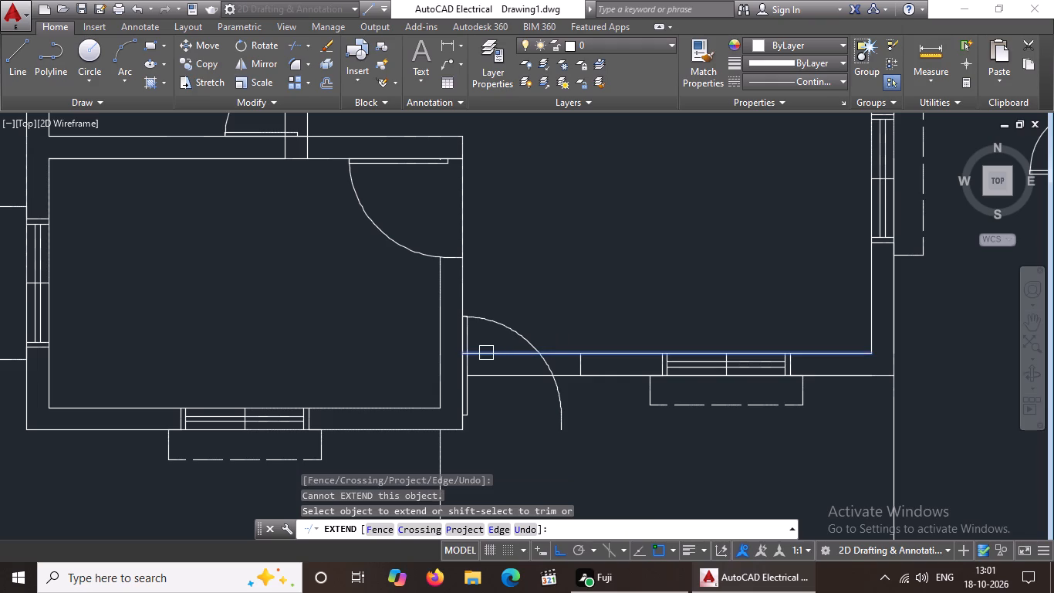
{"action": "left_click", "coordinate": [486, 353]}
{"action": "left_click", "coordinate": [482, 378]}
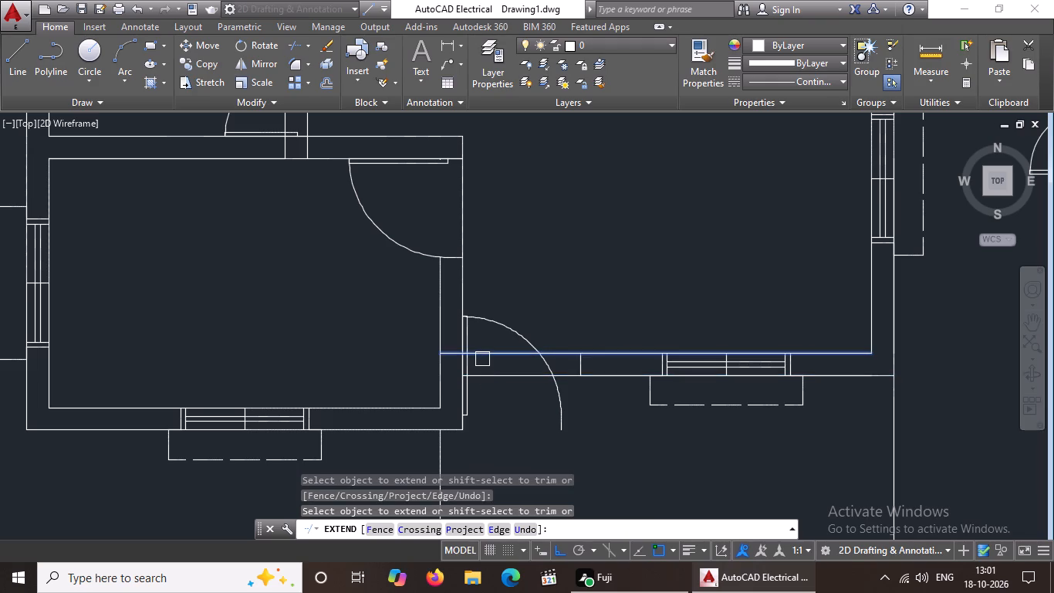
{"action": "left_click", "coordinate": [482, 358]}
{"action": "left_click", "coordinate": [485, 379]}
{"action": "key", "text": "Escape"}
{"action": "key", "text": "grave"}
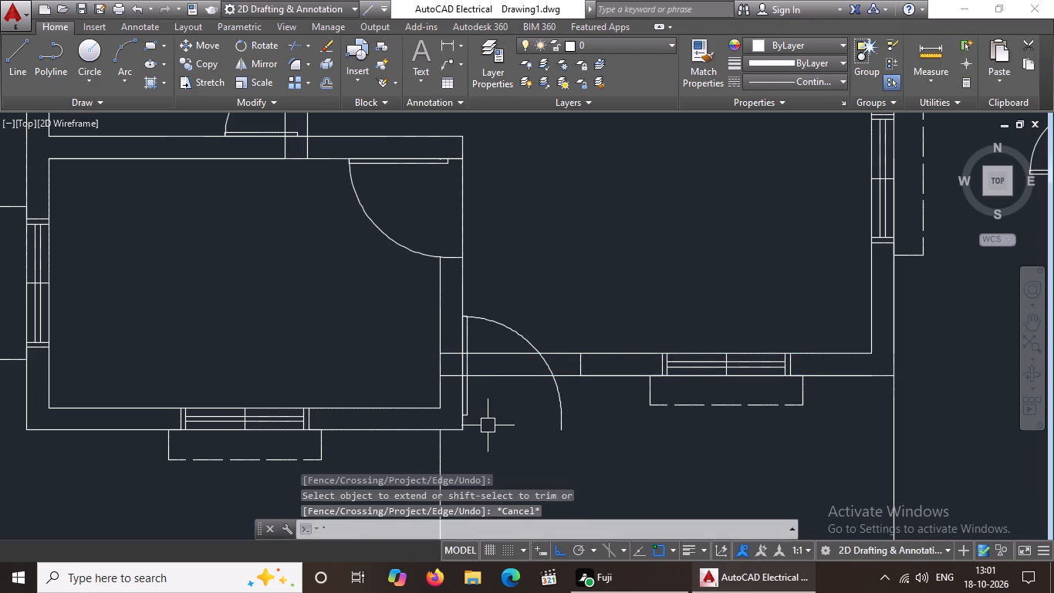
{"action": "key", "text": "Escape"}
With Ortho off, move the door by its leaf-side jamb end to where the extended outer line meets the lower-left room's inner wall line.
{"action": "left_click", "coordinate": [468, 398]}
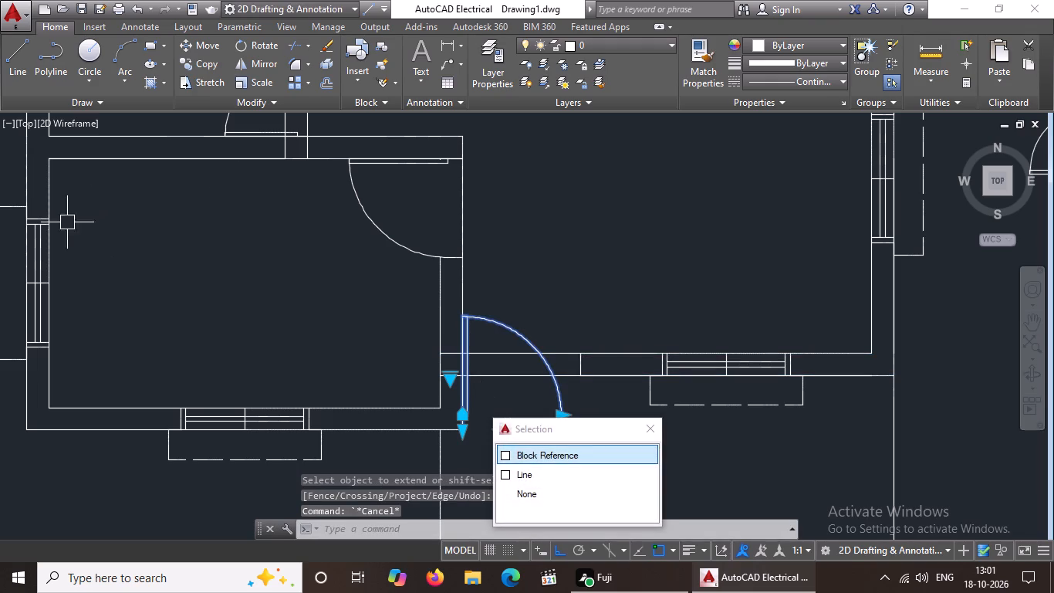
{"action": "left_click_drag", "start_coordinate": [191, 46], "coordinate": [191, 58]}
{"action": "scroll", "coordinate": [488, 438], "scroll_direction": "up", "scroll_amount": 2}
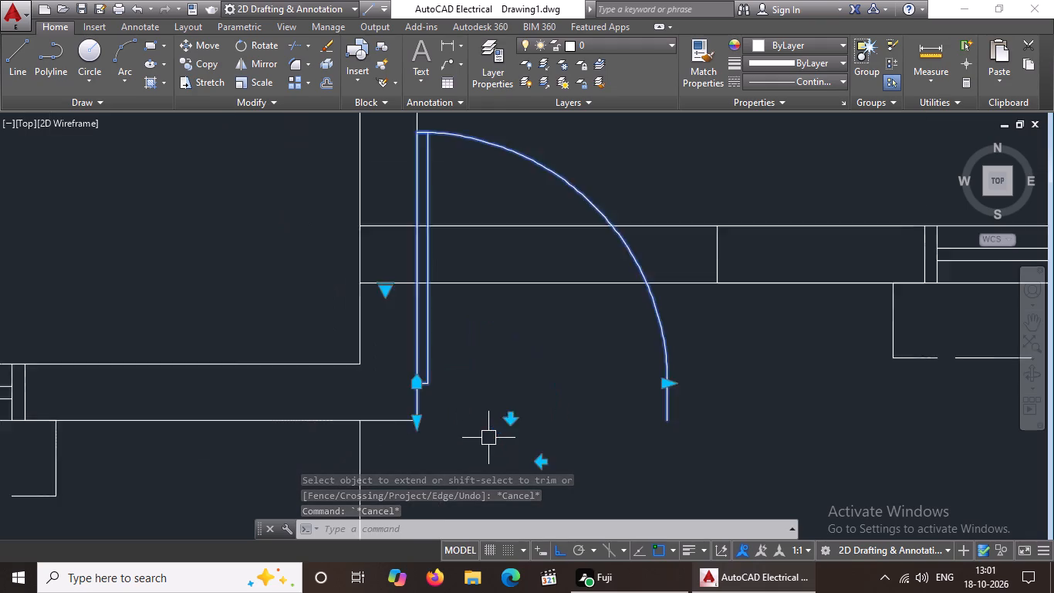
{"action": "scroll", "coordinate": [488, 438], "scroll_direction": "up", "scroll_amount": 1}
{"action": "left_click", "coordinate": [200, 44]}
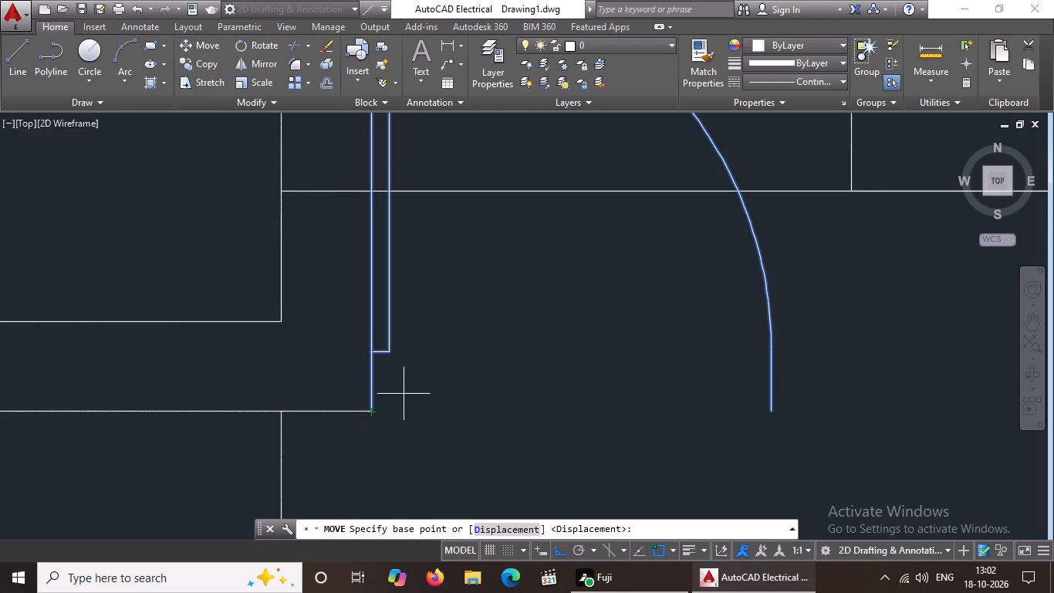
{"action": "left_click", "coordinate": [368, 405]}
{"action": "scroll", "coordinate": [377, 374], "scroll_direction": "down", "scroll_amount": 2}
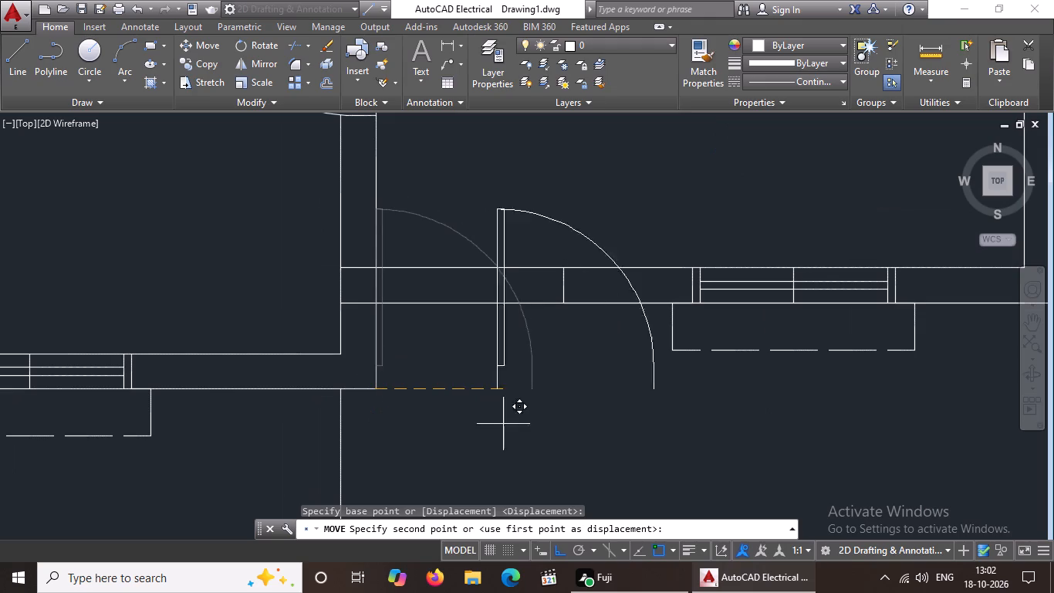
{"action": "left_click", "coordinate": [558, 555]}
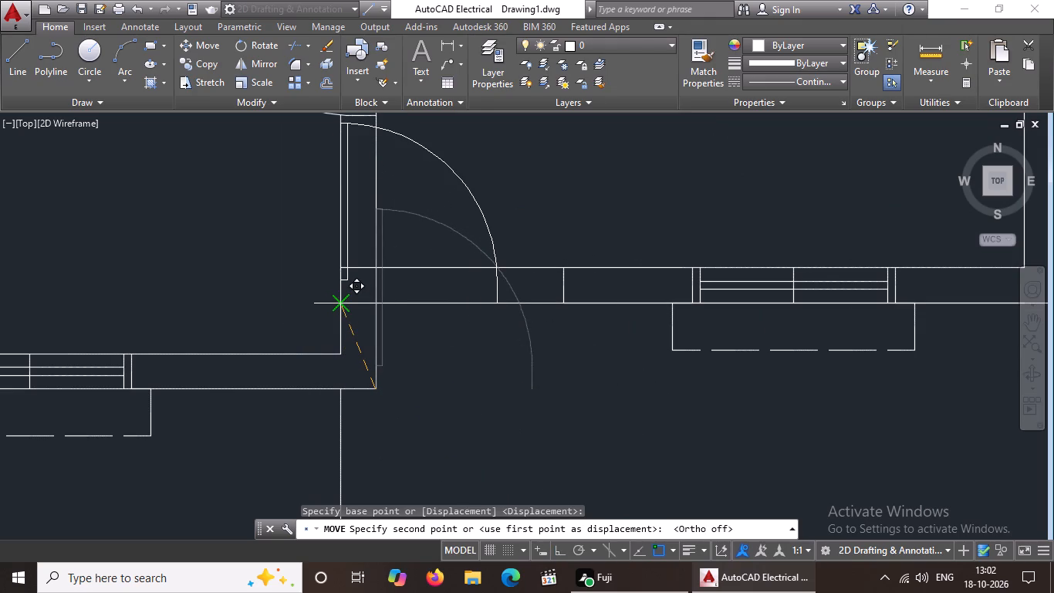
{"action": "left_click", "coordinate": [342, 300]}
Move the entrance door across the wall thickness so its leaf-side jamb end sits on the lower-left room's hall-side wall face.
{"action": "scroll", "coordinate": [502, 305], "scroll_direction": "down", "scroll_amount": 3}
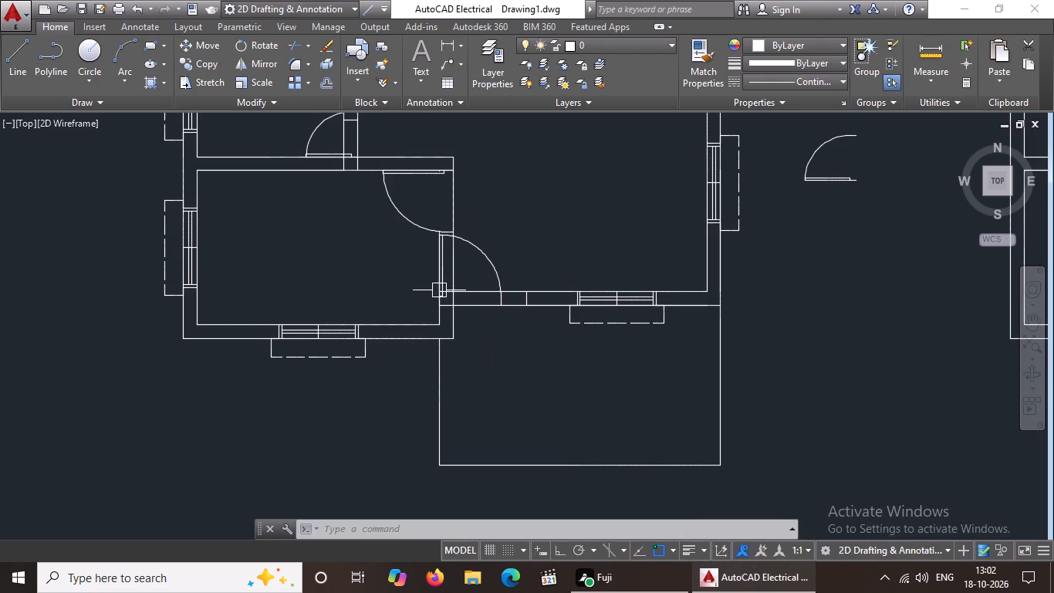
{"action": "scroll", "coordinate": [439, 290], "scroll_direction": "up", "scroll_amount": 2}
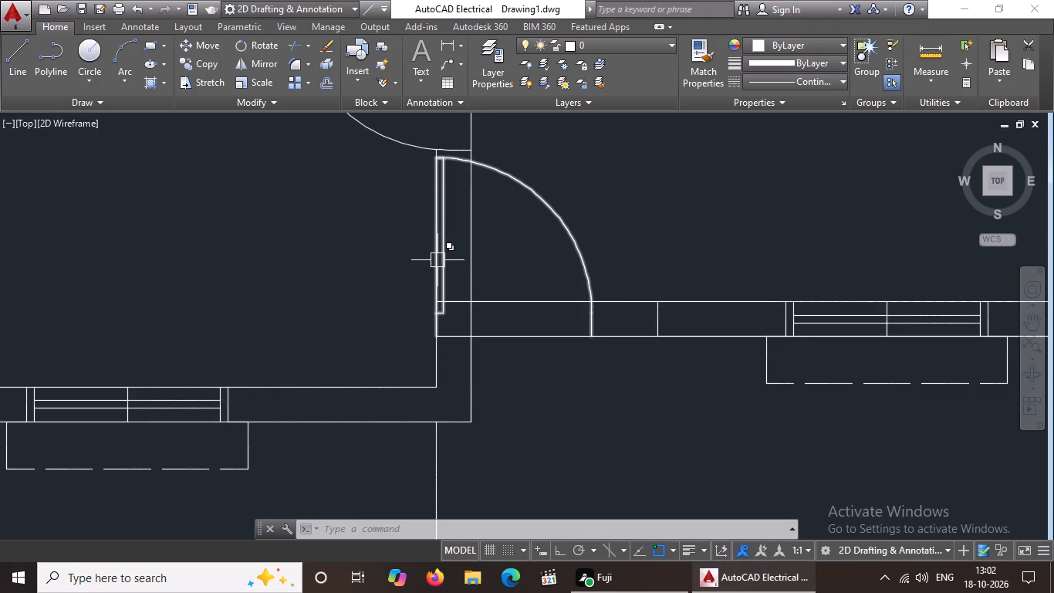
{"action": "left_click", "coordinate": [437, 259]}
{"action": "left_click", "coordinate": [207, 43]}
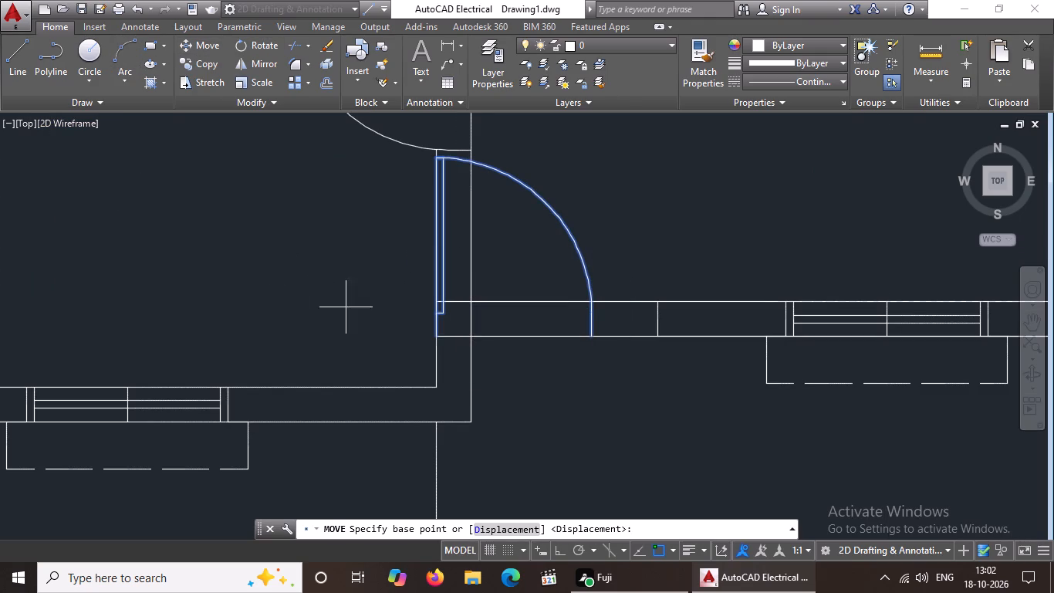
{"action": "left_click", "coordinate": [441, 338]}
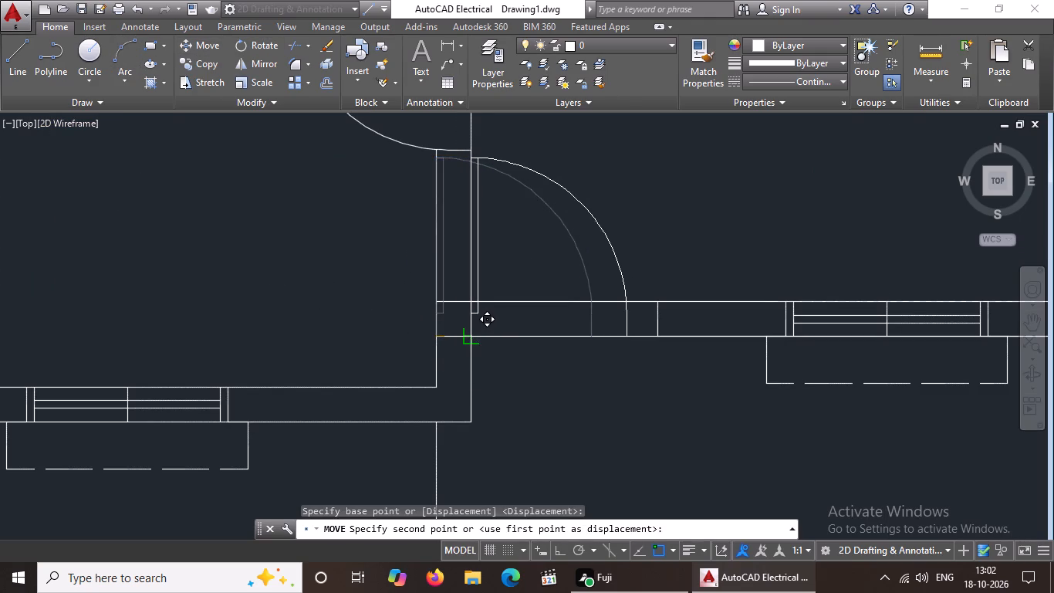
{"action": "left_click", "coordinate": [465, 340]}
Delete the short old end line crossing the windowed wall just beyond the entrance door's arc-side jamb.
{"action": "scroll", "coordinate": [544, 348], "scroll_direction": "down", "scroll_amount": 2}
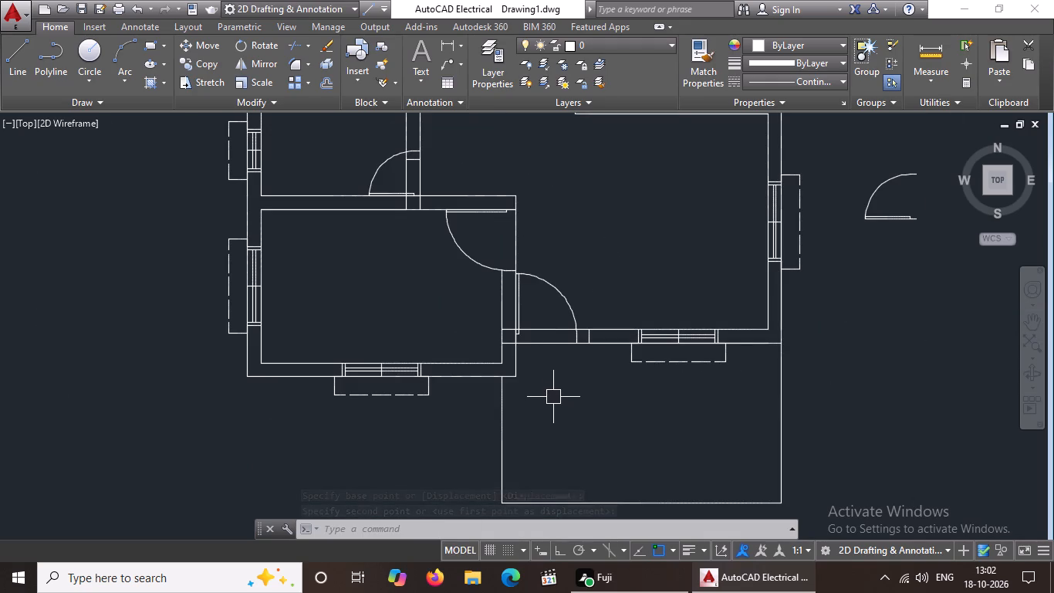
{"action": "middle_click_drag", "start_coordinate": [553, 397], "coordinate": [483, 486]}
{"action": "scroll", "coordinate": [506, 426], "scroll_direction": "up", "scroll_amount": 2}
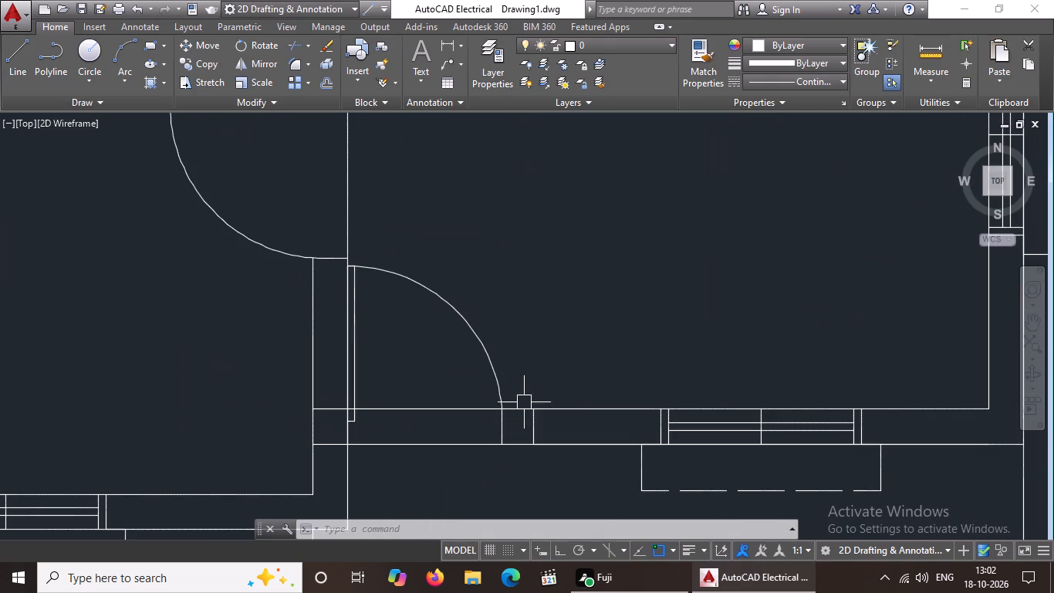
{"action": "left_click", "coordinate": [520, 397]}
{"action": "left_click", "coordinate": [544, 459]}
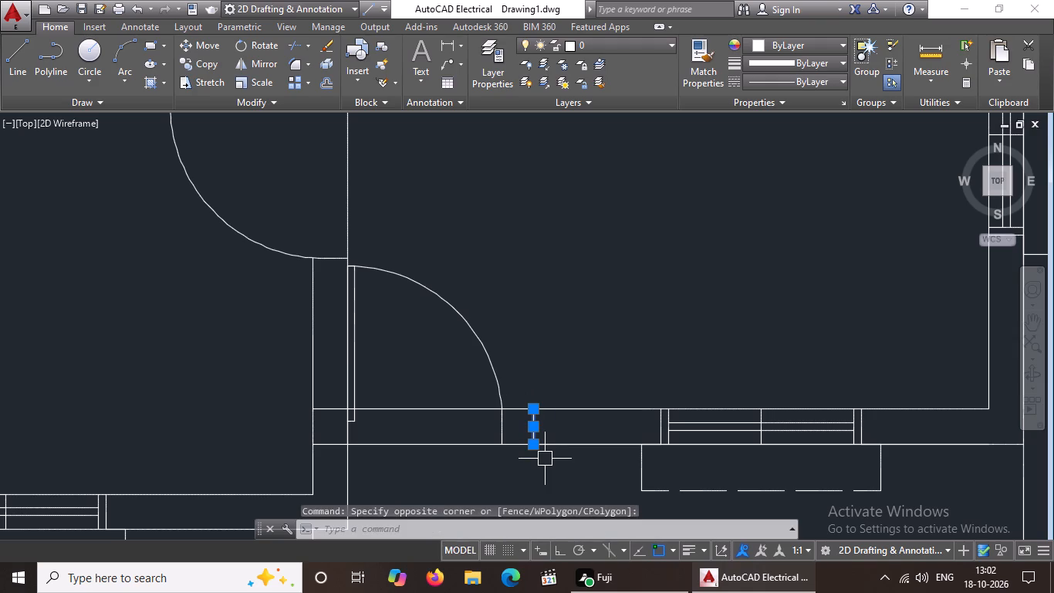
{"action": "key", "text": "Delete"}
Trim both lines of the lower windowed wall out of the entrance opening between the door's jambs.
{"action": "key", "text": "t"}
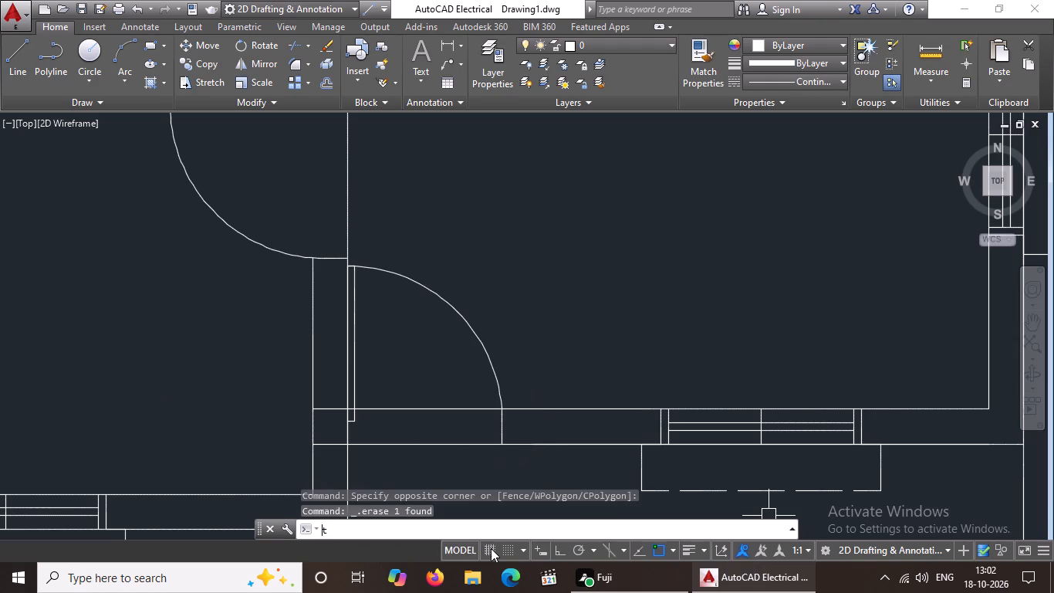
{"action": "key", "text": "r"}
{"action": "key", "text": "space"}
{"action": "key", "text": "space"}
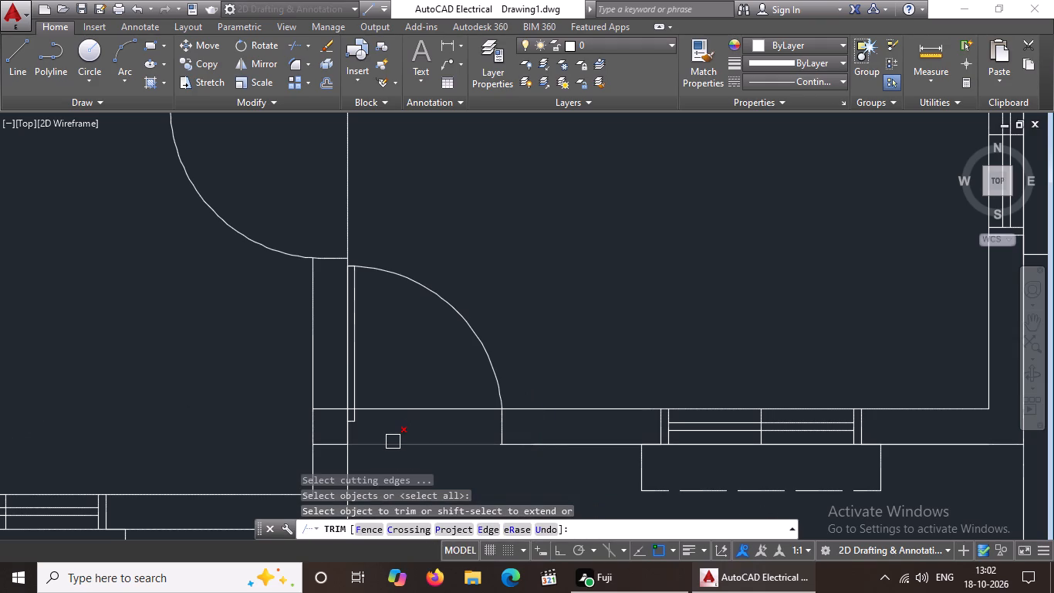
{"action": "left_click", "coordinate": [393, 444]}
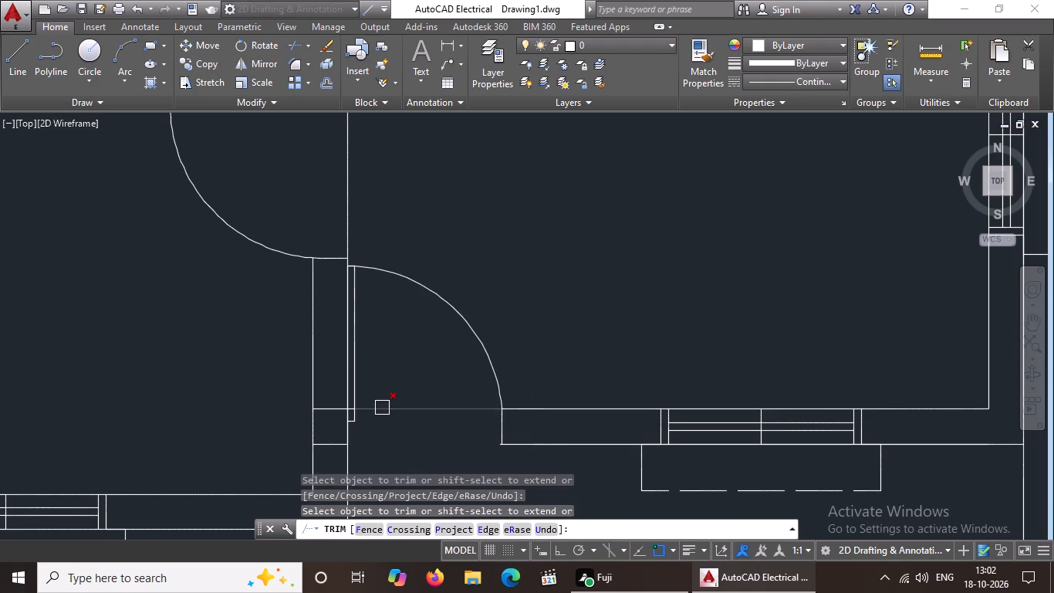
{"action": "left_click", "coordinate": [382, 408]}
{"action": "scroll", "coordinate": [356, 412], "scroll_direction": "up", "scroll_amount": 5}
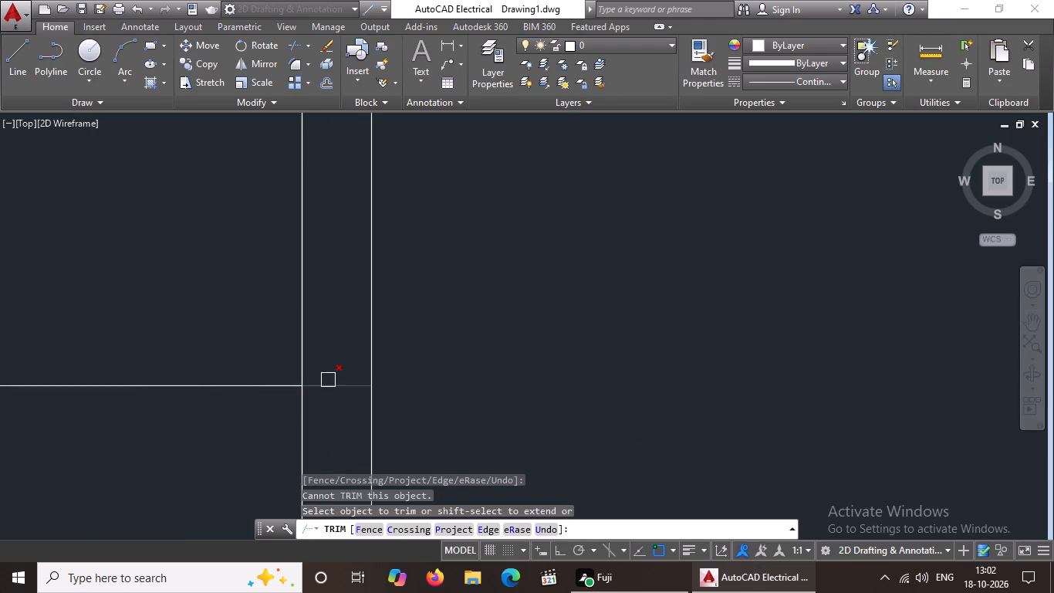
{"action": "left_click", "coordinate": [328, 380]}
{"action": "scroll", "coordinate": [410, 385], "scroll_direction": "down", "scroll_amount": 5}
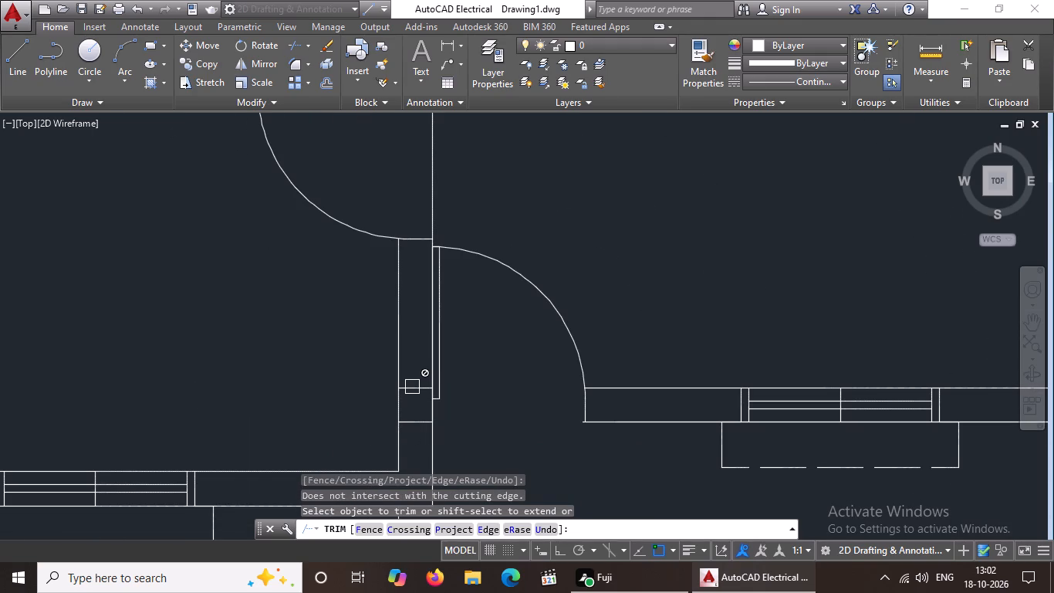
{"action": "key", "text": "Escape"}
Delete the two short leftover lines crossing the lower-left room's hall-side wall beside the entrance door leaf.
{"action": "left_click", "coordinate": [364, 377]}
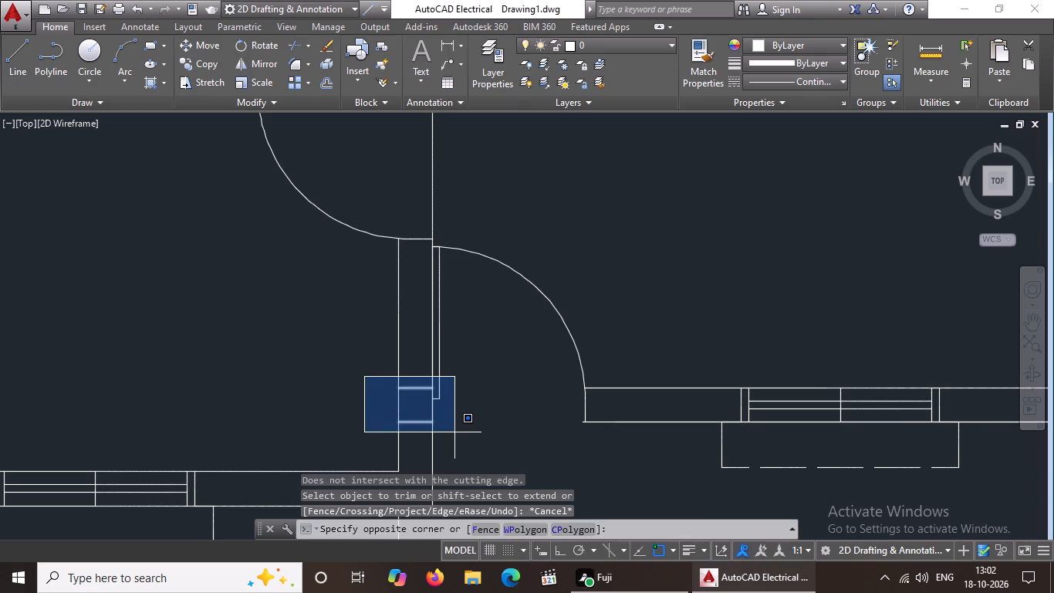
{"action": "left_click", "coordinate": [454, 434]}
{"action": "key", "text": "Delete"}
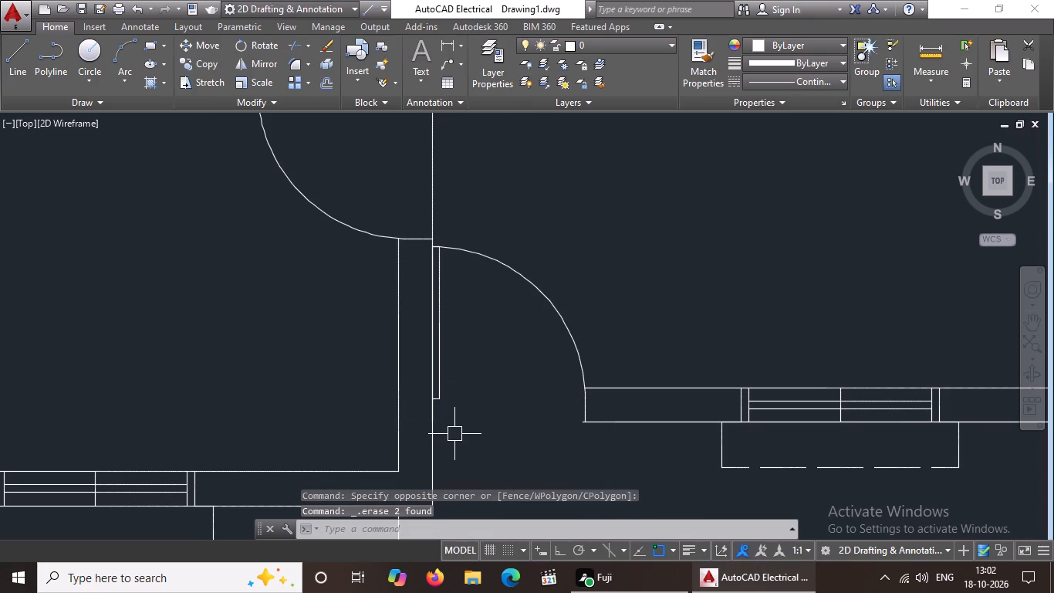
Copy the entrance door by its leaf-side jamb end to the upper-right room, where its lower wall's hall-side line meets the upper-left room's wall.
{"action": "scroll", "coordinate": [454, 434], "scroll_direction": "down", "scroll_amount": 3}
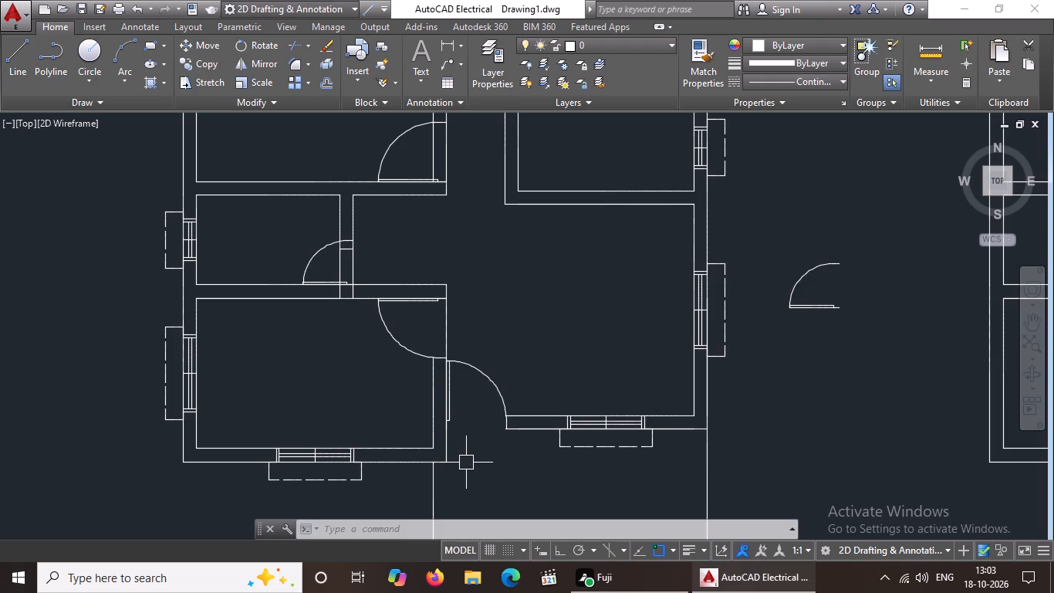
{"action": "scroll", "coordinate": [476, 296], "scroll_direction": "down", "scroll_amount": 1}
{"action": "middle_click_drag", "start_coordinate": [475, 304], "coordinate": [467, 348]}
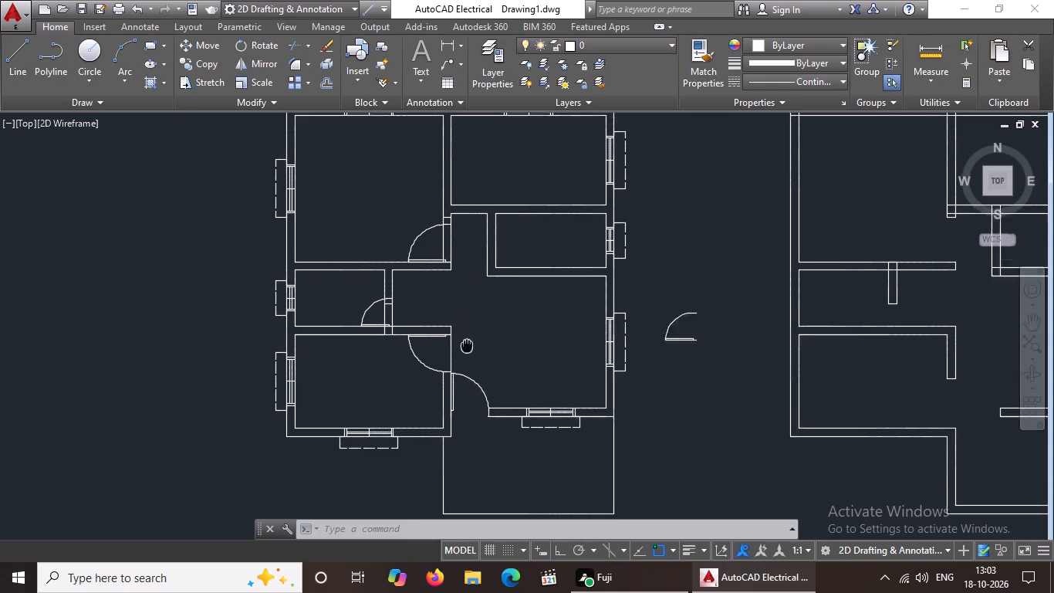
{"action": "middle_click_drag", "start_coordinate": [467, 348], "coordinate": [464, 365]}
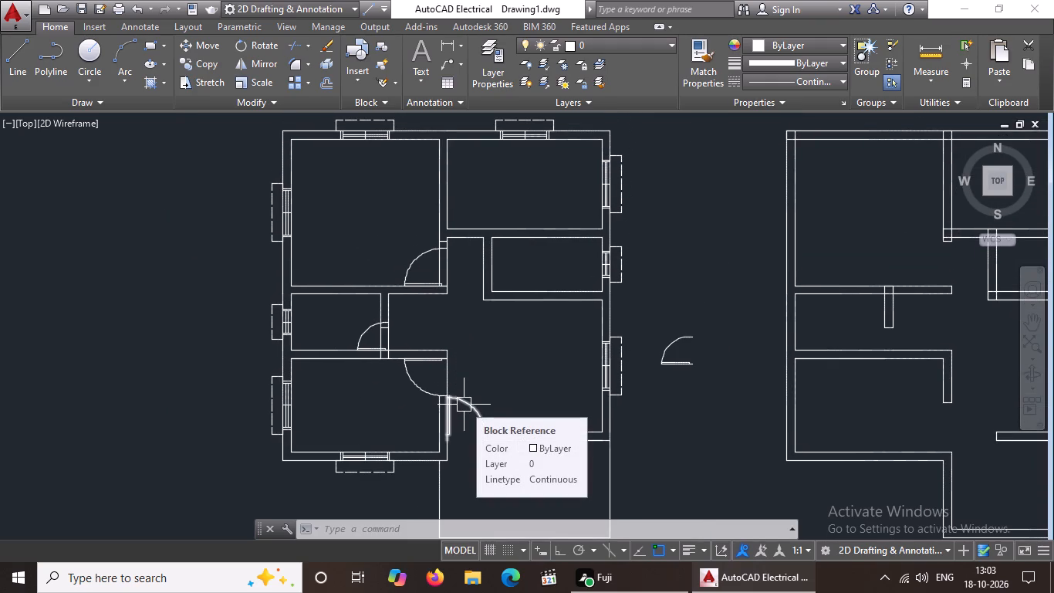
{"action": "left_click", "coordinate": [464, 405]}
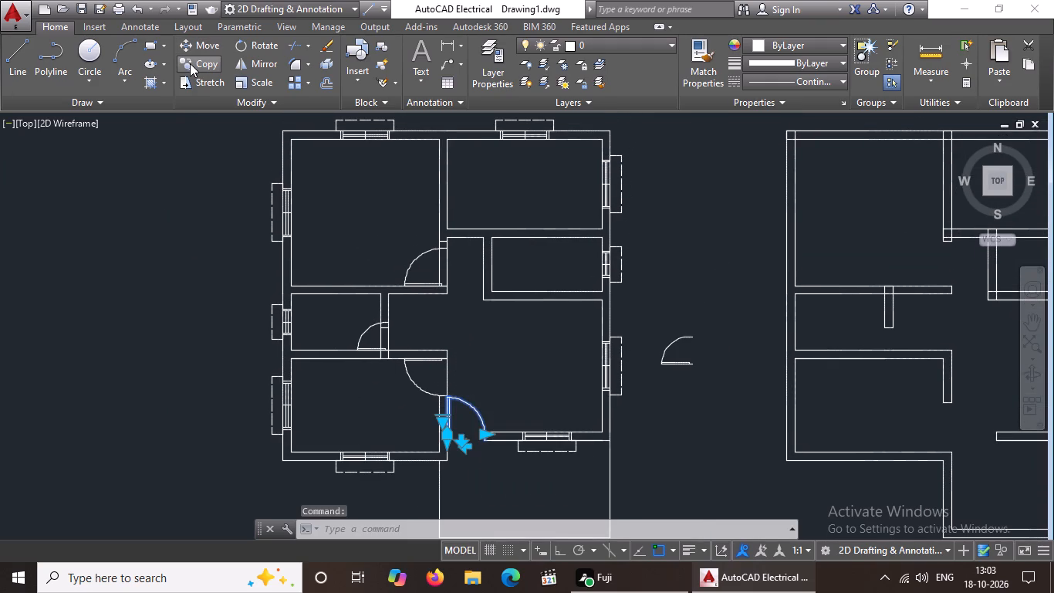
{"action": "left_click", "coordinate": [190, 63]}
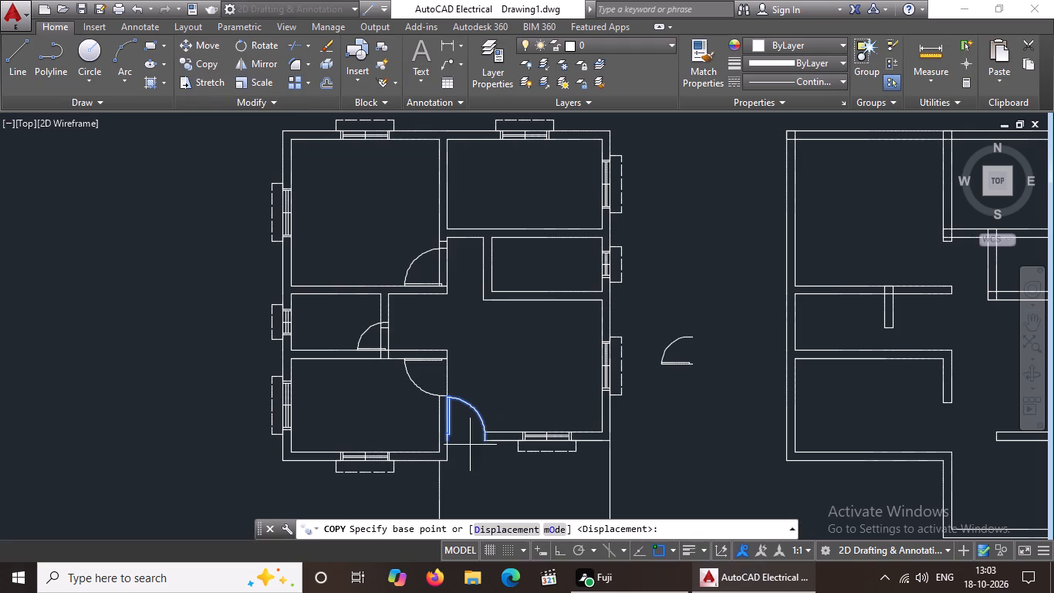
{"action": "left_click", "coordinate": [448, 441]}
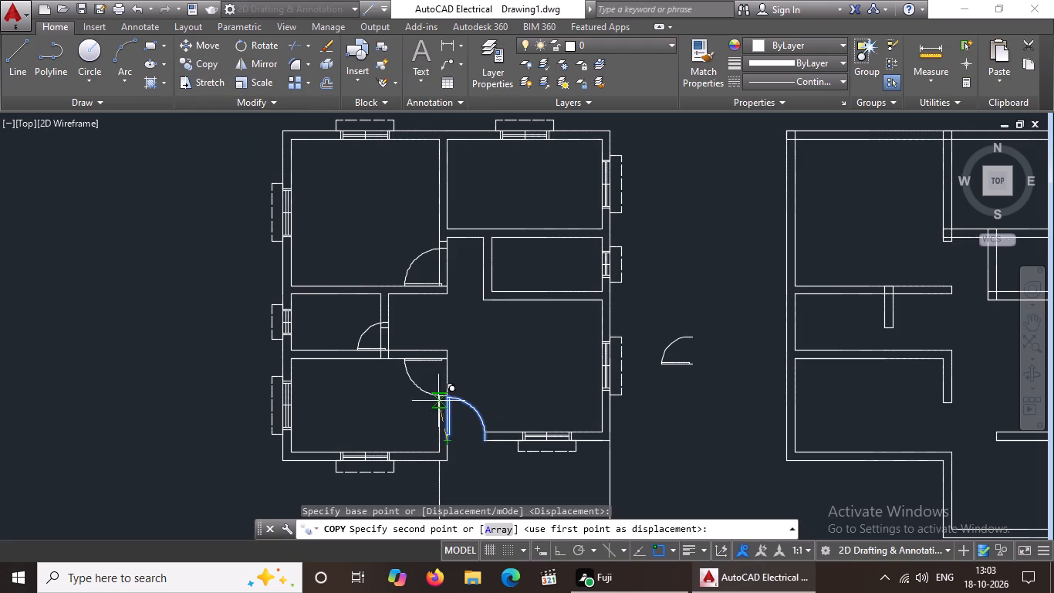
{"action": "scroll", "coordinate": [441, 237], "scroll_direction": "up", "scroll_amount": 3}
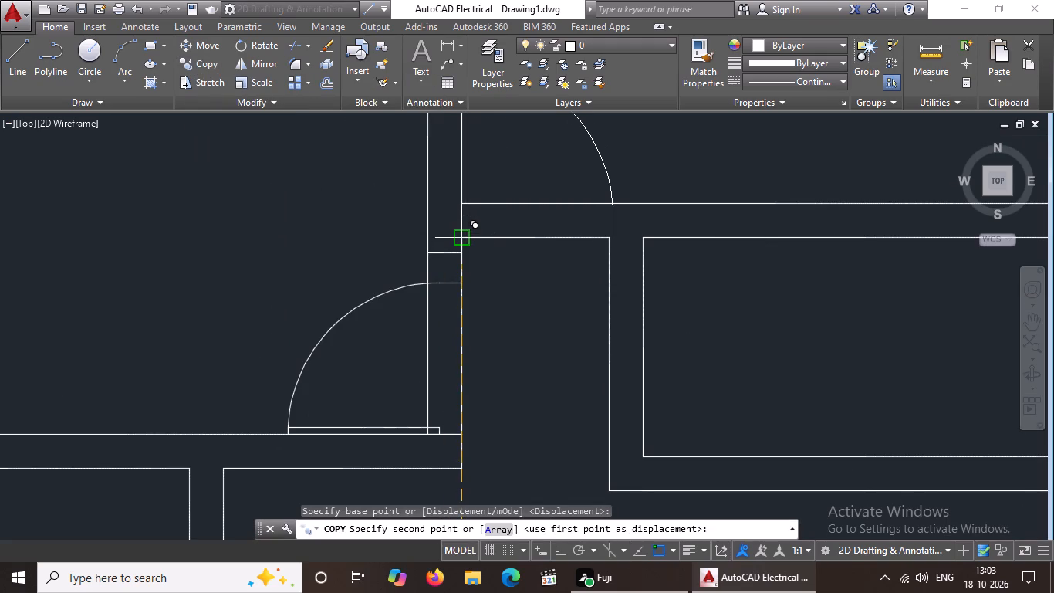
{"action": "left_click", "coordinate": [458, 238]}
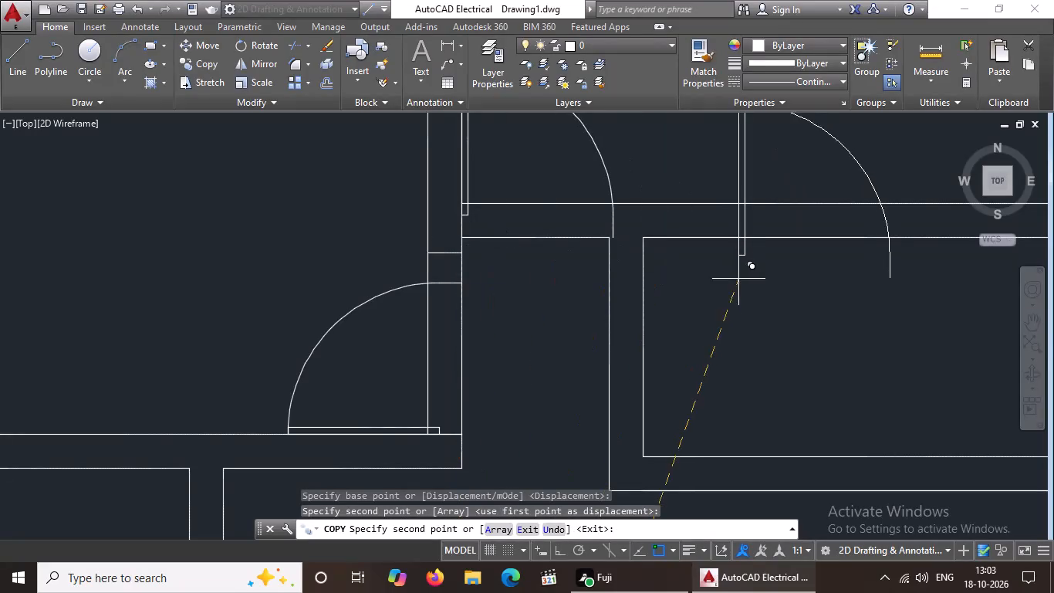
{"action": "key", "text": "Escape"}
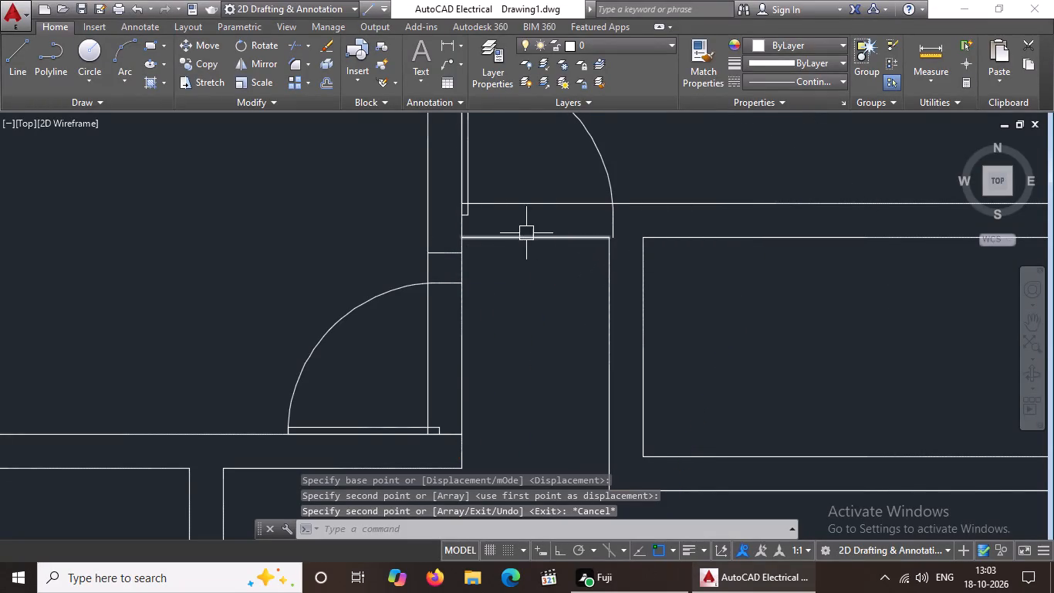
Copy the smaller door of the small middle-left room into the small room below the upper-right room.
{"action": "middle_click_drag", "start_coordinate": [573, 364], "coordinate": [559, 421]}
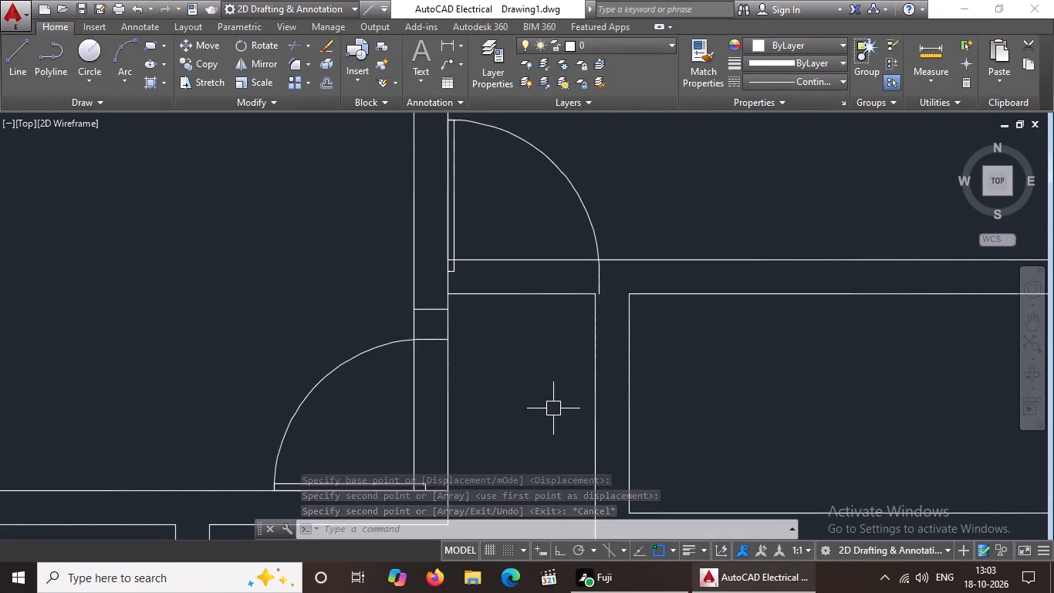
{"action": "scroll", "coordinate": [547, 385], "scroll_direction": "down", "scroll_amount": 3}
{"action": "middle_click_drag", "start_coordinate": [561, 456], "coordinate": [560, 418]}
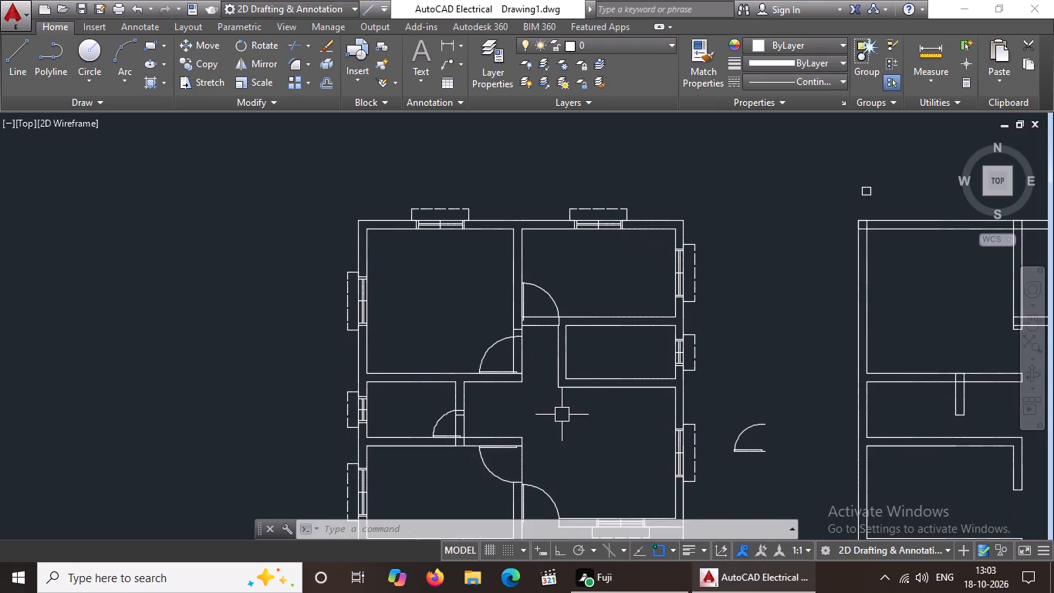
{"action": "left_click", "coordinate": [439, 424]}
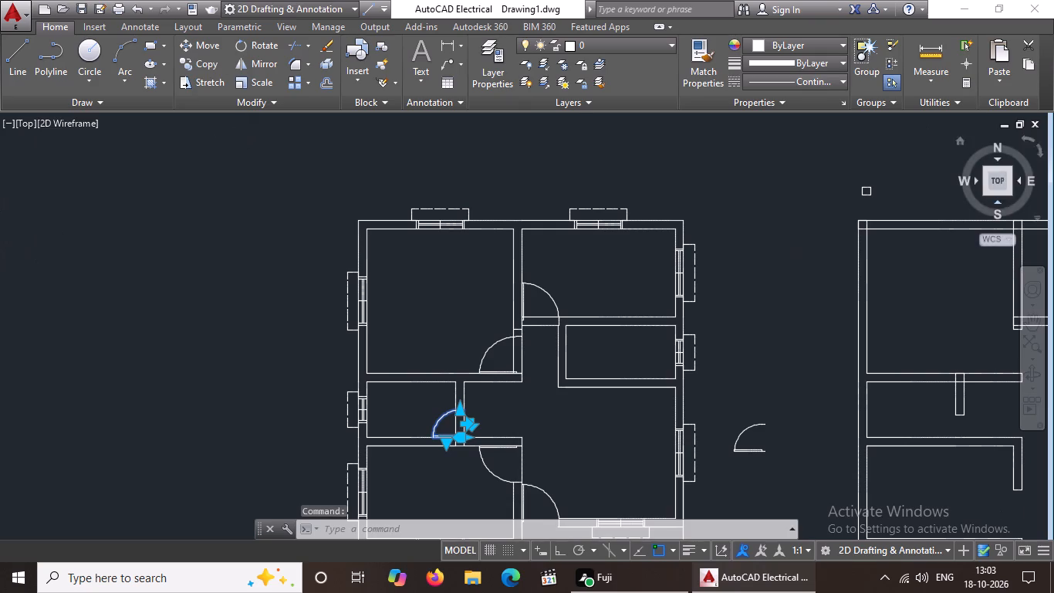
{"action": "left_click_drag", "start_coordinate": [203, 63], "coordinate": [207, 72]}
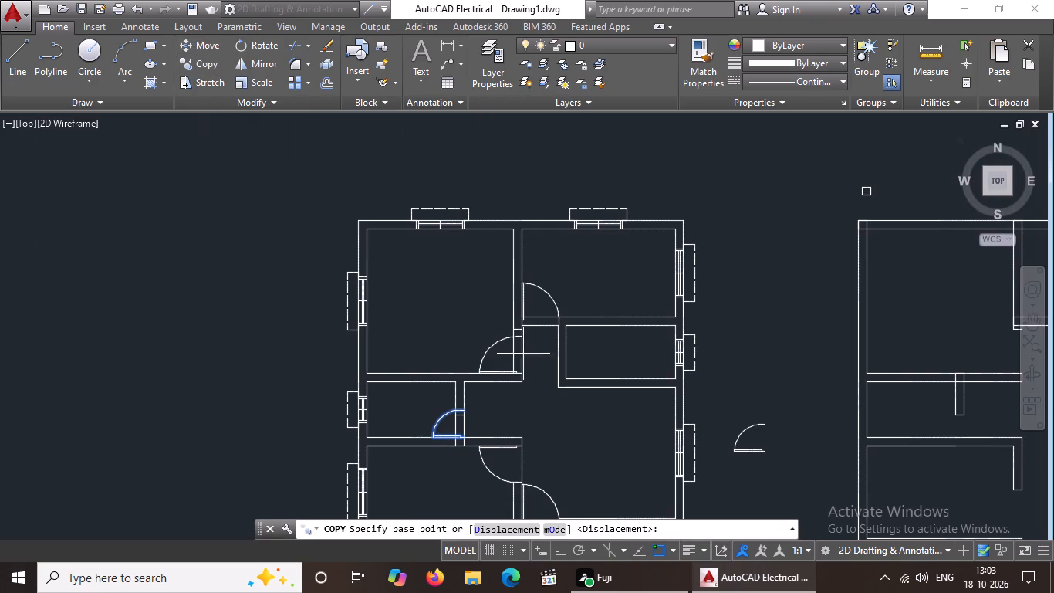
{"action": "left_click", "coordinate": [447, 428]}
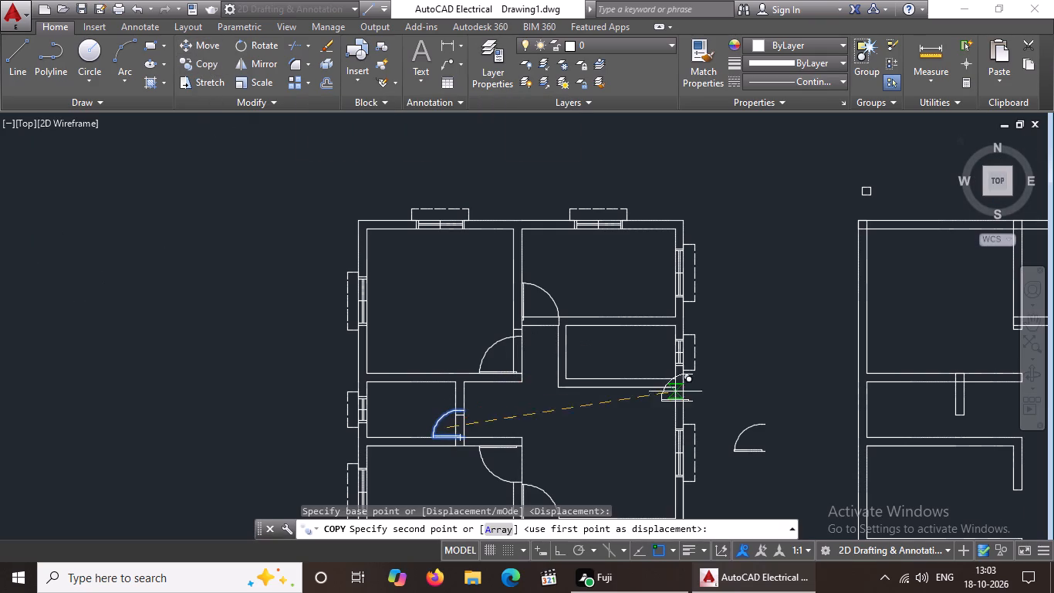
{"action": "scroll", "coordinate": [574, 376], "scroll_direction": "up", "scroll_amount": 2}
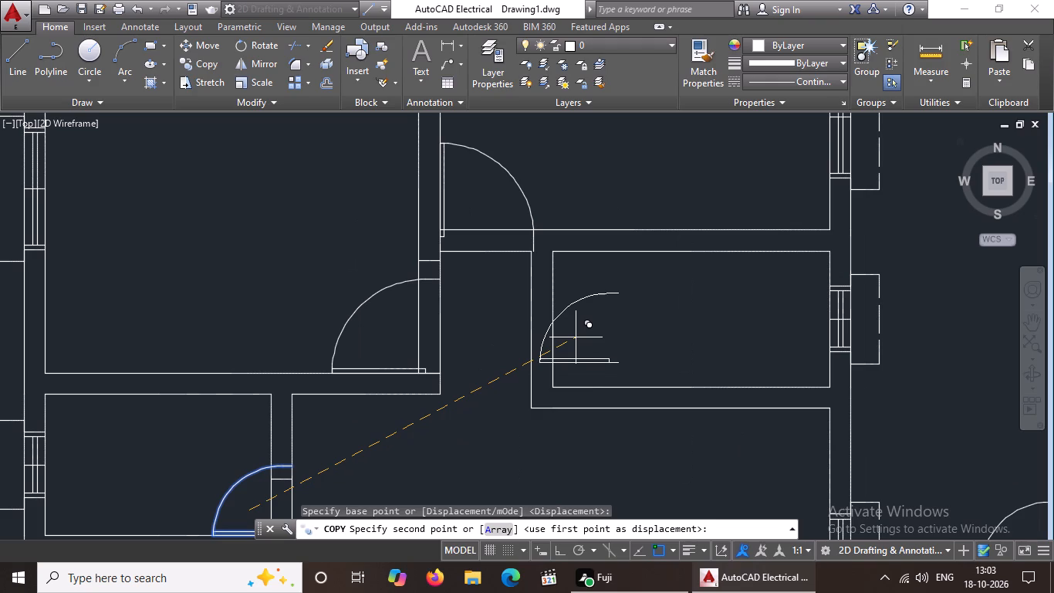
{"action": "left_click", "coordinate": [576, 337]}
{"action": "key", "text": "Escape"}
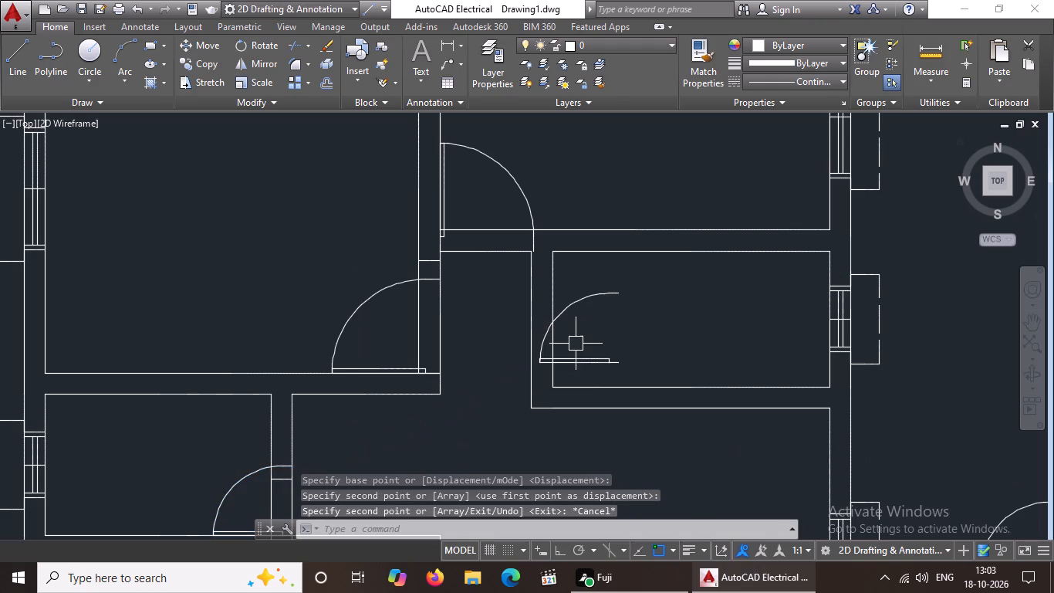
Flip the copied small door horizontally so its leaf points toward the small right-hand room's window.
{"action": "left_click", "coordinate": [594, 364]}
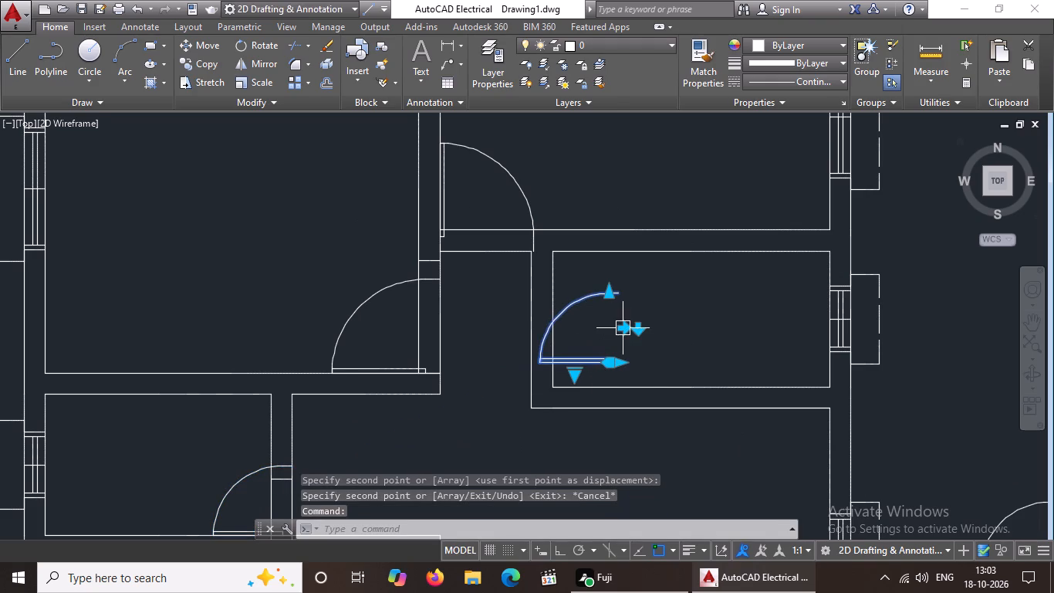
{"action": "left_click", "coordinate": [624, 332]}
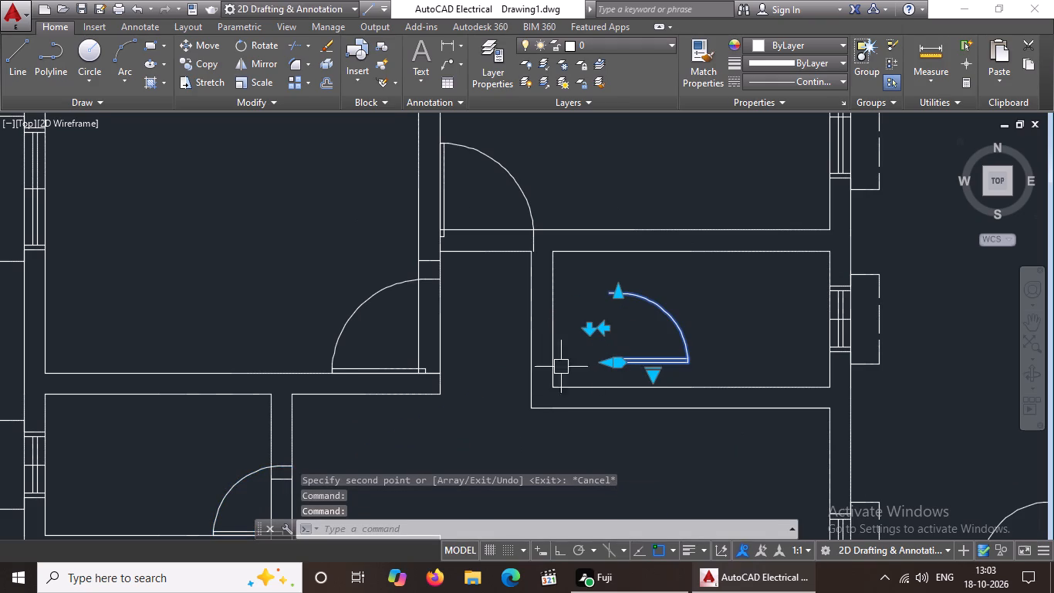
{"action": "left_click", "coordinate": [205, 44]}
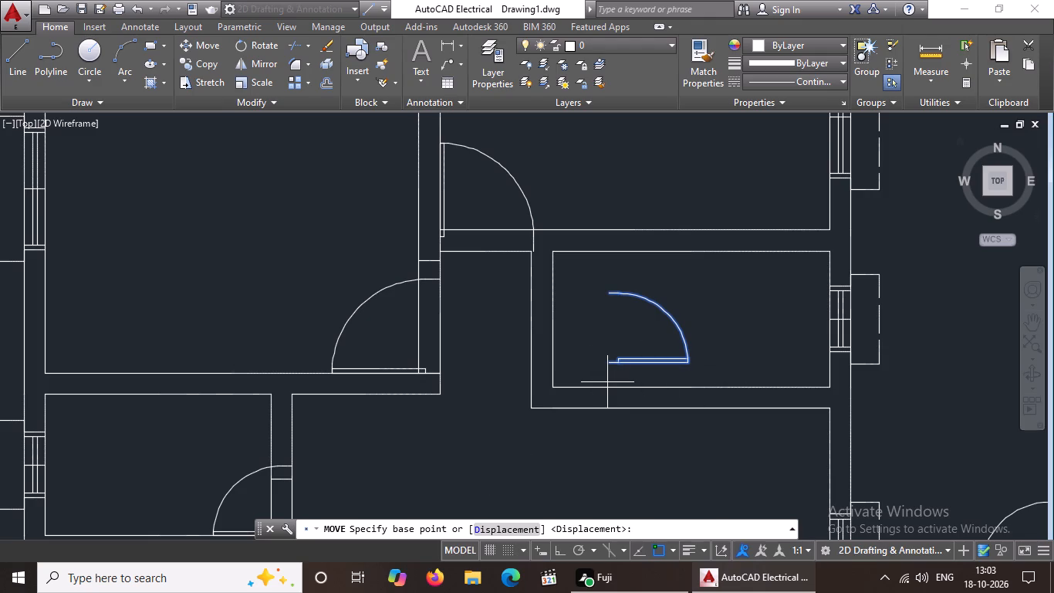
{"action": "key", "text": "Escape"}
Extend the small right-hand room's lower inner wall line across its hall-side wall to the outer face.
{"action": "key", "text": "e"}
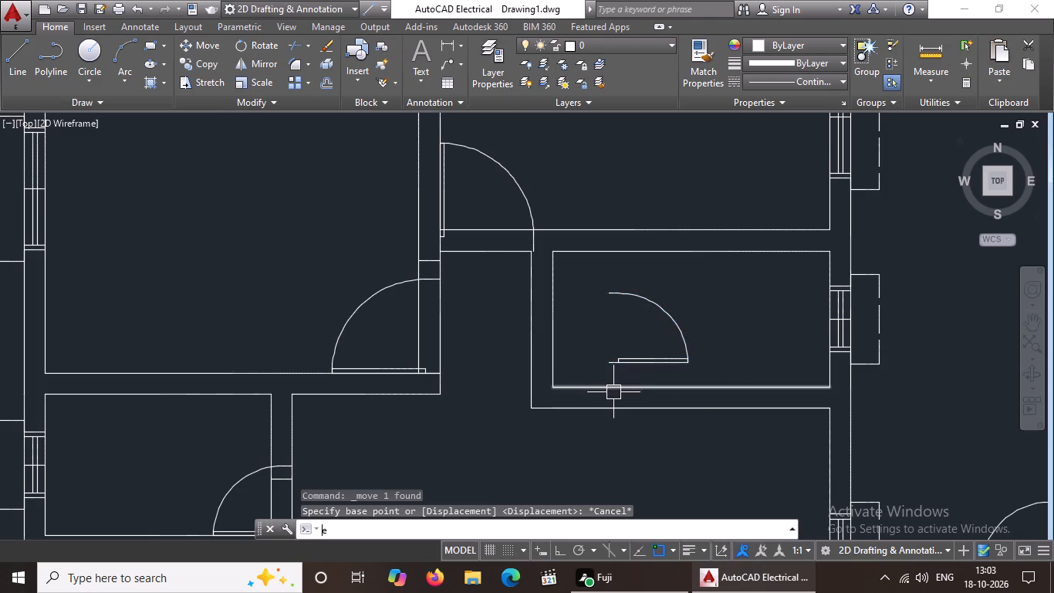
{"action": "type", "text": "x"}
{"action": "key", "text": "space"}
{"action": "key", "text": "space"}
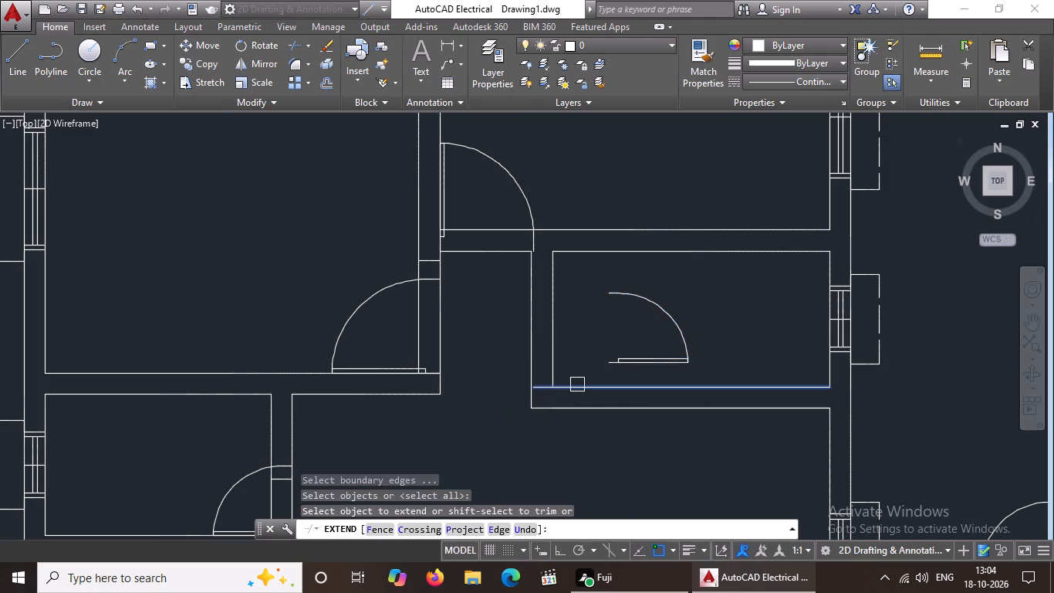
{"action": "left_click", "coordinate": [577, 385]}
{"action": "left_click", "coordinate": [576, 391]}
{"action": "key", "text": "Escape"}
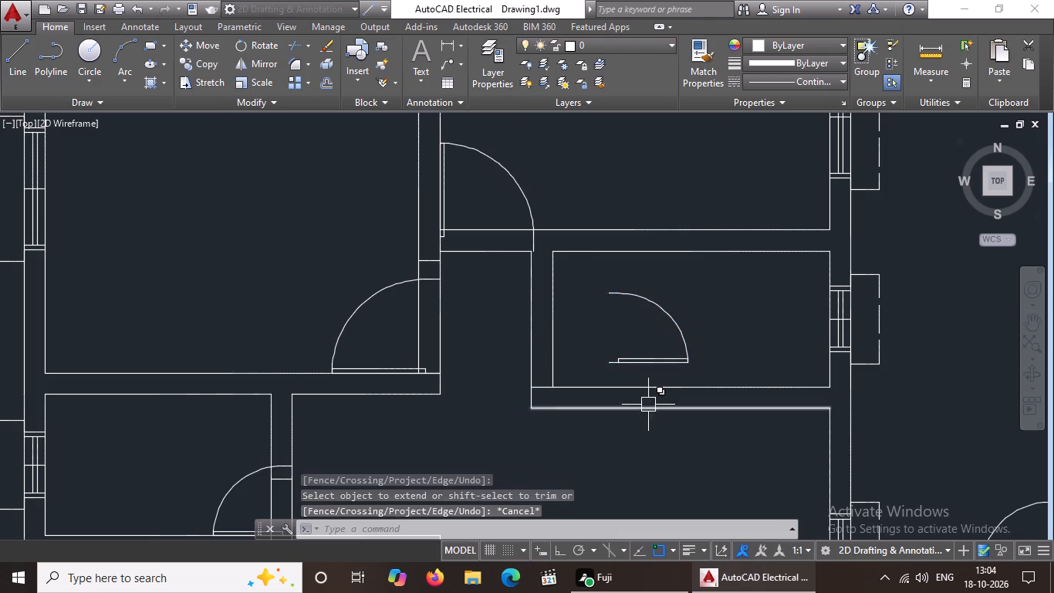
Move the flipped door by its leaf-side jamb end to where the extended line meets the hall-side wall's outer face.
{"action": "left_click", "coordinate": [636, 361]}
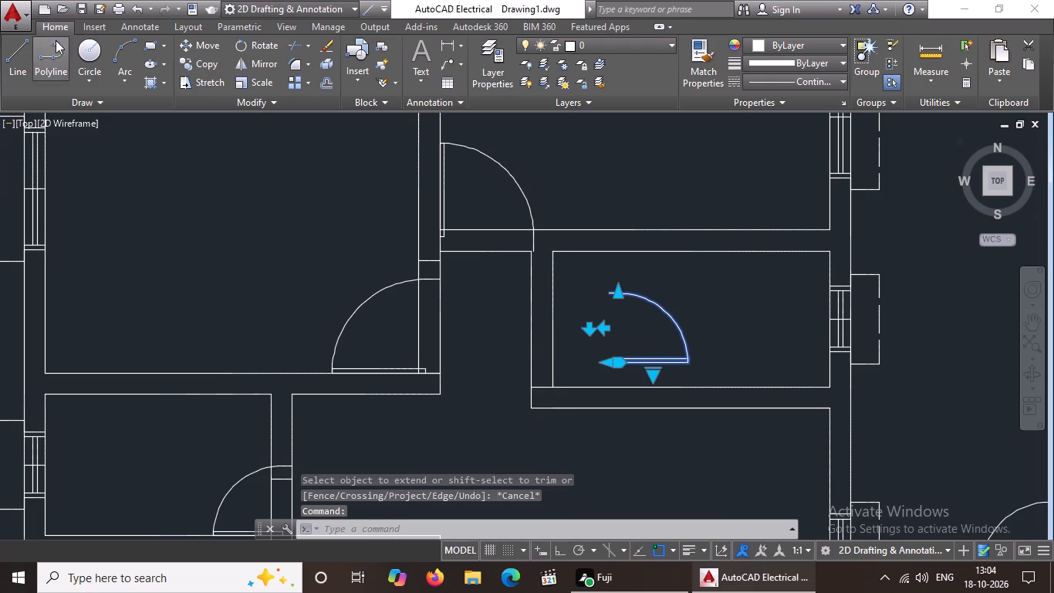
{"action": "left_click", "coordinate": [201, 42]}
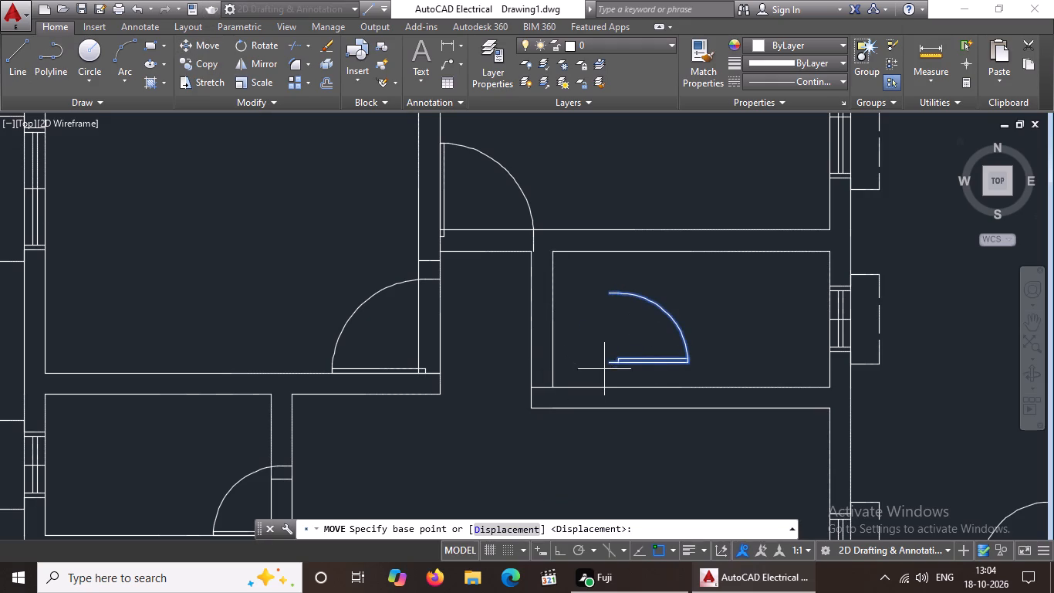
{"action": "left_click", "coordinate": [610, 364]}
{"action": "left_click", "coordinate": [532, 385]}
{"action": "key", "text": "Escape"}
{"action": "key", "text": "Escape"}
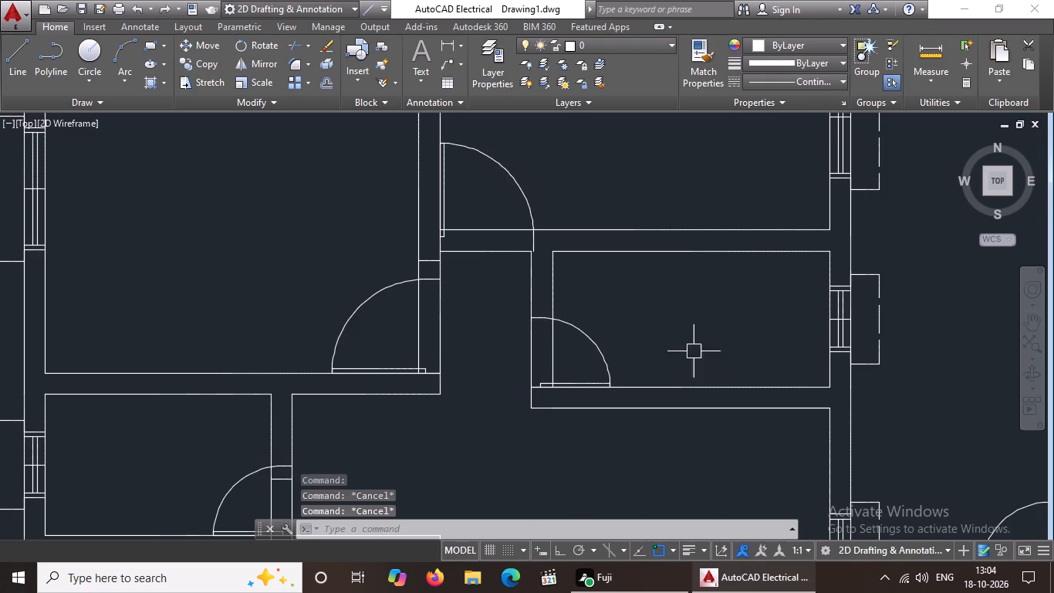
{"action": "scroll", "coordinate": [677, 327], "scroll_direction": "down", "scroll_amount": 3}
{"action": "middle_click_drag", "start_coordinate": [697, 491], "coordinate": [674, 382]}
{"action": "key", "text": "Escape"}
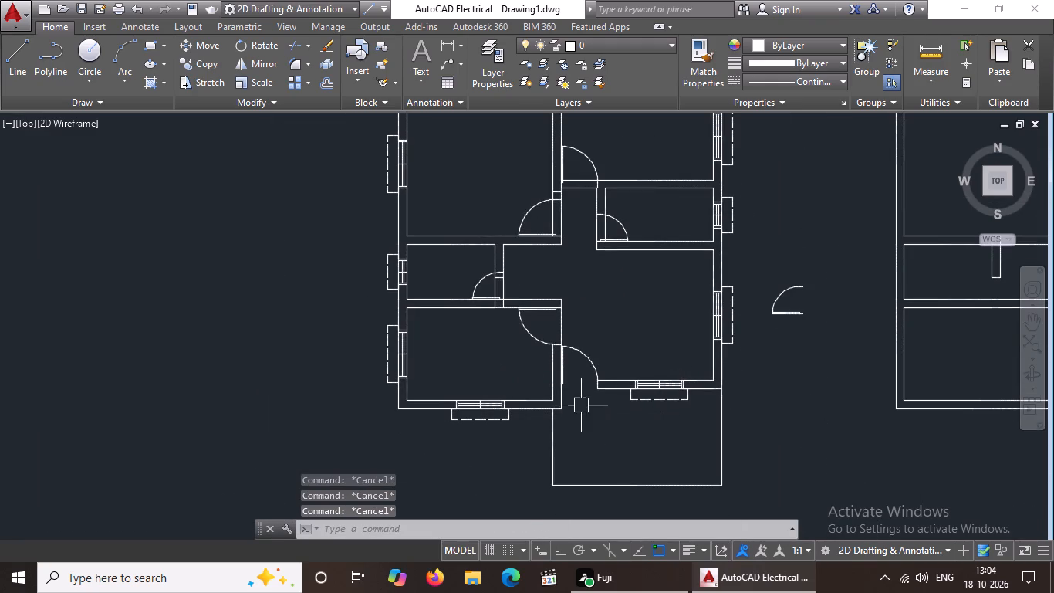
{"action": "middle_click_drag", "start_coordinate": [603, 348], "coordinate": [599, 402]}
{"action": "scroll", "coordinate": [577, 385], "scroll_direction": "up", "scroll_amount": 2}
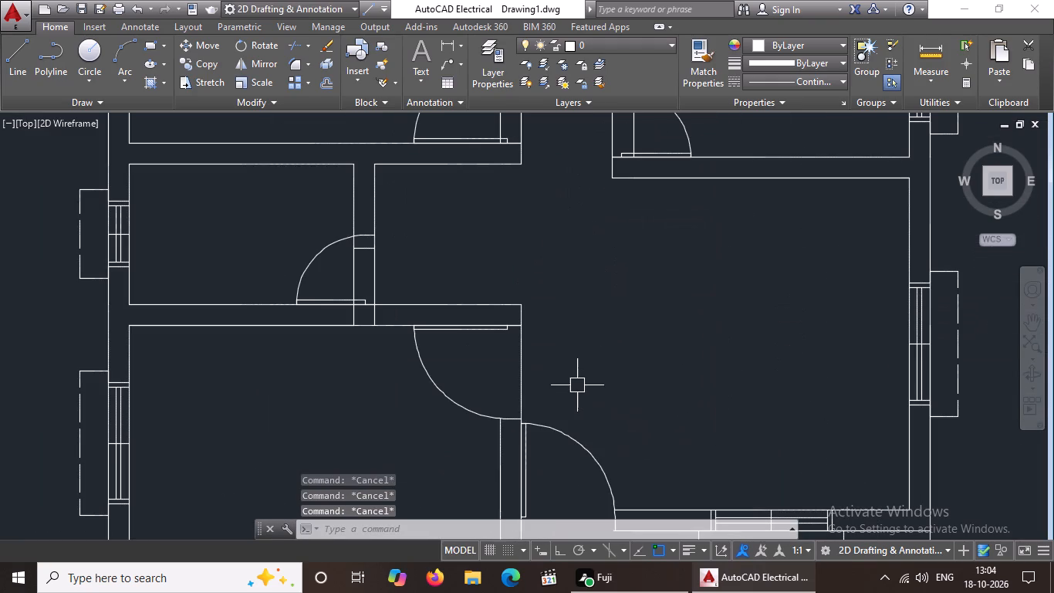
Trim the hall-side wall line across the lower-left room's door opening.
{"action": "key", "text": "Escape"}
{"action": "type", "text": "tr"}
{"action": "key", "text": "space"}
{"action": "key", "text": "space"}
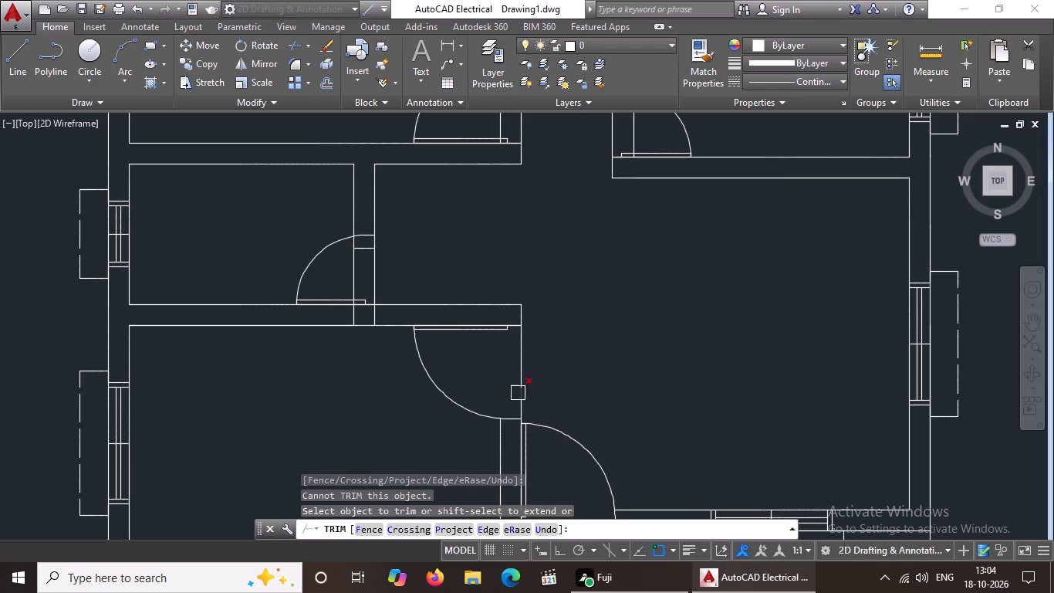
{"action": "scroll", "coordinate": [525, 413], "scroll_direction": "up", "scroll_amount": 2}
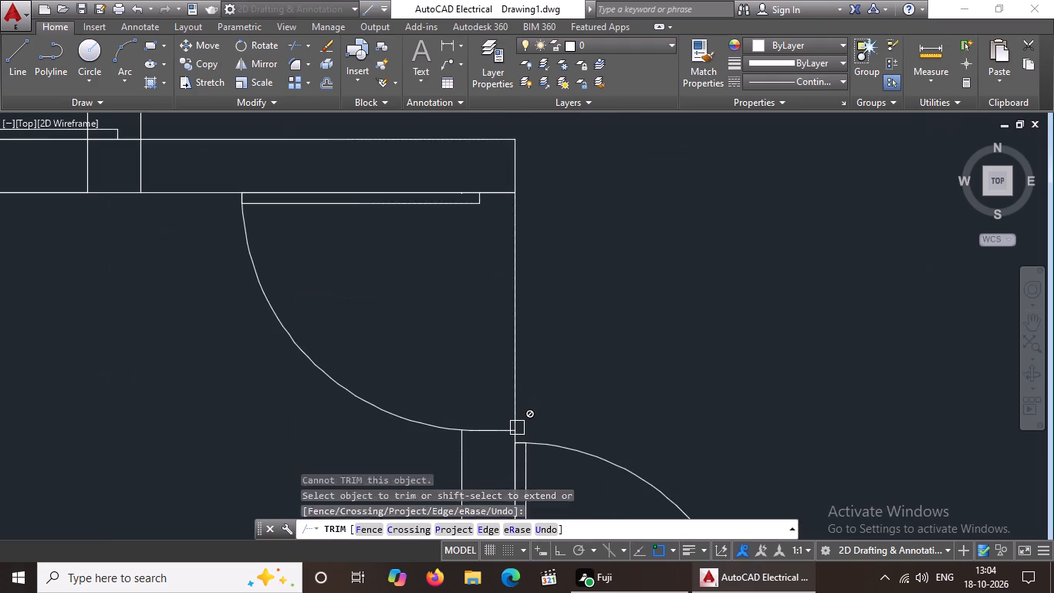
{"action": "left_click", "coordinate": [516, 422]}
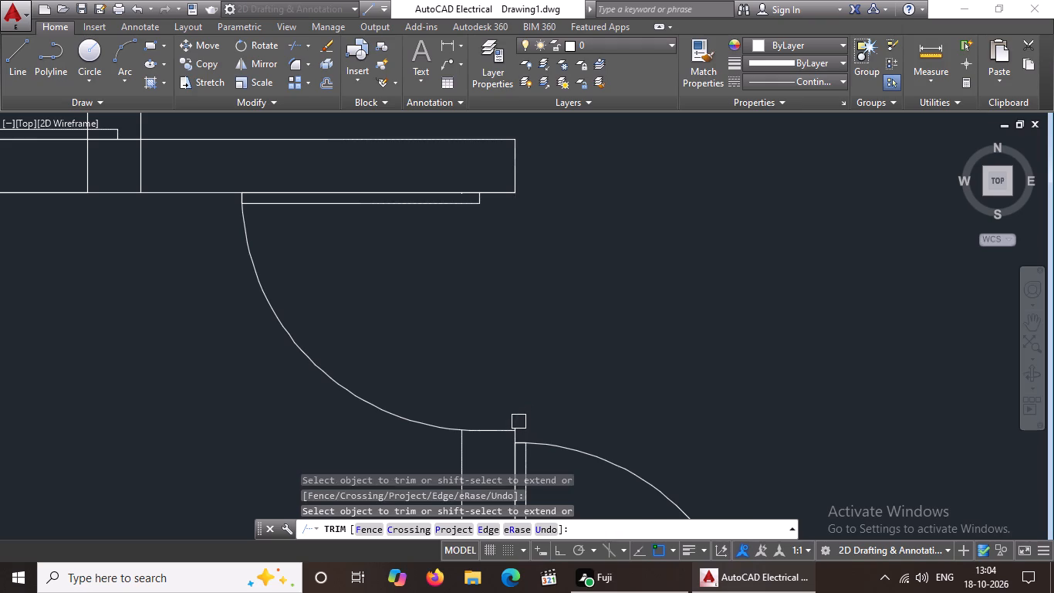
{"action": "left_click", "coordinate": [519, 422]}
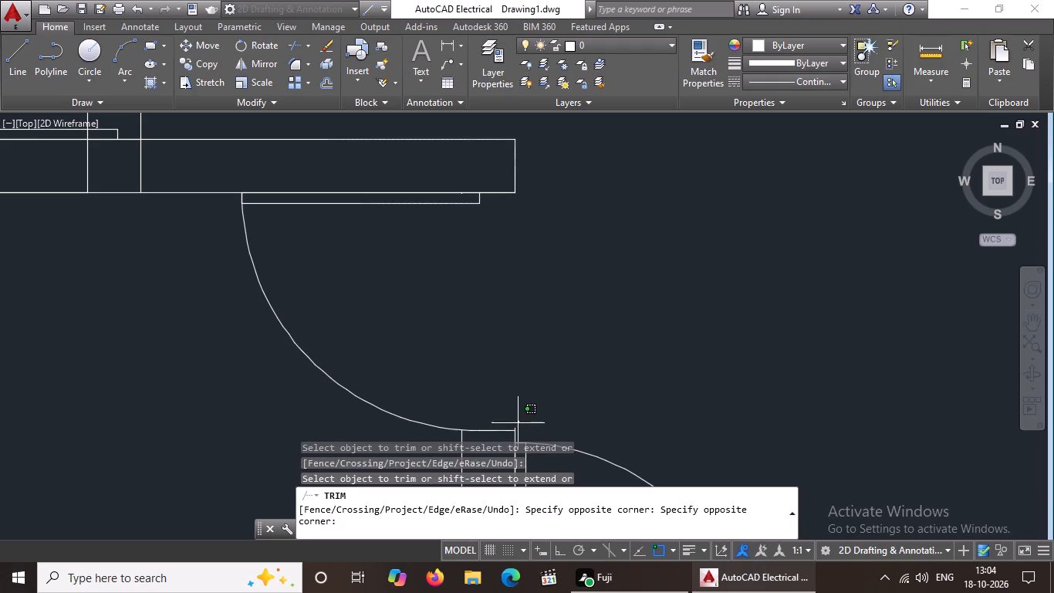
{"action": "key", "text": "Escape"}
{"action": "scroll", "coordinate": [517, 433], "scroll_direction": "up", "scroll_amount": 3}
{"action": "left_click", "coordinate": [500, 418]}
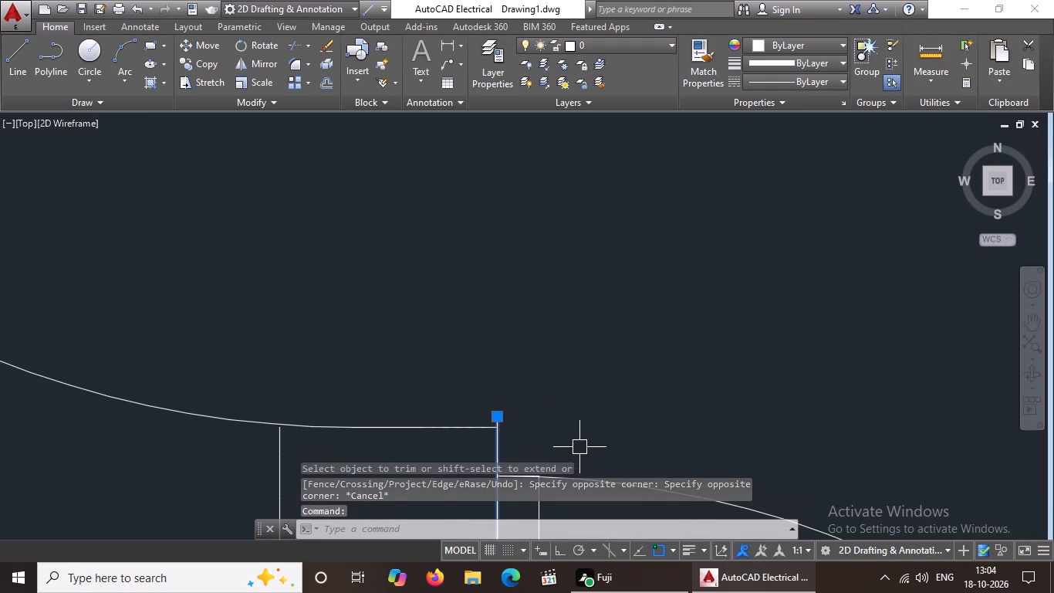
{"action": "key", "text": "Escape"}
{"action": "scroll", "coordinate": [562, 433], "scroll_direction": "down", "scroll_amount": 2}
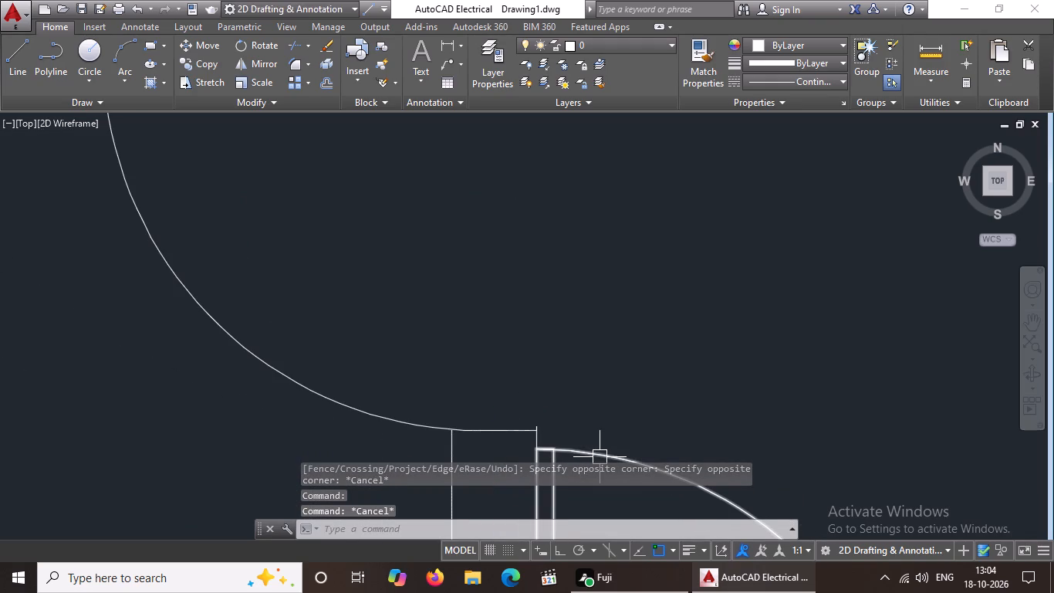
Trim the short wall line stub projecting above the lower-left room's door jamb.
{"action": "key", "text": "t"}
{"action": "key", "text": "r"}
{"action": "key", "text": "space"}
{"action": "key", "text": "space"}
{"action": "scroll", "coordinate": [546, 435], "scroll_direction": "up", "scroll_amount": 2}
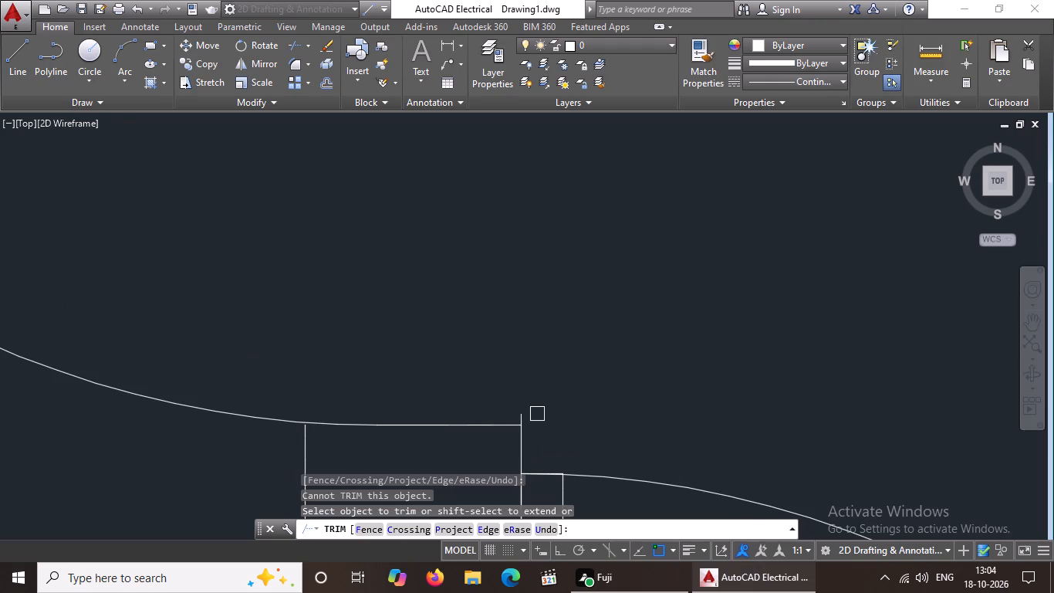
{"action": "left_click", "coordinate": [525, 412]}
Trim both partition wall lines across the small middle-left room's door opening, down to the horizontal wall below.
{"action": "scroll", "coordinate": [568, 392], "scroll_direction": "down", "scroll_amount": 7}
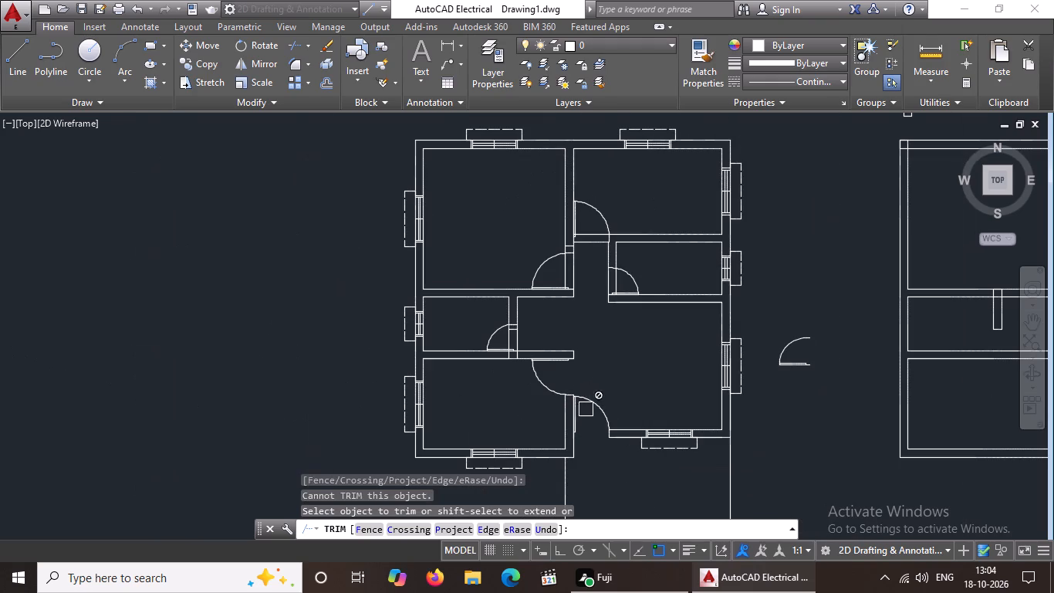
{"action": "scroll", "coordinate": [505, 320], "scroll_direction": "up", "scroll_amount": 5}
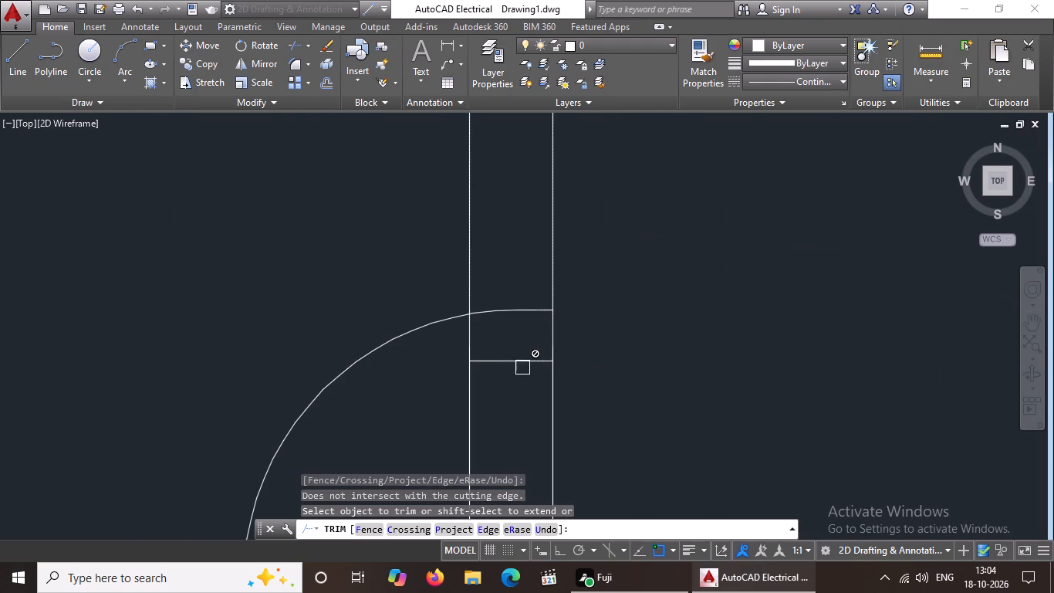
{"action": "left_click", "coordinate": [475, 332]}
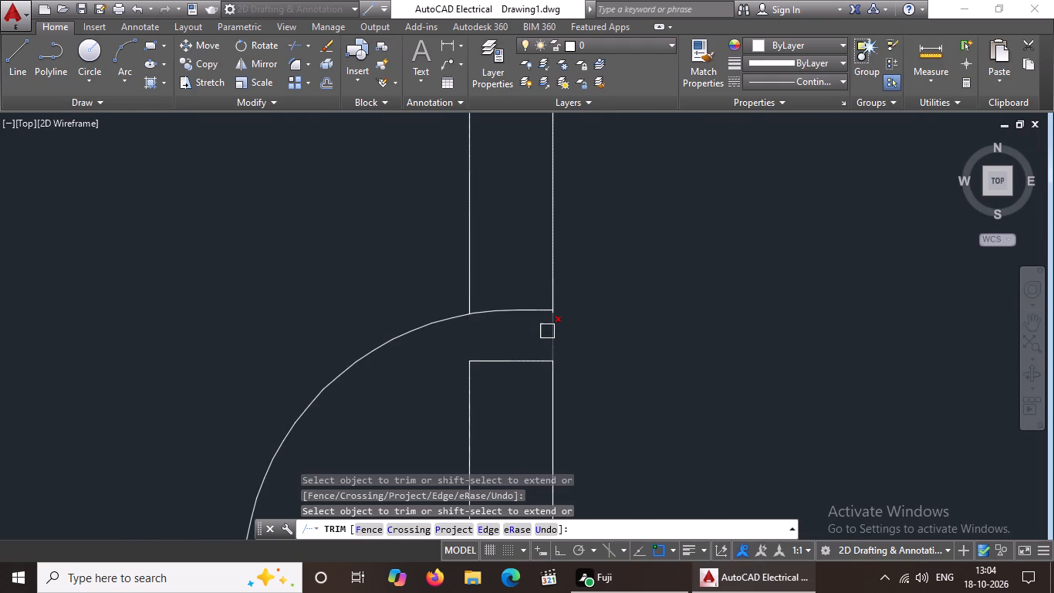
{"action": "left_click", "coordinate": [549, 330]}
{"action": "scroll", "coordinate": [567, 334], "scroll_direction": "down", "scroll_amount": 3}
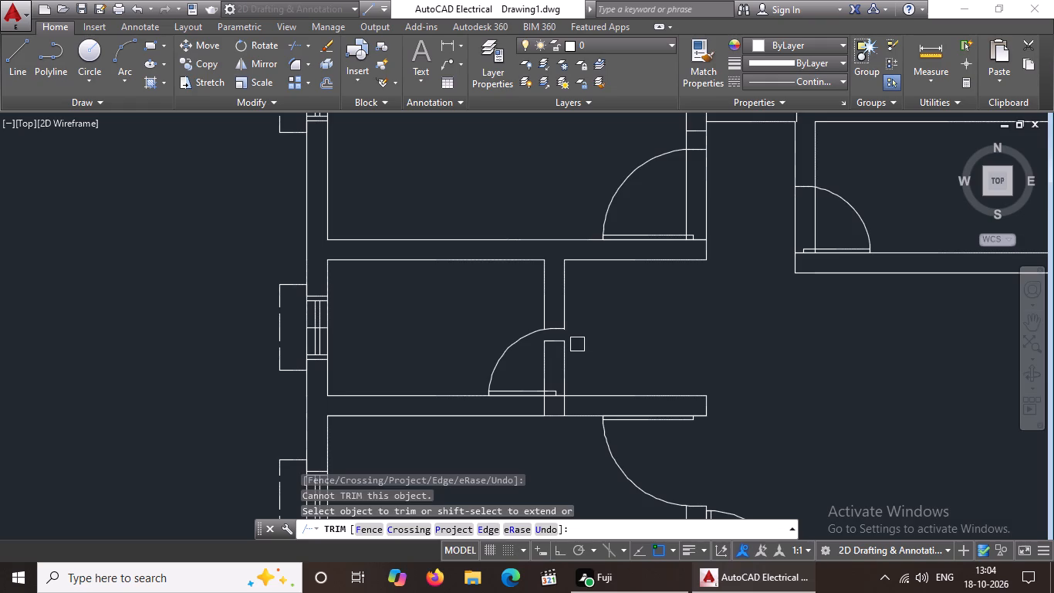
{"action": "scroll", "coordinate": [551, 381], "scroll_direction": "up", "scroll_amount": 3}
{"action": "scroll", "coordinate": [529, 444], "scroll_direction": "up", "scroll_amount": 3}
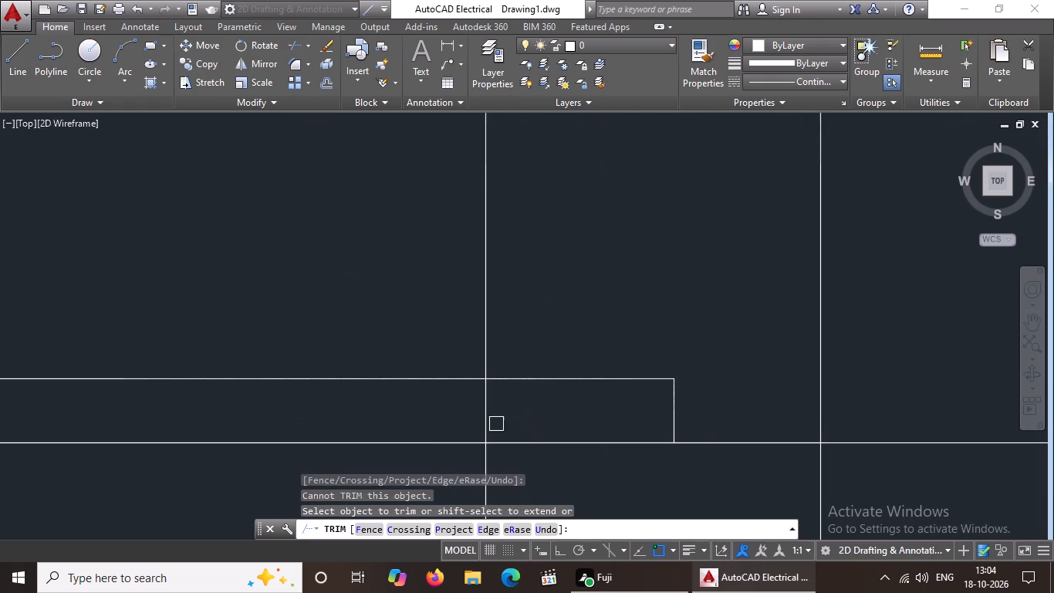
{"action": "left_click", "coordinate": [489, 422]}
{"action": "left_click", "coordinate": [819, 415]}
{"action": "scroll", "coordinate": [828, 403], "scroll_direction": "down", "scroll_amount": 4}
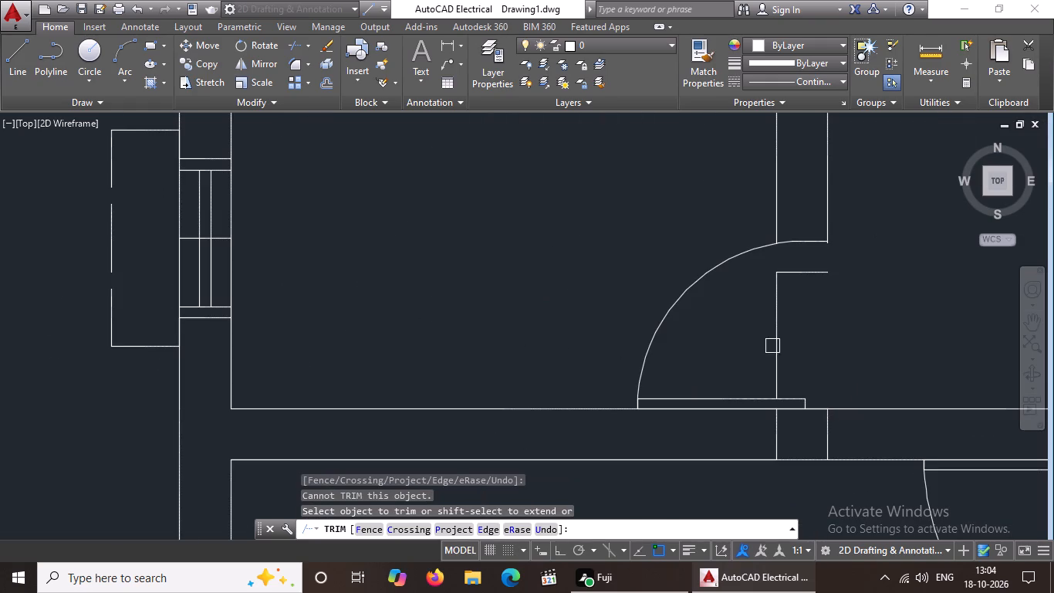
{"action": "left_click", "coordinate": [775, 354]}
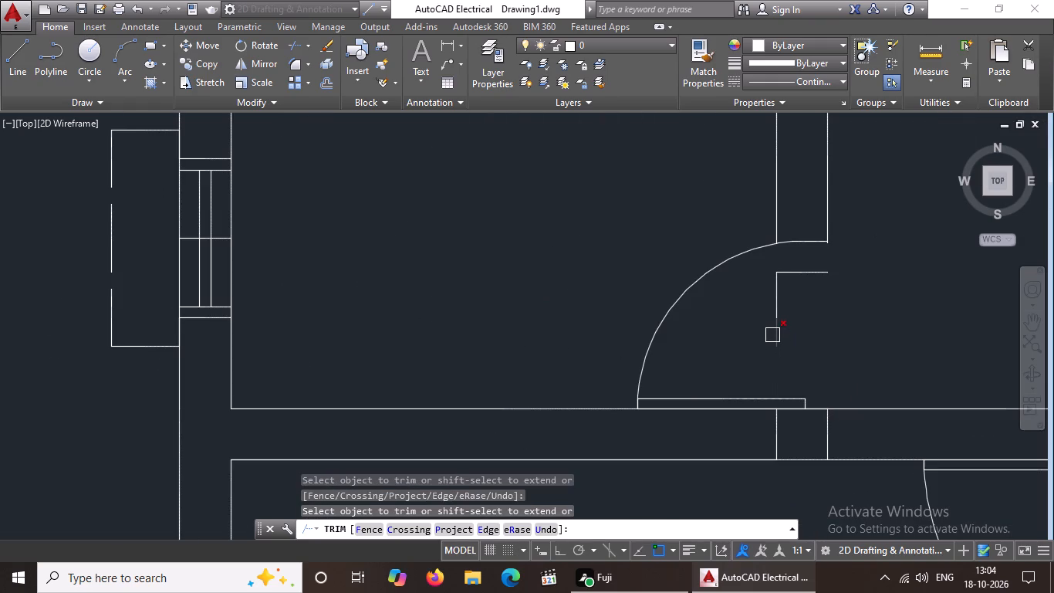
{"action": "left_click", "coordinate": [773, 335]}
Delete the leftover vertical segment and the short cross line inside the small middle-left room's door opening.
{"action": "key", "text": "Escape"}
{"action": "left_click", "coordinate": [777, 306]}
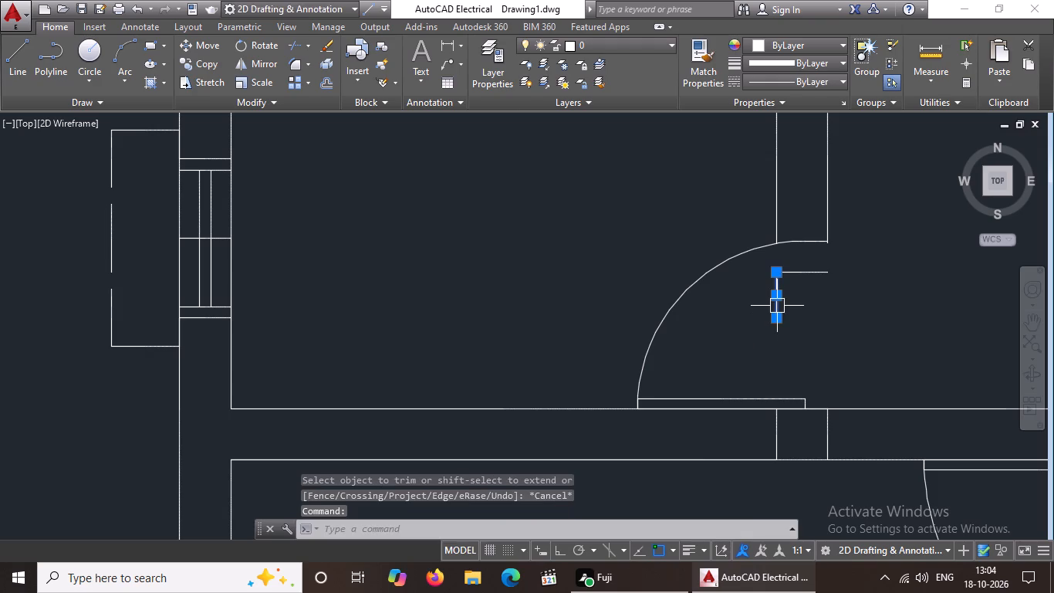
{"action": "key", "text": "Delete"}
{"action": "left_click", "coordinate": [811, 275]}
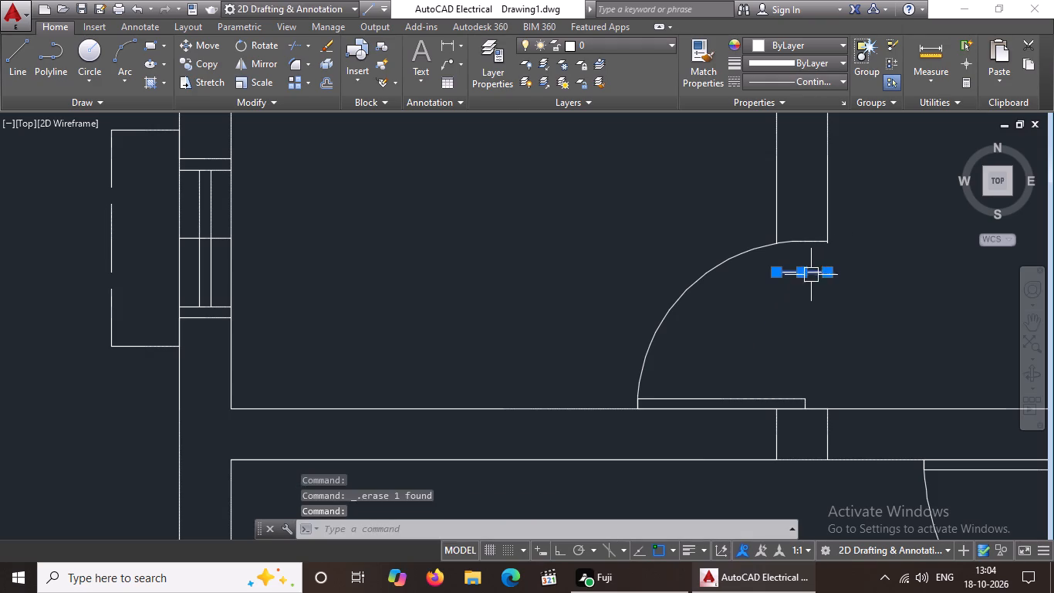
{"action": "key", "text": "Delete"}
Delete the two short partition segments crossing the horizontal wall below the small middle-left room's door.
{"action": "scroll", "coordinate": [813, 291], "scroll_direction": "down", "scroll_amount": 4}
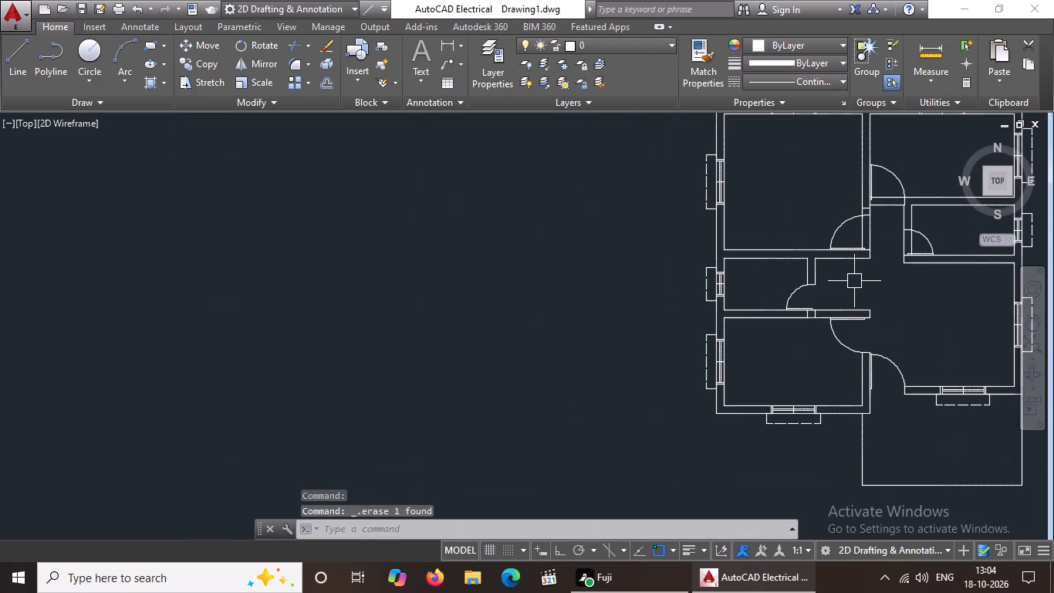
{"action": "scroll", "coordinate": [841, 318], "scroll_direction": "up", "scroll_amount": 3}
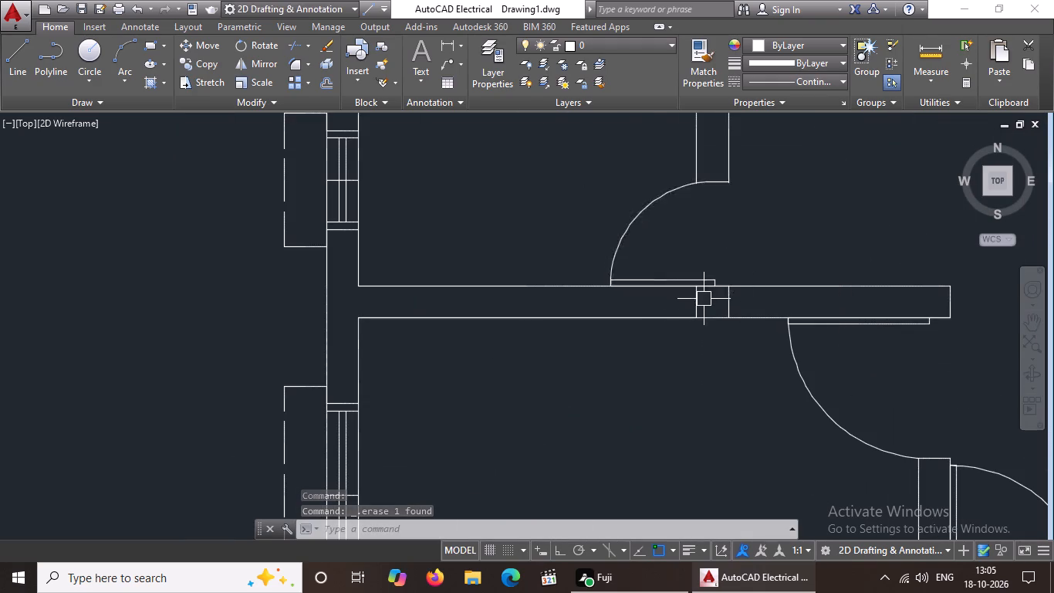
{"action": "scroll", "coordinate": [704, 300], "scroll_direction": "up", "scroll_amount": 2}
{"action": "left_click", "coordinate": [688, 313]}
{"action": "key", "text": "Delete"}
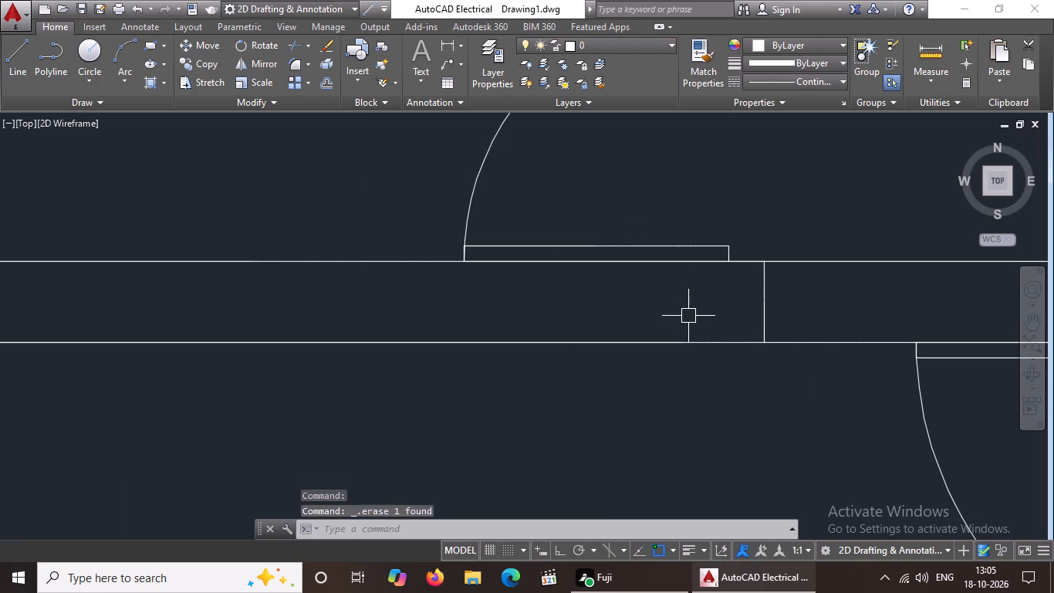
{"action": "left_click", "coordinate": [763, 315]}
{"action": "key", "text": "Delete"}
Delete the short cross line in the partition wall just above the upper-left room's door.
{"action": "scroll", "coordinate": [788, 310], "scroll_direction": "down", "scroll_amount": 2}
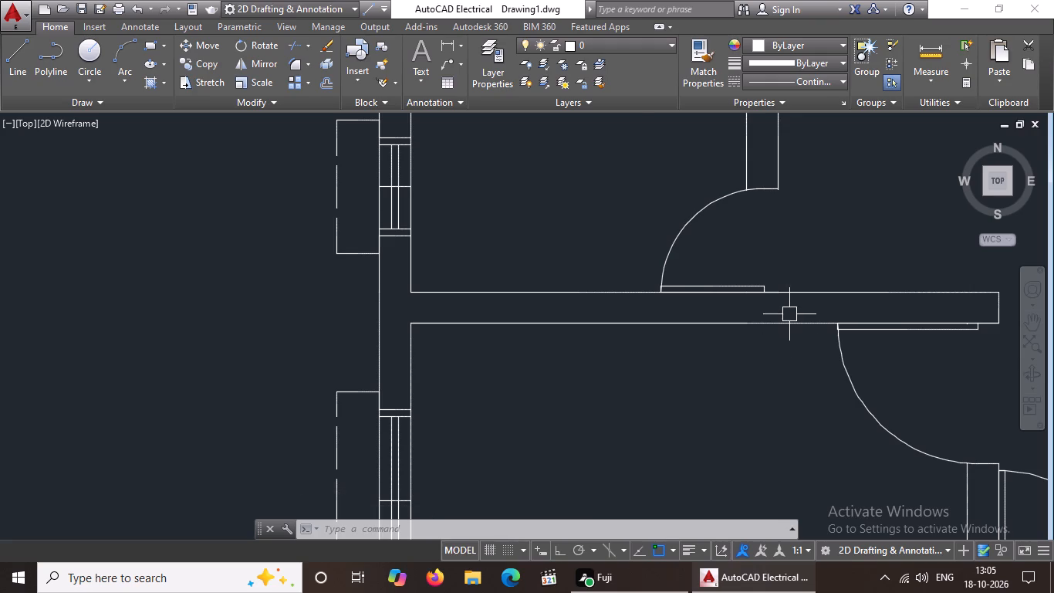
{"action": "scroll", "coordinate": [790, 332], "scroll_direction": "down", "scroll_amount": 4}
{"action": "middle_click_drag", "start_coordinate": [838, 249], "coordinate": [786, 331]}
{"action": "scroll", "coordinate": [786, 331], "scroll_direction": "up", "scroll_amount": 1}
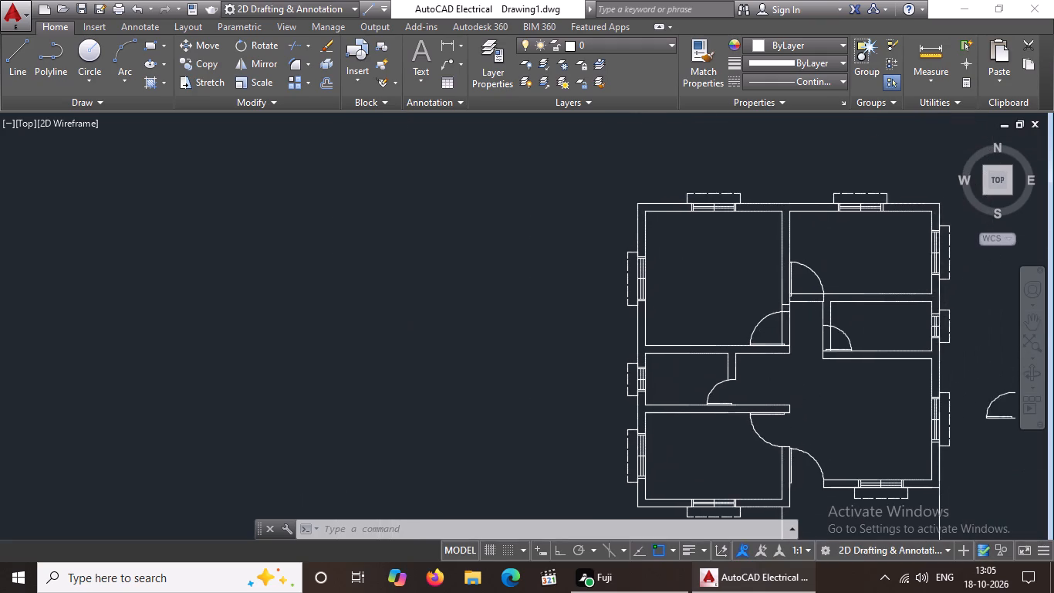
{"action": "scroll", "coordinate": [798, 292], "scroll_direction": "up", "scroll_amount": 4}
{"action": "left_click_drag", "start_coordinate": [597, 249], "coordinate": [609, 254]}
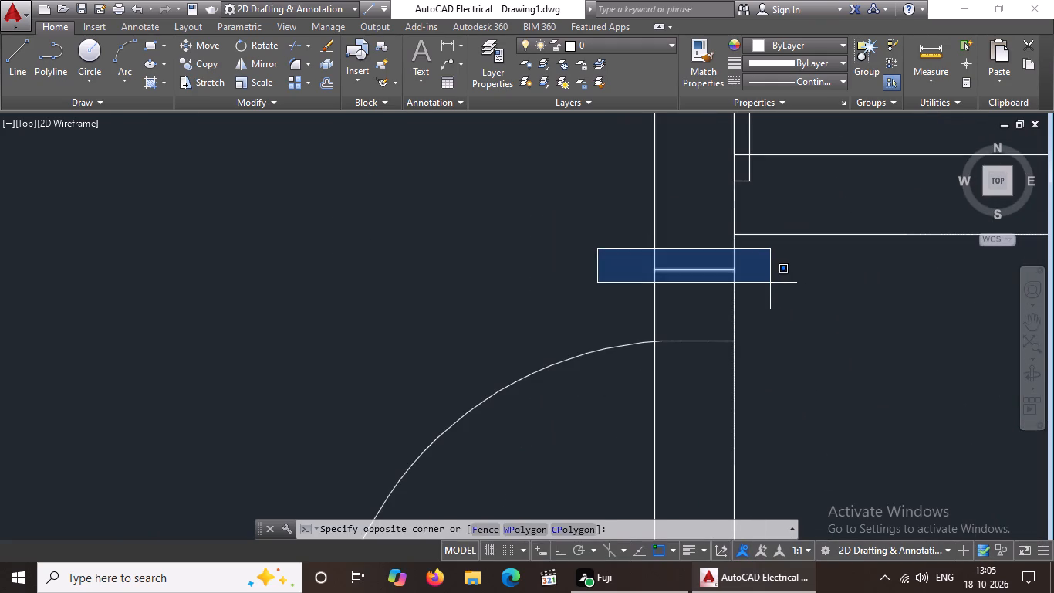
{"action": "left_click", "coordinate": [770, 283]}
{"action": "key", "text": "Delete"}
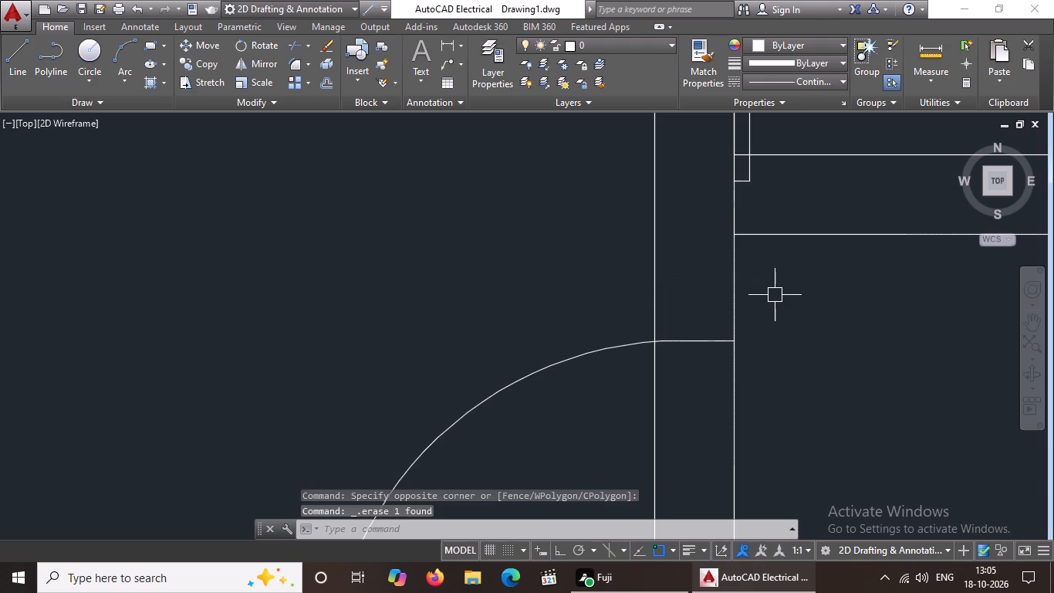
Trim both wall lines of the upper-left room's hall-side wall across its door opening.
{"action": "key", "text": "Escape"}
{"action": "type", "text": "tr"}
{"action": "key", "text": "space"}
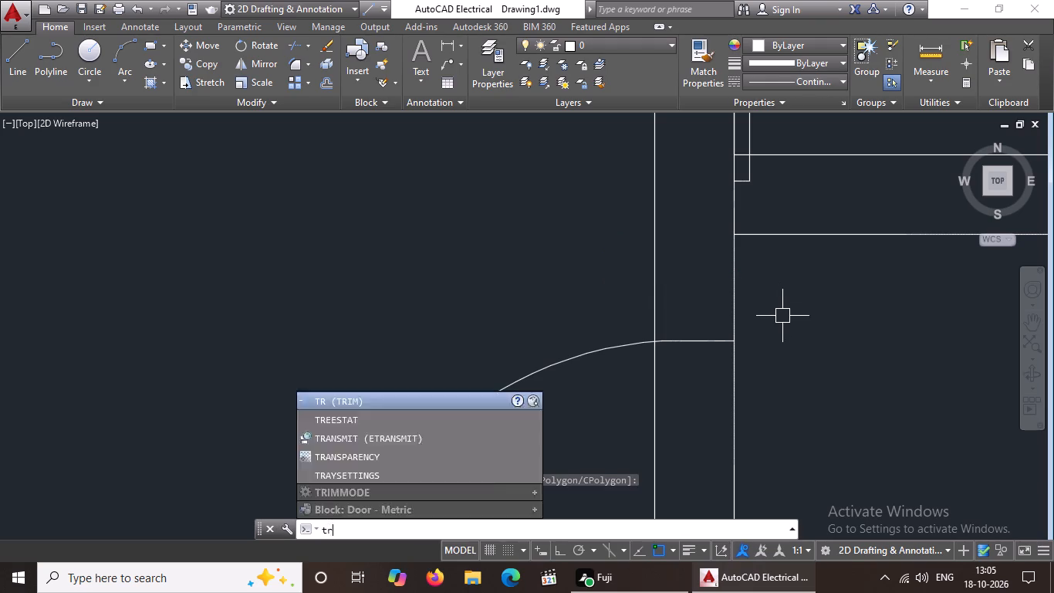
{"action": "key", "text": "space"}
{"action": "left_click", "coordinate": [651, 356]}
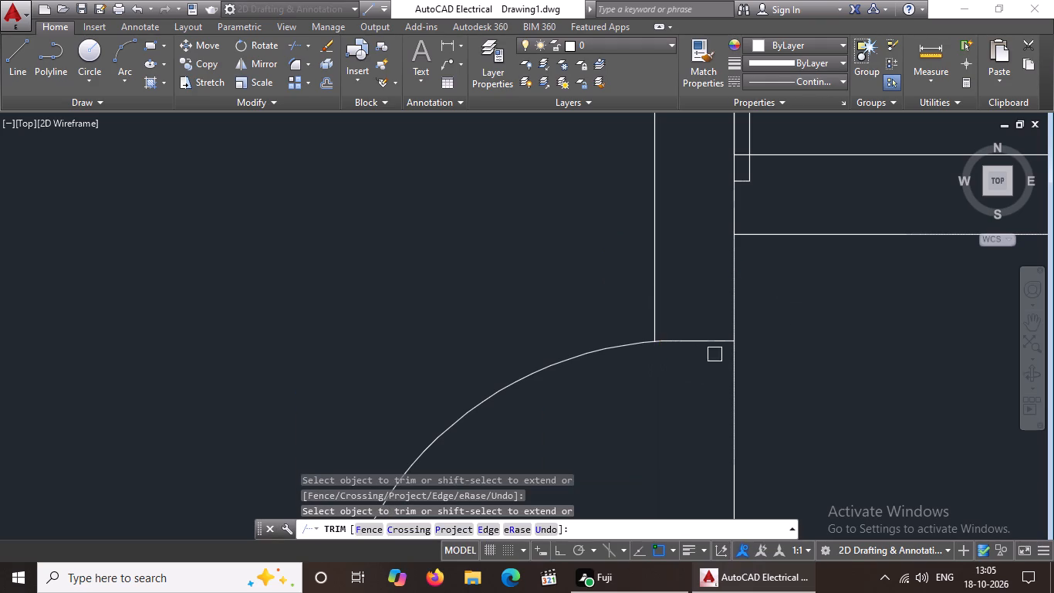
{"action": "scroll", "coordinate": [735, 347], "scroll_direction": "up", "scroll_amount": 3}
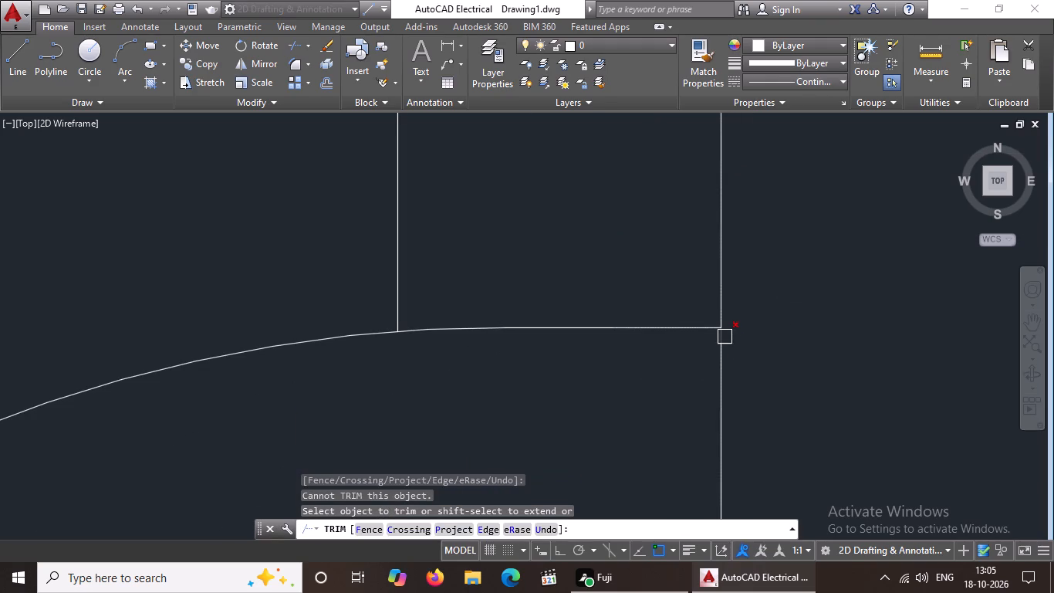
{"action": "left_click", "coordinate": [723, 339]}
{"action": "scroll", "coordinate": [740, 341], "scroll_direction": "down", "scroll_amount": 7}
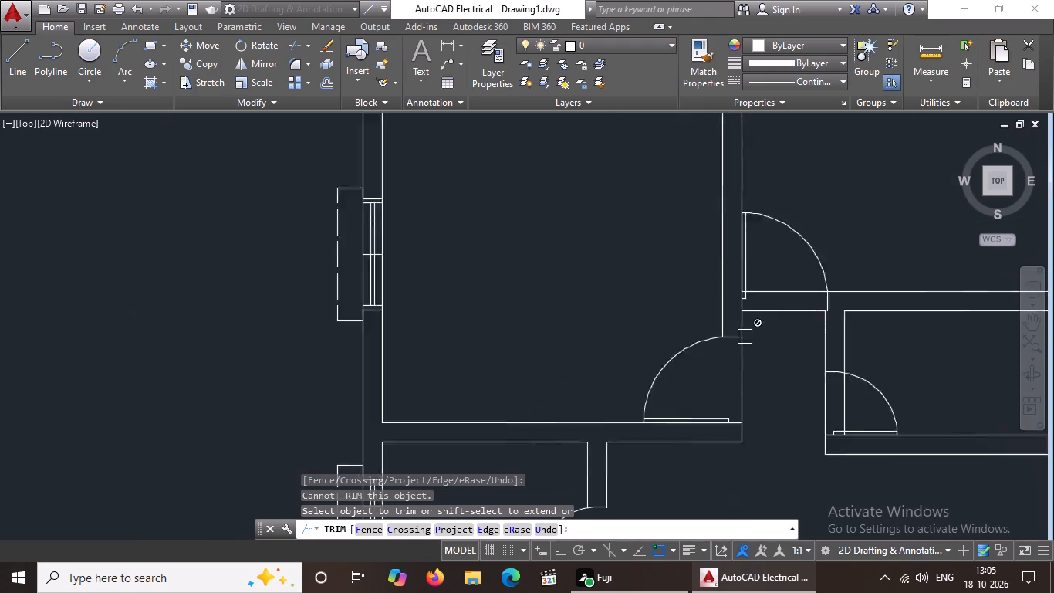
{"action": "scroll", "coordinate": [745, 337], "scroll_direction": "down", "scroll_amount": 1}
{"action": "scroll", "coordinate": [747, 383], "scroll_direction": "up", "scroll_amount": 3}
{"action": "left_click", "coordinate": [730, 405]}
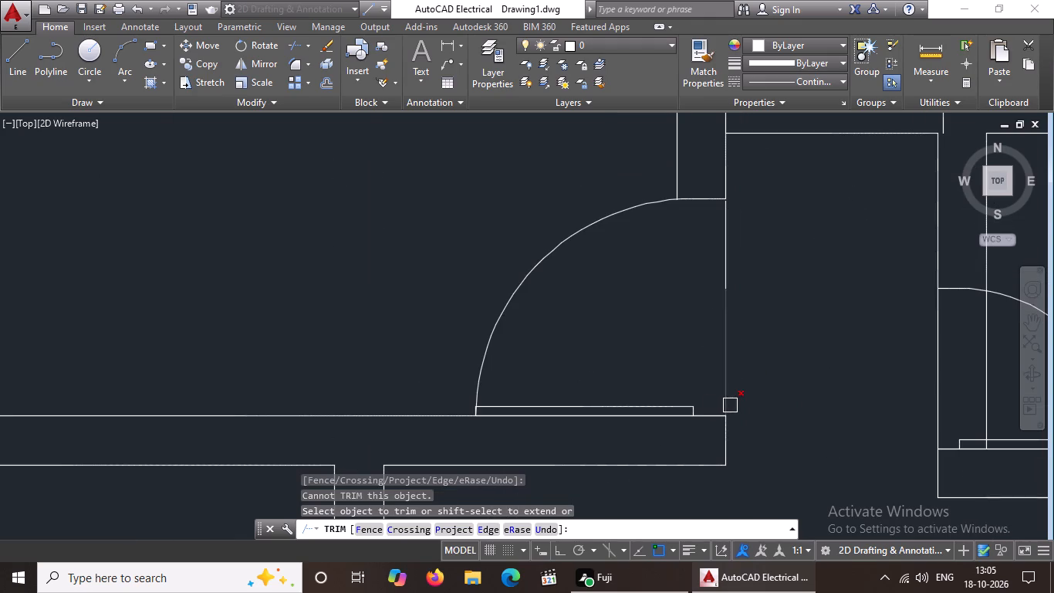
Delete the leftover hall-side wall segment in the upper-left room's door opening.
{"action": "key", "text": "Escape"}
{"action": "left_click", "coordinate": [727, 255]}
{"action": "key", "text": "Delete"}
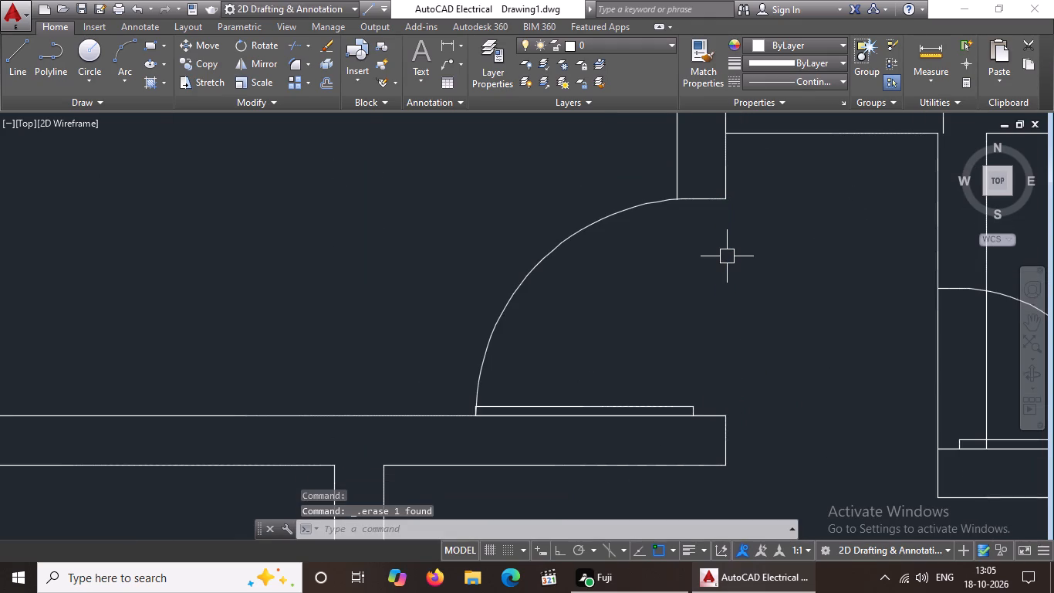
Trim the upper-right room's lower wall line across its door opening, including the short piece inside the door leaf.
{"action": "scroll", "coordinate": [727, 256], "scroll_direction": "down", "scroll_amount": 3}
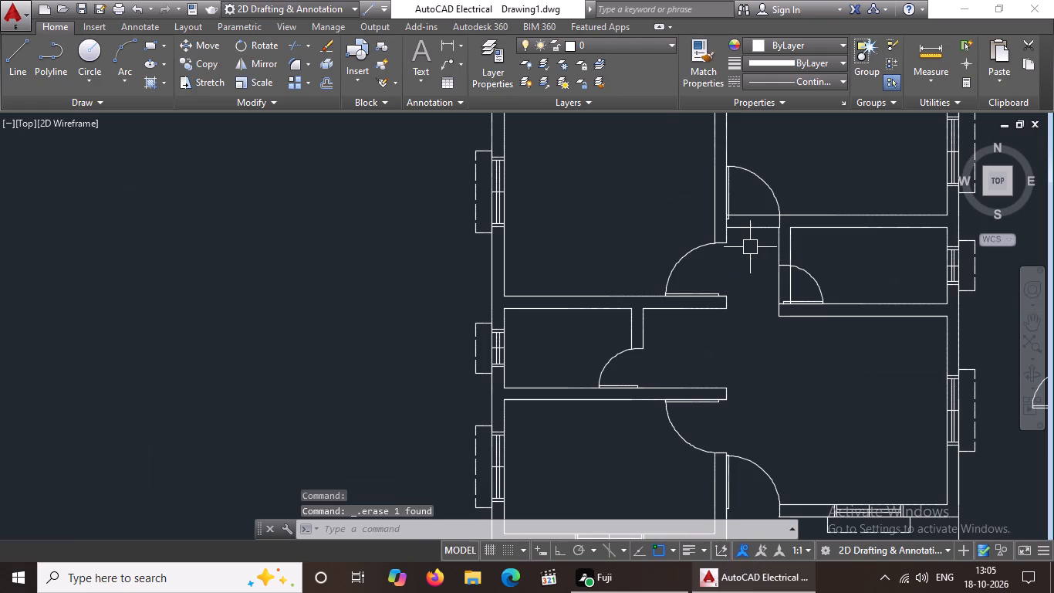
{"action": "middle_click_drag", "start_coordinate": [748, 274], "coordinate": [736, 332]}
{"action": "scroll", "coordinate": [735, 294], "scroll_direction": "up", "scroll_amount": 1}
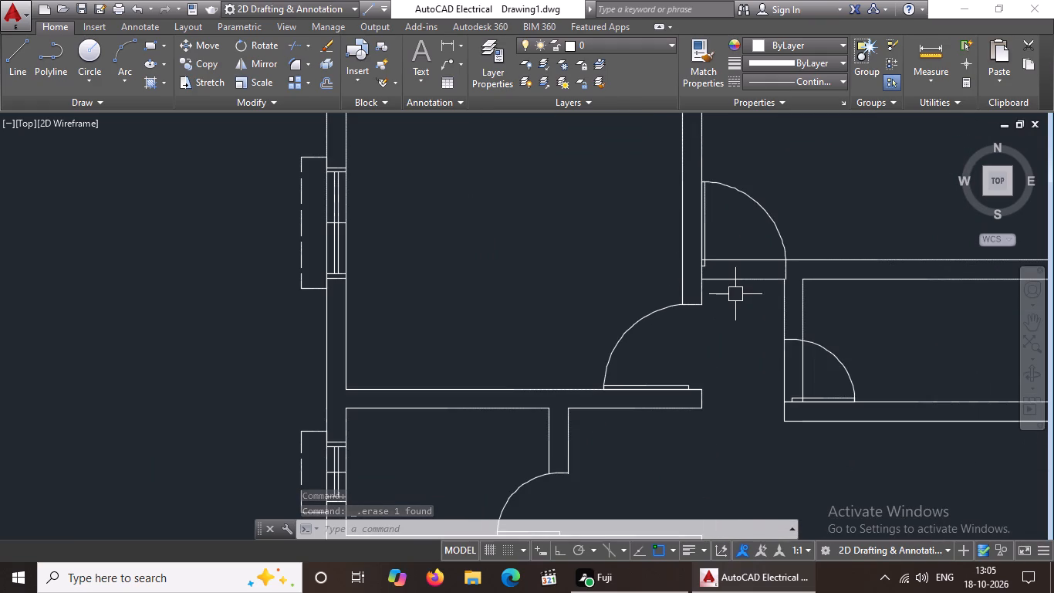
{"action": "key", "text": "Escape"}
{"action": "key", "text": "t"}
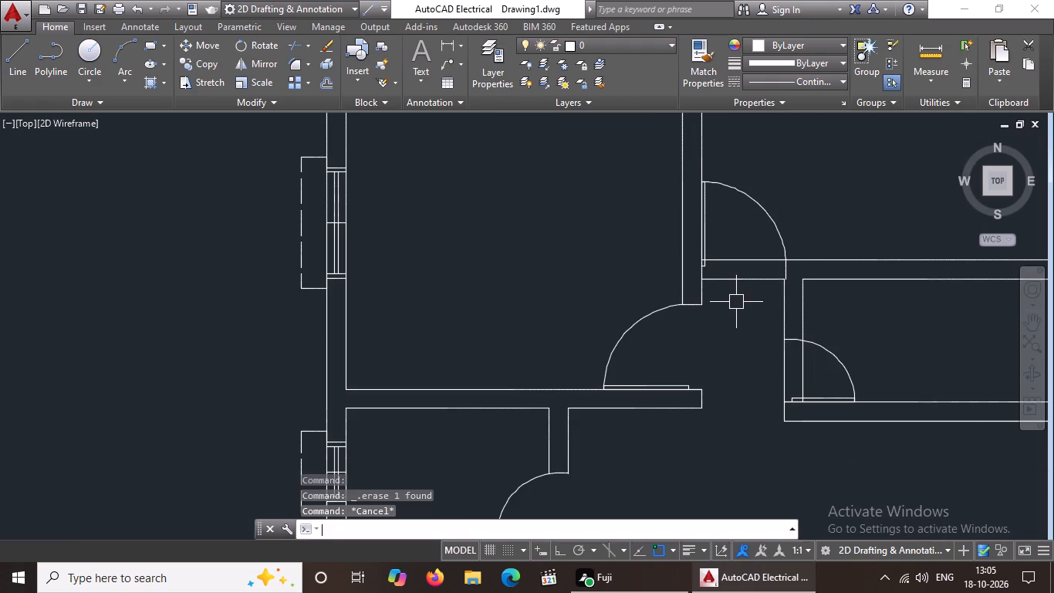
{"action": "type", "text": "r"}
{"action": "key", "text": "space"}
{"action": "key", "text": "space"}
{"action": "scroll", "coordinate": [731, 246], "scroll_direction": "up", "scroll_amount": 2}
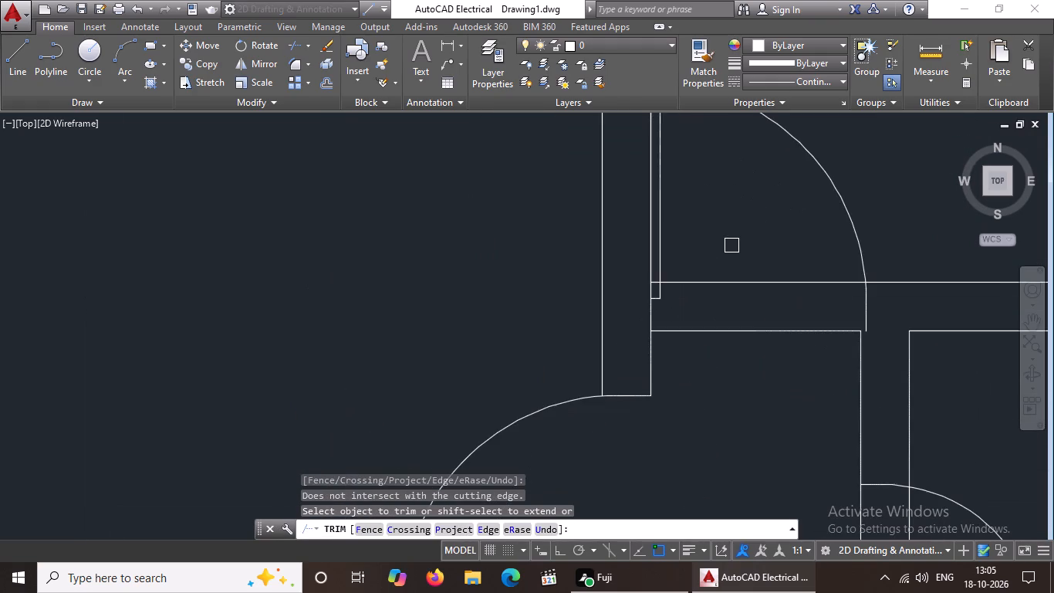
{"action": "scroll", "coordinate": [653, 276], "scroll_direction": "up", "scroll_amount": 2}
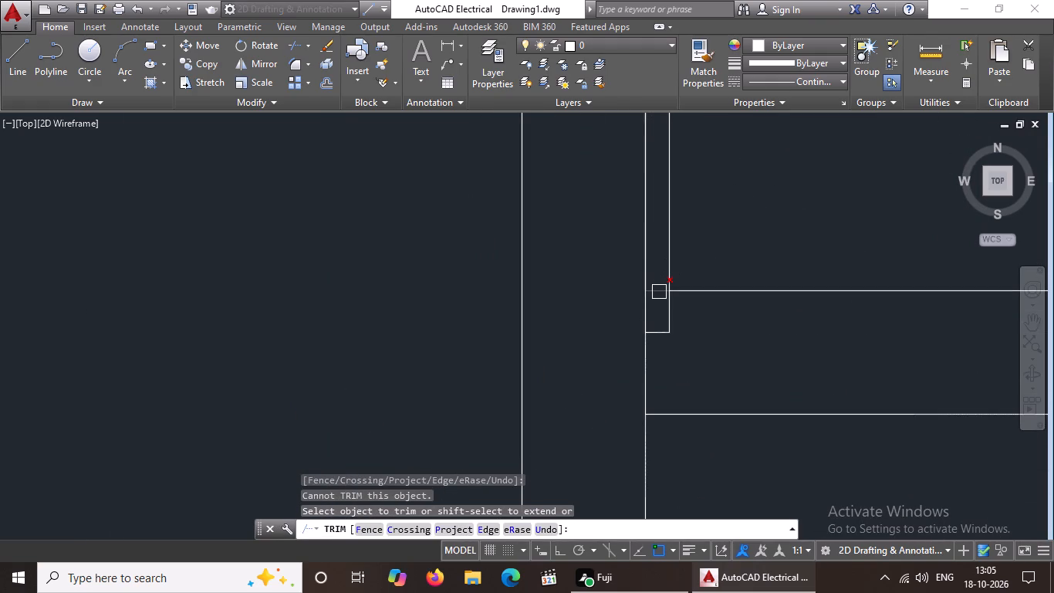
{"action": "left_click", "coordinate": [659, 292]}
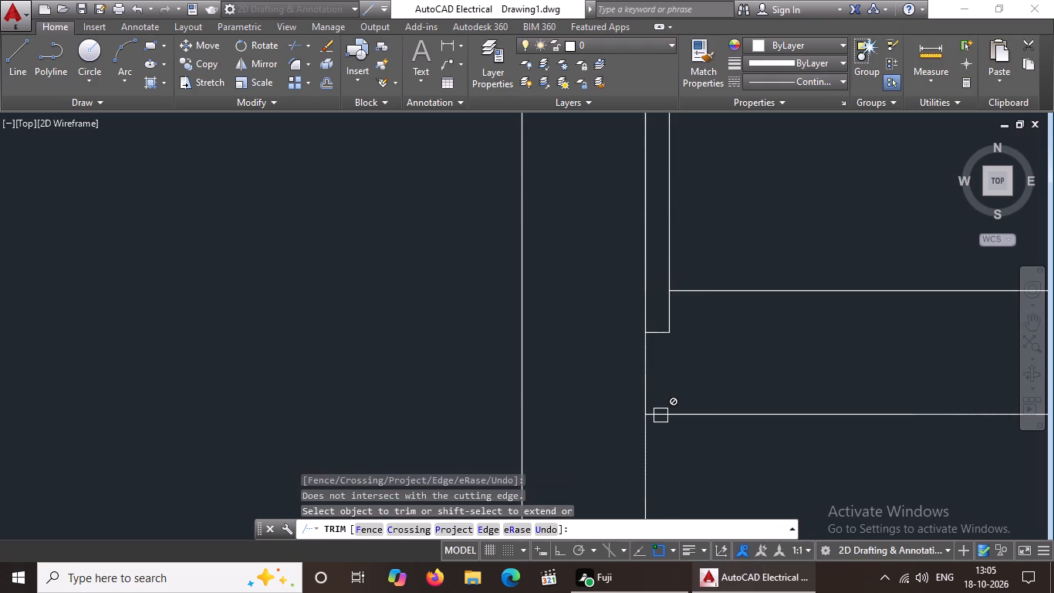
{"action": "scroll", "coordinate": [673, 401], "scroll_direction": "down", "scroll_amount": 3}
{"action": "scroll", "coordinate": [810, 374], "scroll_direction": "up", "scroll_amount": 1}
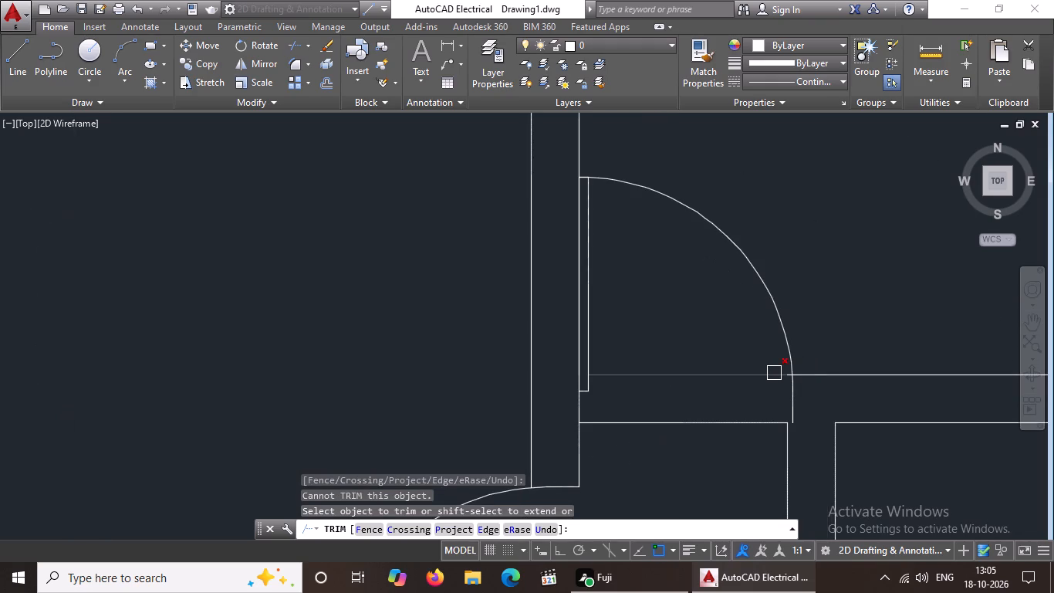
{"action": "scroll", "coordinate": [799, 371], "scroll_direction": "up", "scroll_amount": 3}
{"action": "left_click", "coordinate": [745, 388]}
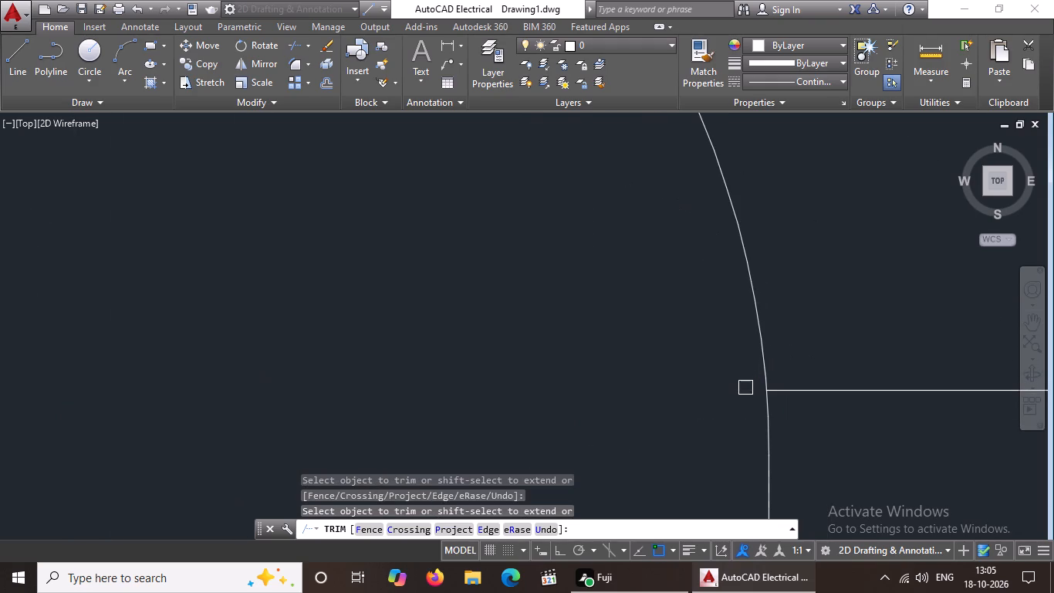
{"action": "scroll", "coordinate": [746, 388], "scroll_direction": "down", "scroll_amount": 4}
{"action": "scroll", "coordinate": [742, 418], "scroll_direction": "up", "scroll_amount": 3}
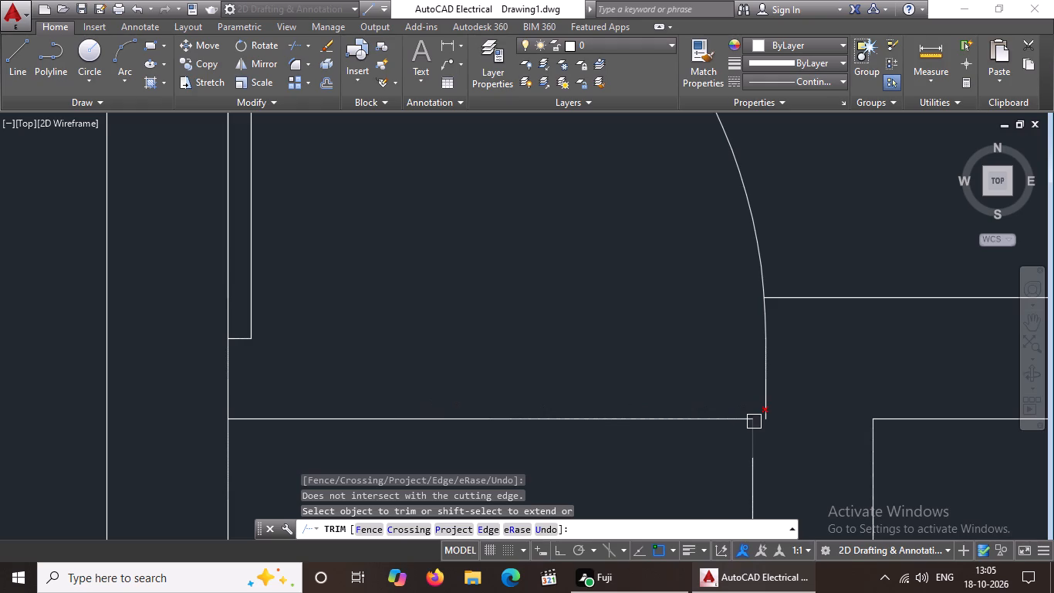
{"action": "key", "text": "Escape"}
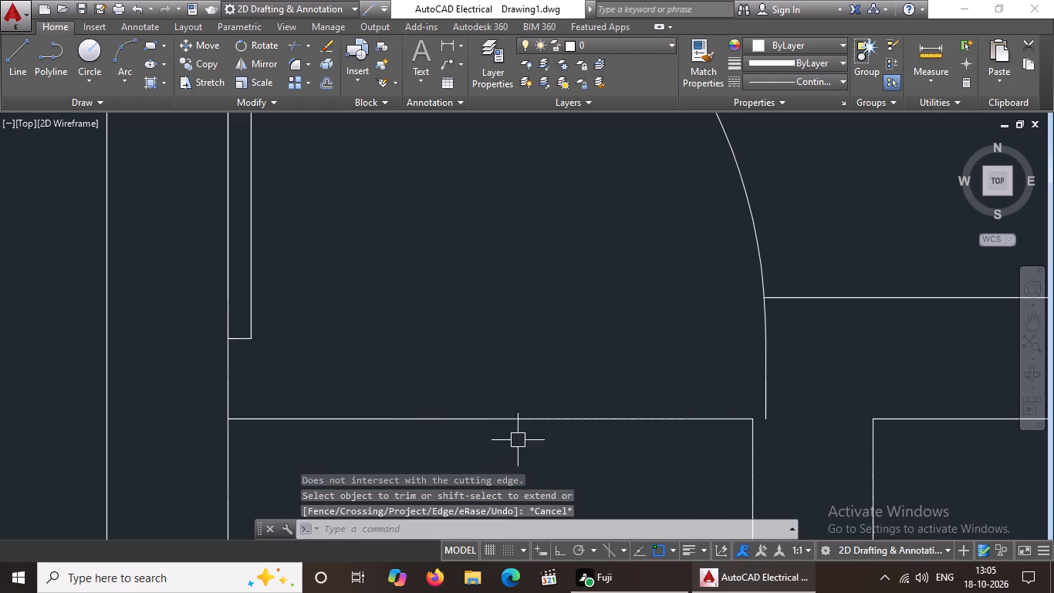
Delete the leftover hall-side wall segment below the upper-right room's door opening.
{"action": "left_click", "coordinate": [576, 418]}
{"action": "key", "text": "Delete"}
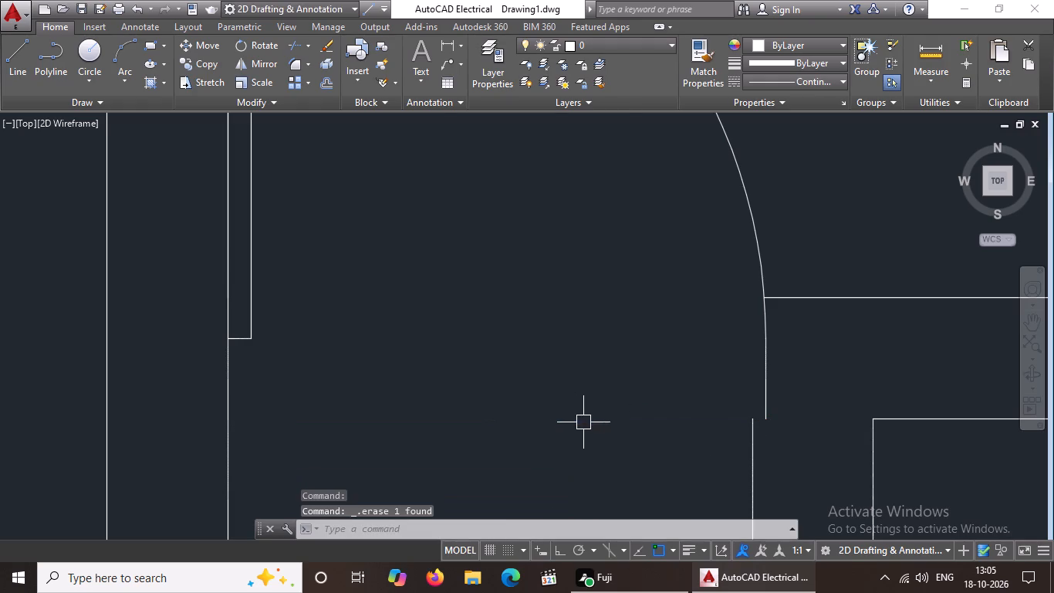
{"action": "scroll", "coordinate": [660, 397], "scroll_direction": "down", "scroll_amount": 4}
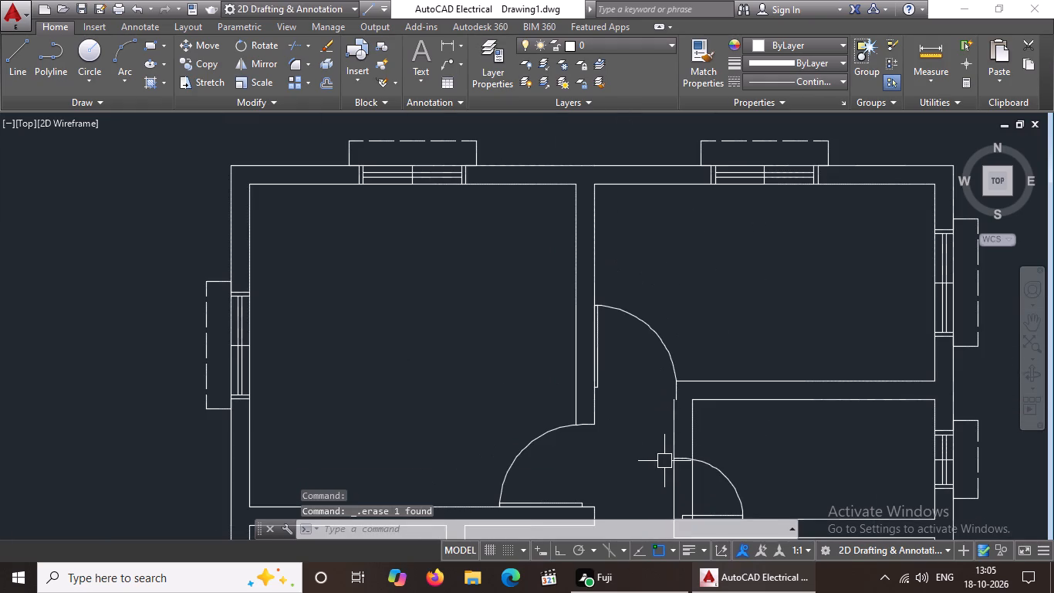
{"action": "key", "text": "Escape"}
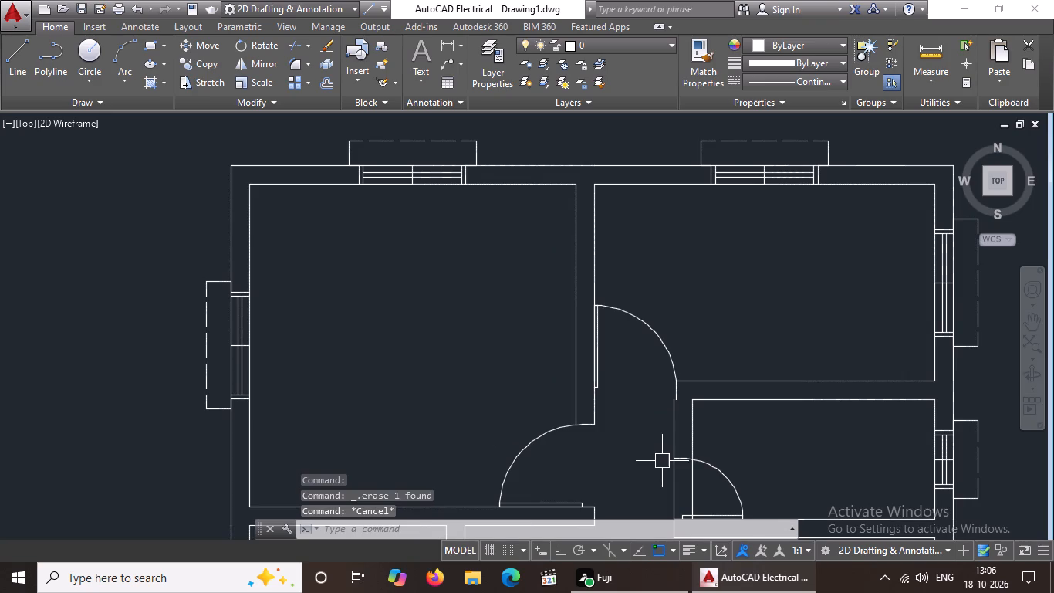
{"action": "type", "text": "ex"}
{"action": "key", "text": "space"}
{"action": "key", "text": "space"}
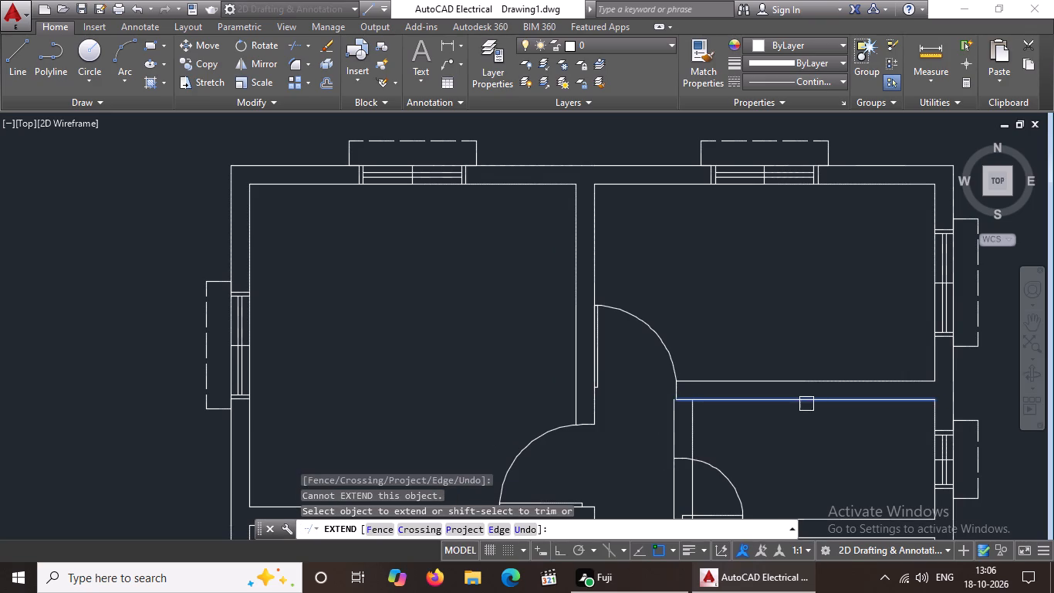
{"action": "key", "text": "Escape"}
Fillet the small middle-right room's hall-side wall line with the upper-right room's lower wall line at radius 0.
{"action": "key", "text": "f"}
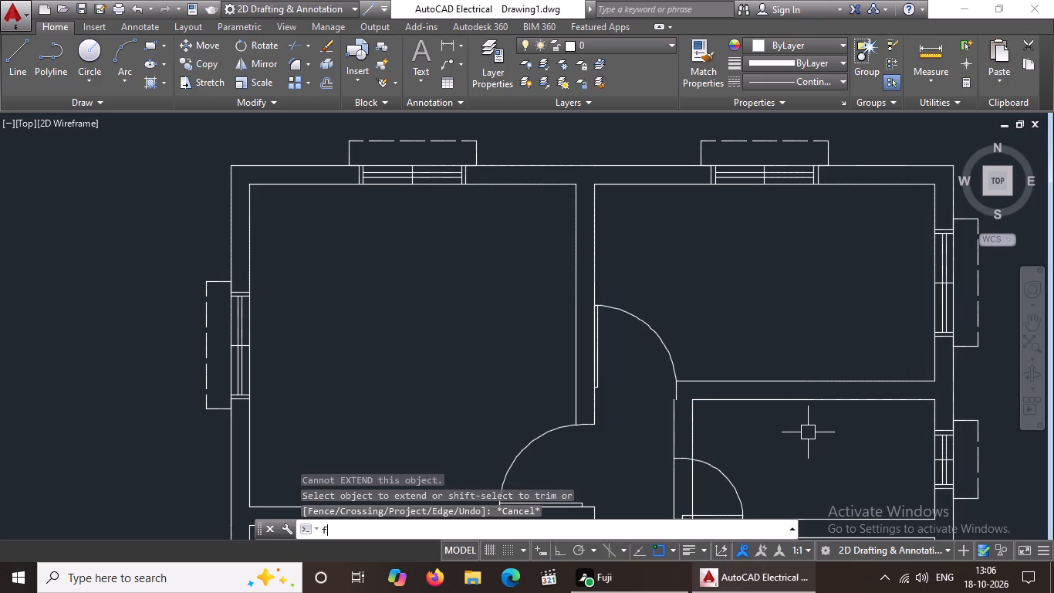
{"action": "key", "text": "space"}
{"action": "key", "text": "r"}
{"action": "key", "text": "space"}
{"action": "key", "text": "0"}
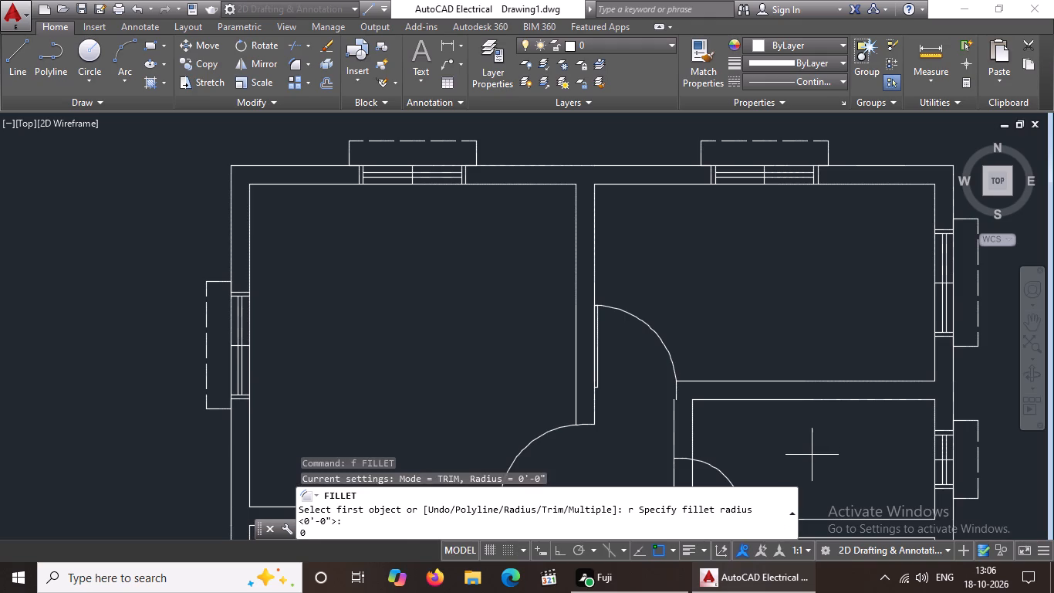
{"action": "key", "text": "space"}
{"action": "left_click", "coordinate": [679, 422]}
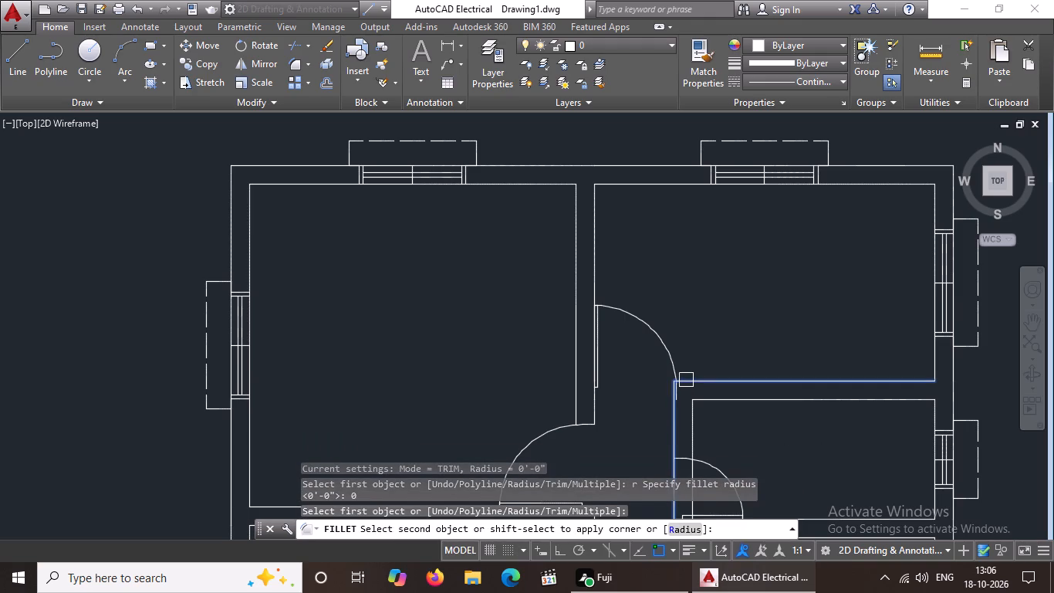
{"action": "left_click", "coordinate": [686, 380]}
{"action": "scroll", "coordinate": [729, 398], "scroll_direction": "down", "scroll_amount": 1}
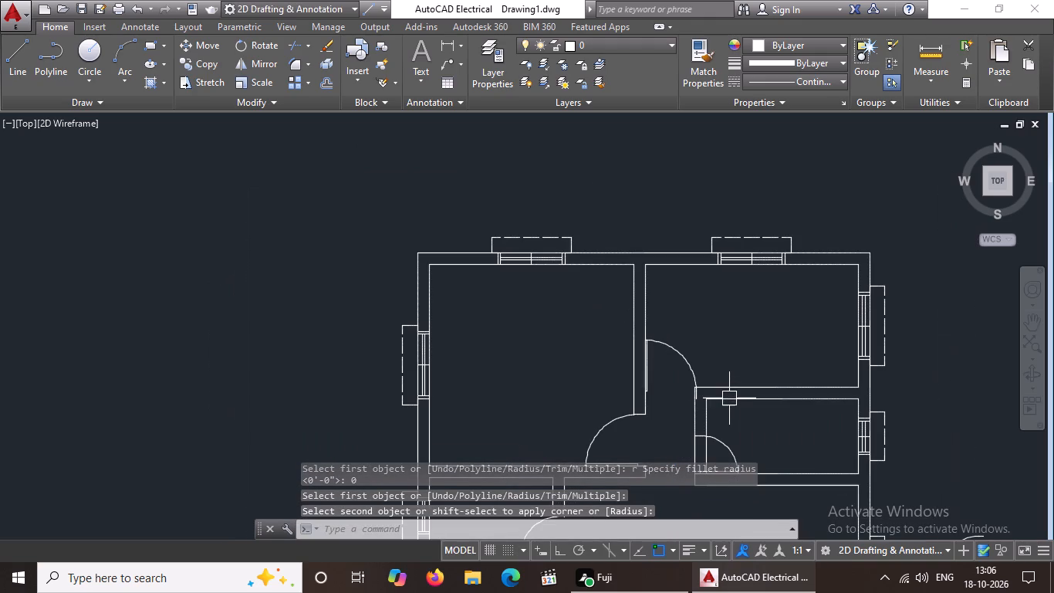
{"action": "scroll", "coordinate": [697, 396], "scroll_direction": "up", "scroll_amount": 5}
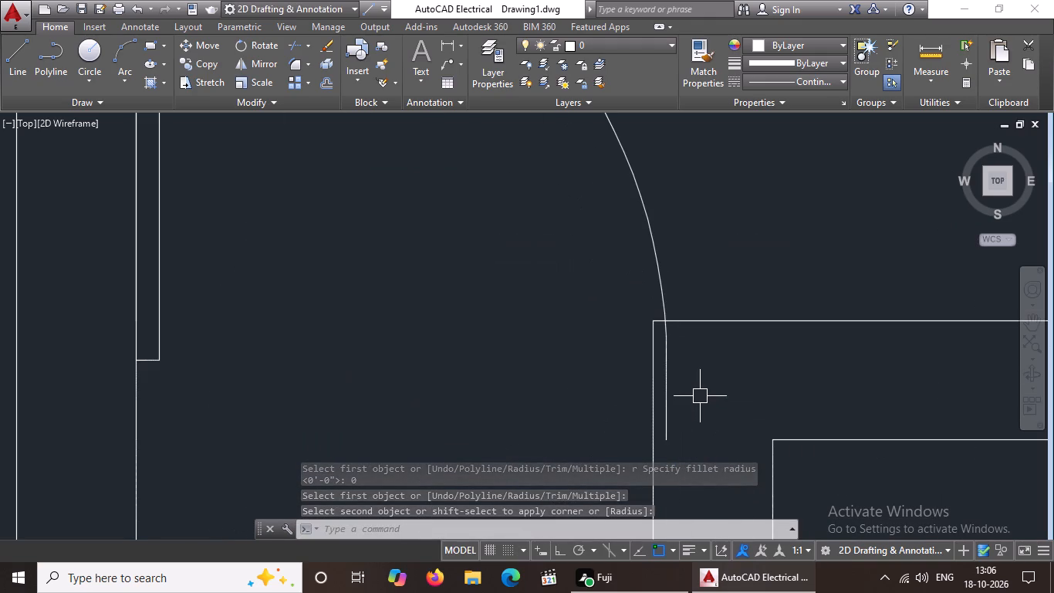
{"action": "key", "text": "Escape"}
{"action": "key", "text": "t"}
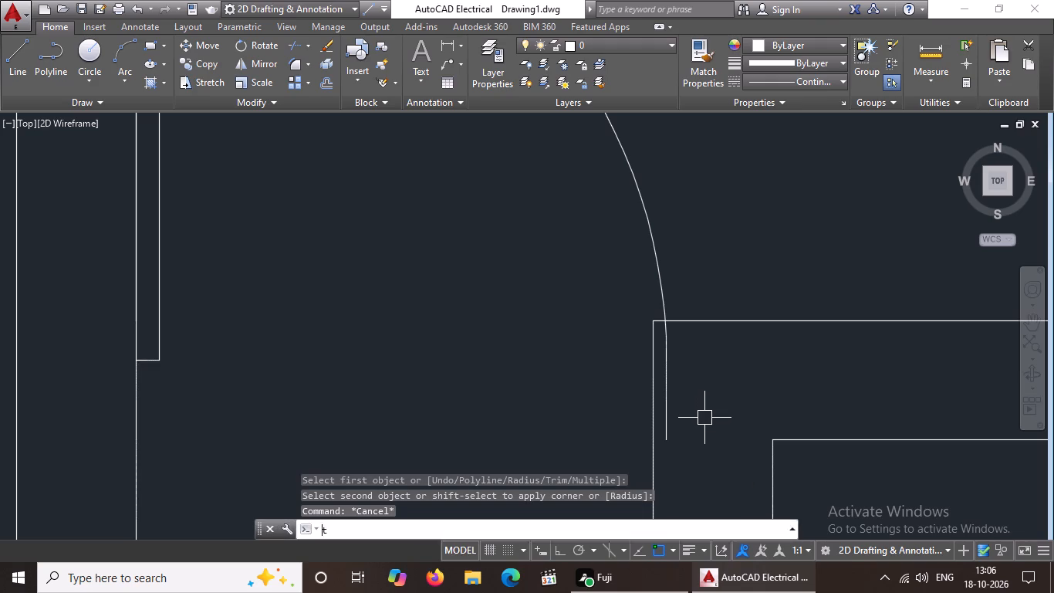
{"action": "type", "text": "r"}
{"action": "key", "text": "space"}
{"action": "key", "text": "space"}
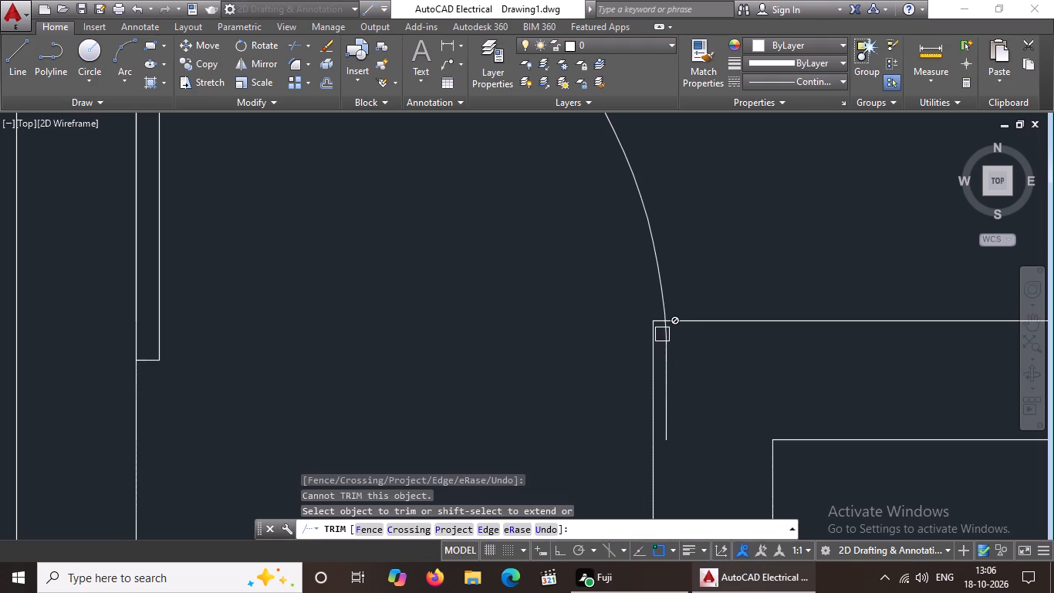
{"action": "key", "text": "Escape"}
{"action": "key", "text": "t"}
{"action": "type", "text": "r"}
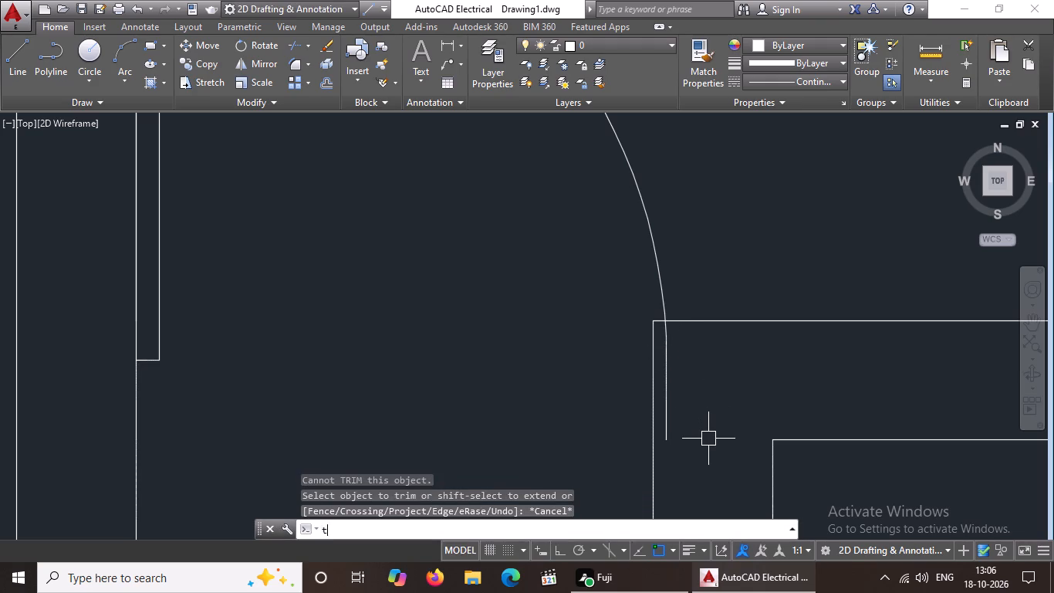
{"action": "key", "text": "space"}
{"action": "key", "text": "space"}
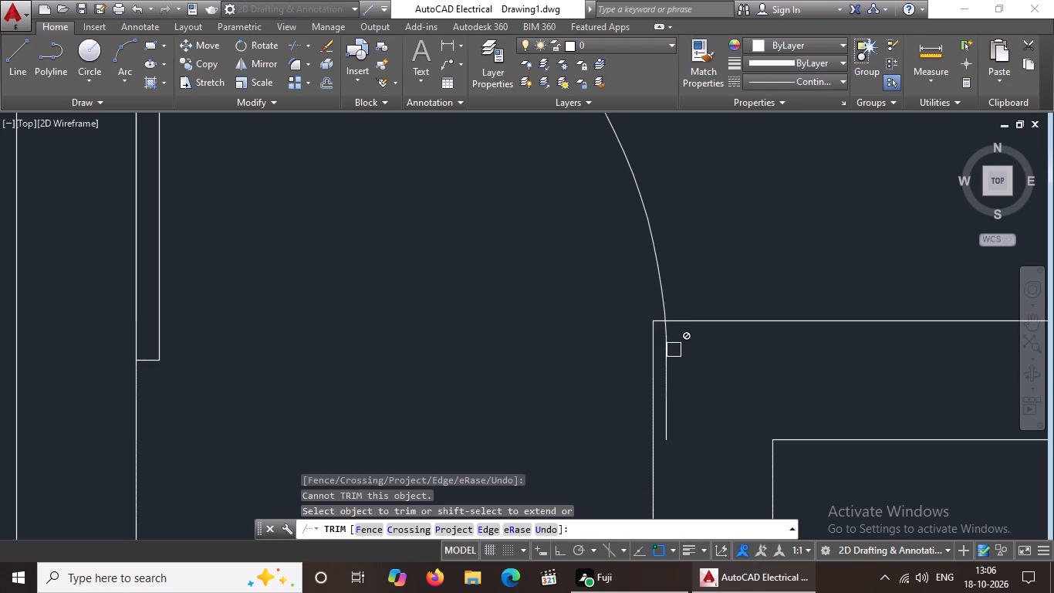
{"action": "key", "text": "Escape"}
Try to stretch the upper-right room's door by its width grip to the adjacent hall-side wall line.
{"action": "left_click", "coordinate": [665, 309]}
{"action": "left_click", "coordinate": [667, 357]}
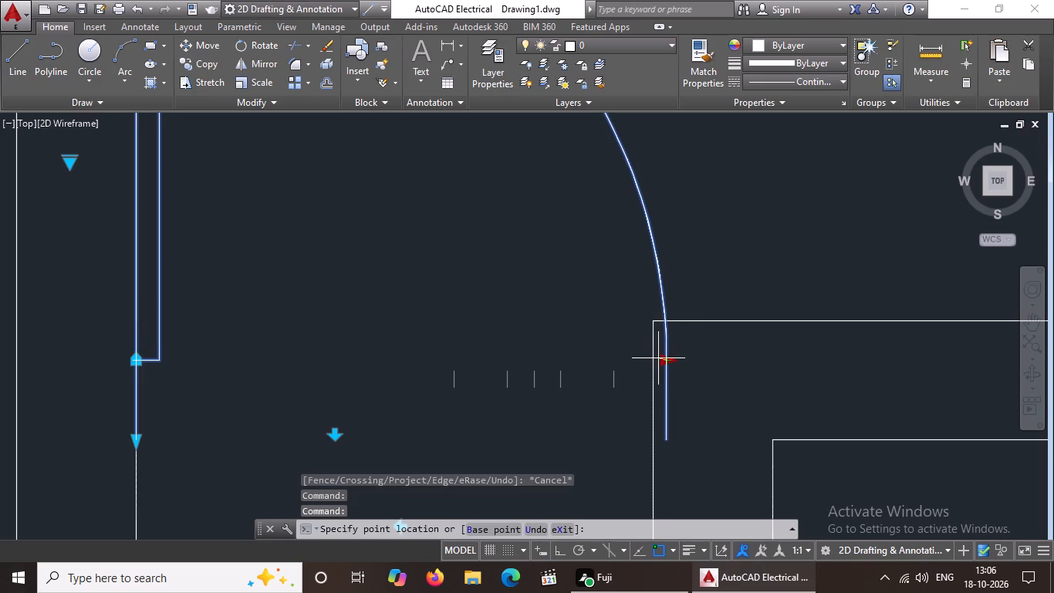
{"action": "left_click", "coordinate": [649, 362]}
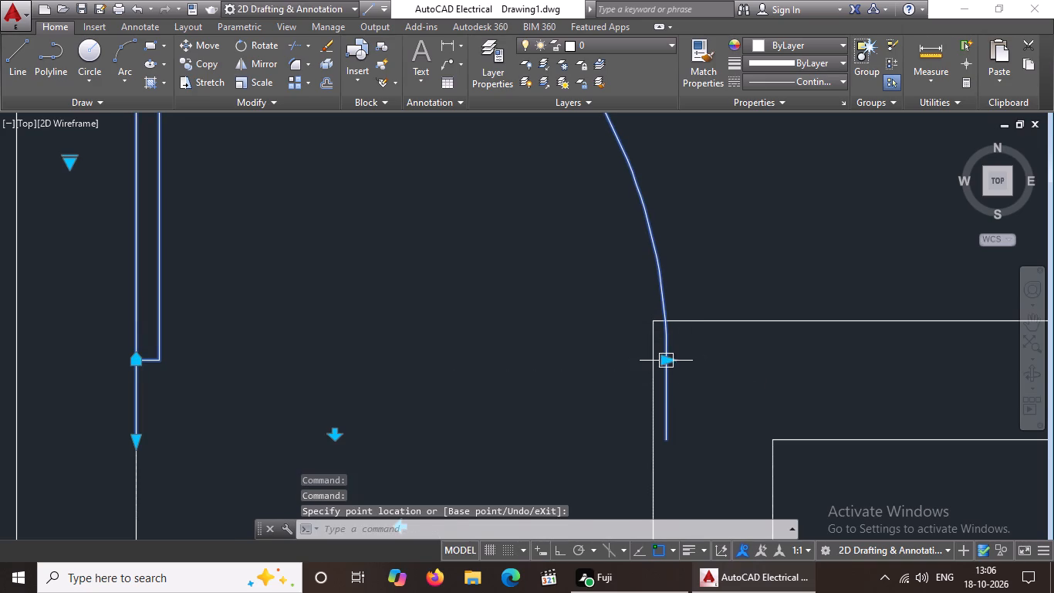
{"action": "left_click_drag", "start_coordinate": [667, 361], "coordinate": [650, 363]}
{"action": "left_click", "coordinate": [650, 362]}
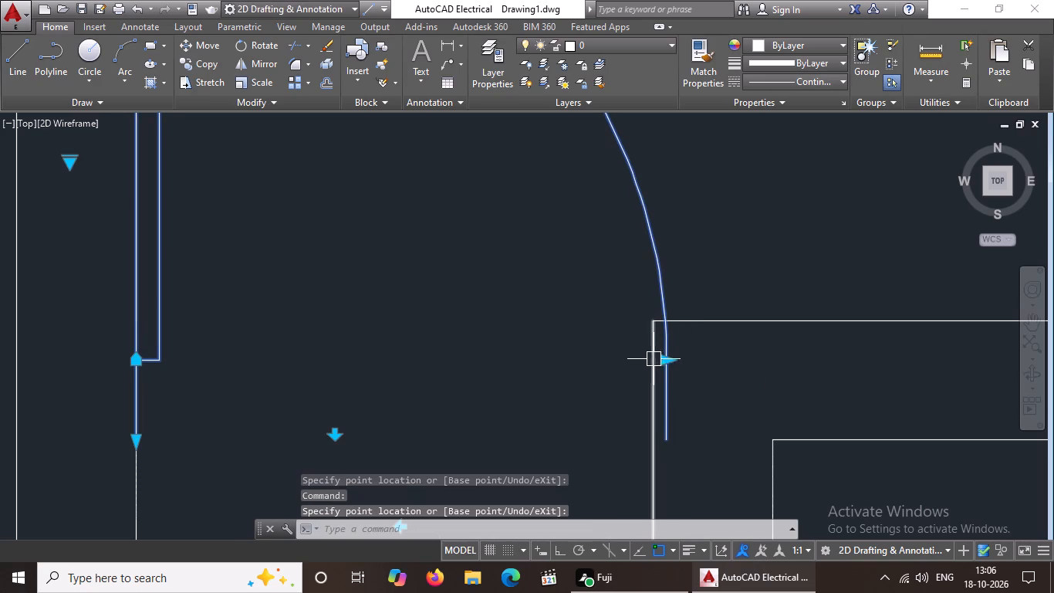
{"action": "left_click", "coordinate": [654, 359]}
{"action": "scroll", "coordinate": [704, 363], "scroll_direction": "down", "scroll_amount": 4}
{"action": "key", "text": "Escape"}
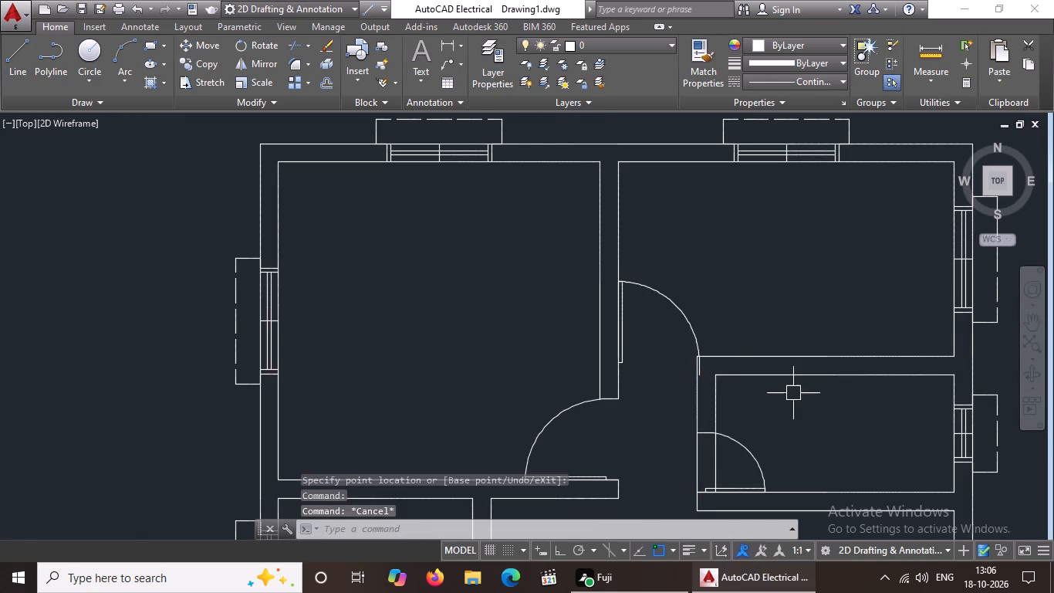
Trim both hall-side wall lines of the small middle-right room across its door opening, including the piece inside the door leaf.
{"action": "scroll", "coordinate": [793, 393], "scroll_direction": "down", "scroll_amount": 2}
{"action": "middle_click_drag", "start_coordinate": [788, 400], "coordinate": [751, 365]}
{"action": "scroll", "coordinate": [711, 406], "scroll_direction": "up", "scroll_amount": 3}
{"action": "key", "text": "Escape"}
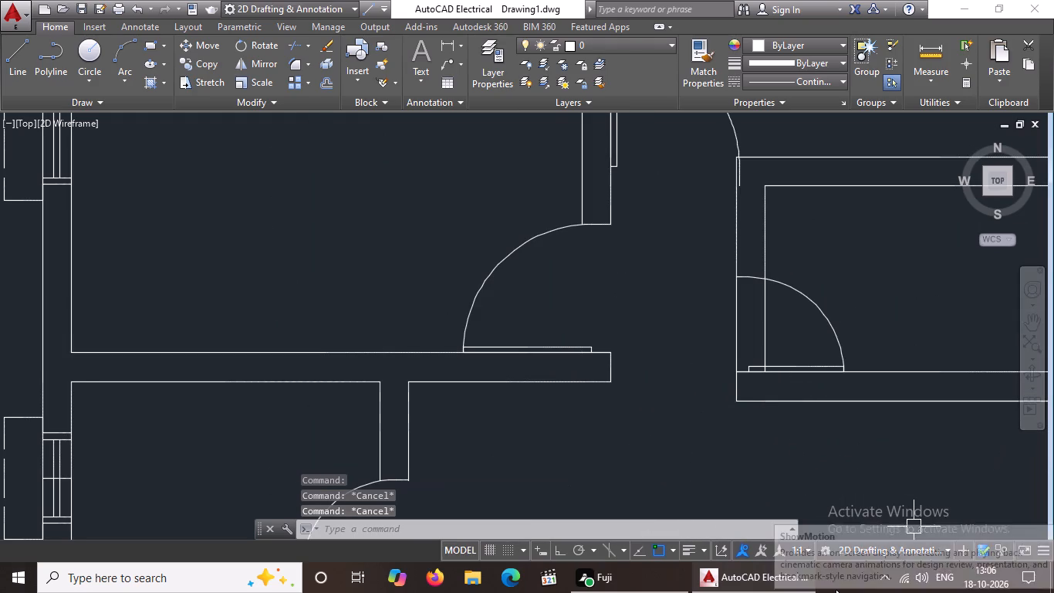
{"action": "type", "text": "tr"}
{"action": "key", "text": "space"}
{"action": "key", "text": "space"}
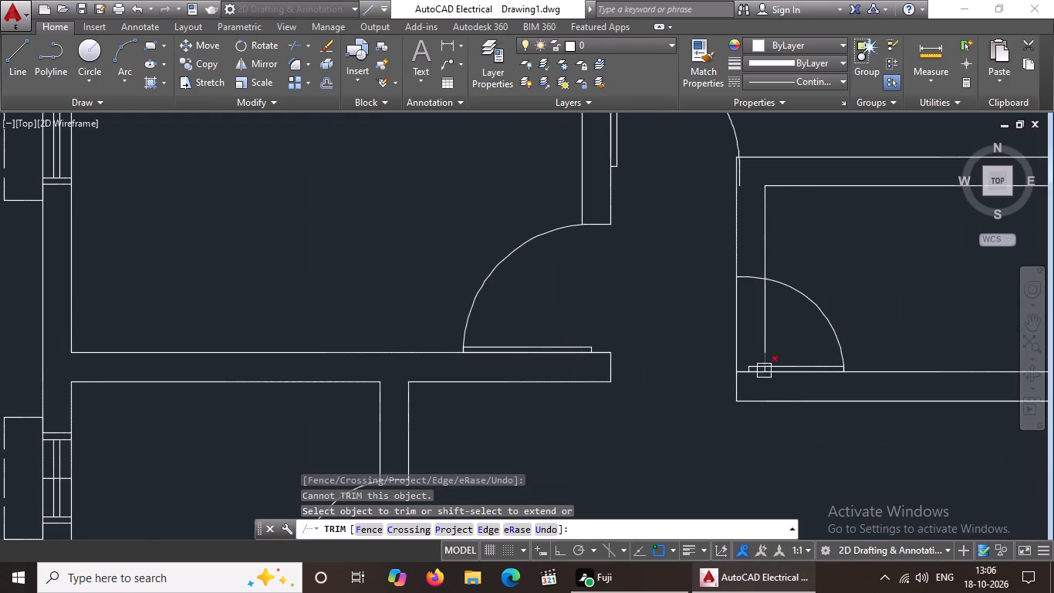
{"action": "scroll", "coordinate": [760, 397], "scroll_direction": "up", "scroll_amount": 4}
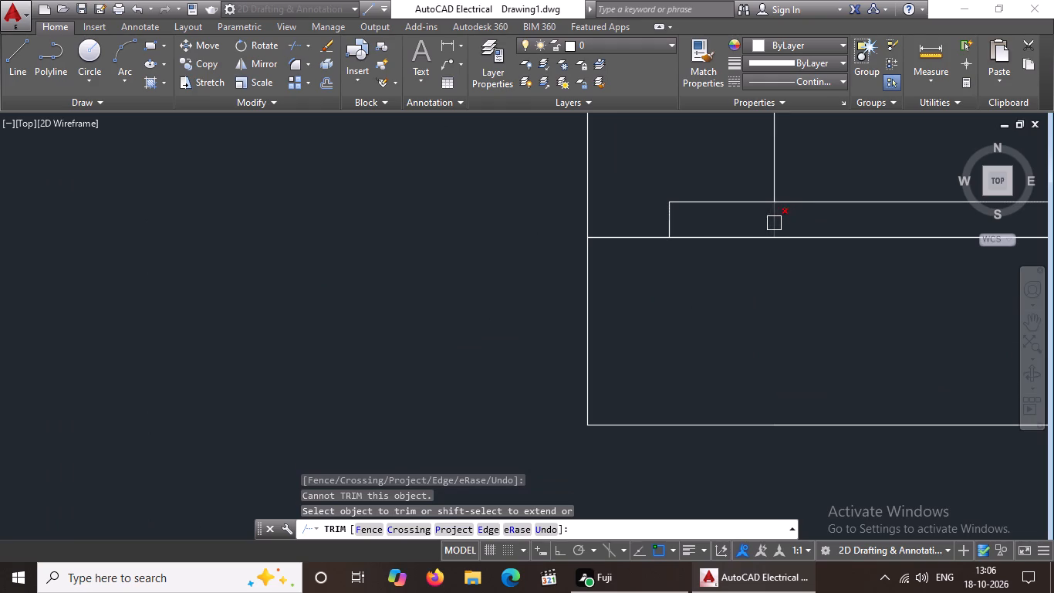
{"action": "left_click", "coordinate": [774, 223]}
{"action": "left_click", "coordinate": [585, 223]}
{"action": "scroll", "coordinate": [776, 183], "scroll_direction": "down", "scroll_amount": 4}
{"action": "middle_click_drag", "start_coordinate": [779, 162], "coordinate": [779, 329]}
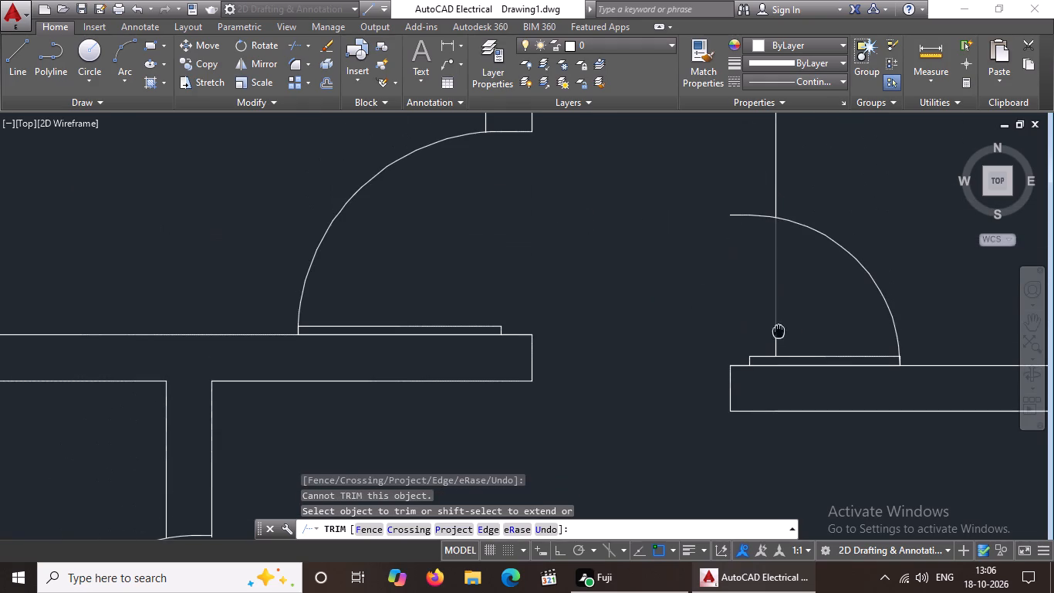
{"action": "left_click", "coordinate": [777, 236]}
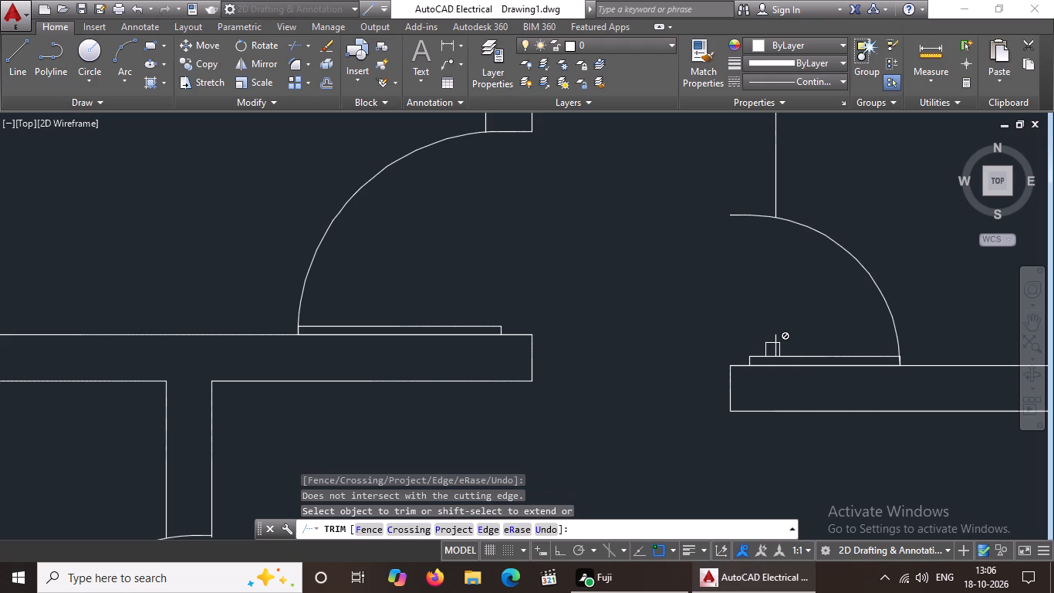
{"action": "key", "text": "Escape"}
Delete the leftover hall-side wall segment just above the small middle-right room's door leaf.
{"action": "left_click_drag", "start_coordinate": [759, 314], "coordinate": [762, 323]}
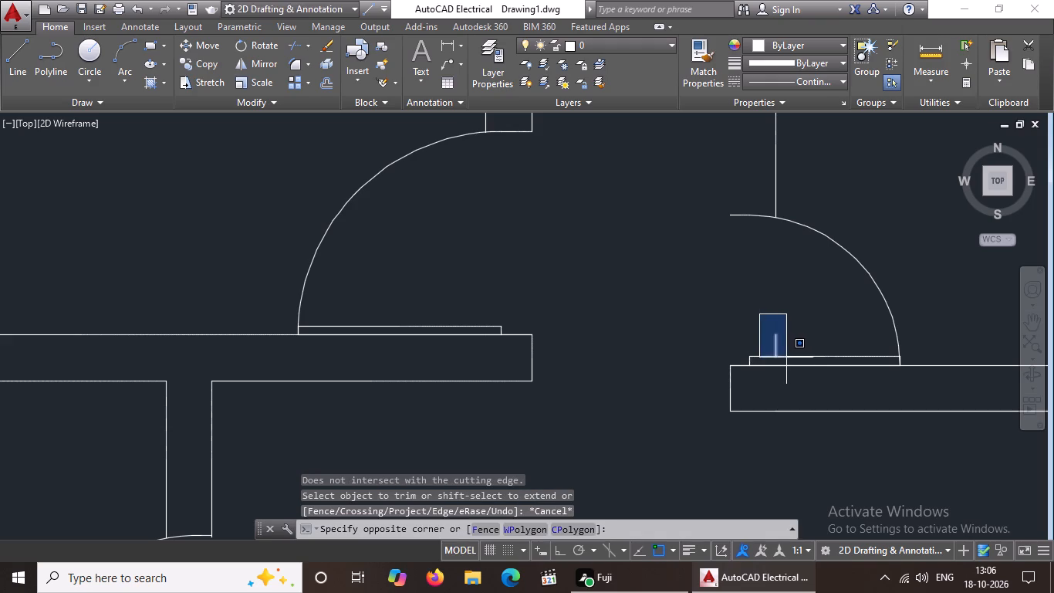
{"action": "left_click", "coordinate": [789, 363]}
{"action": "key", "text": "Delete"}
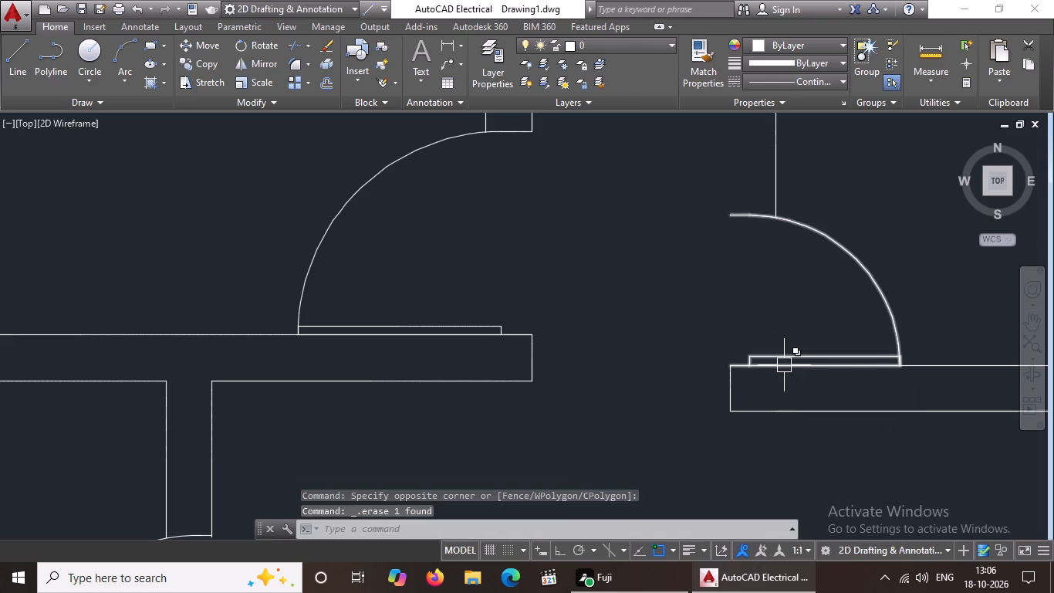
Fillet the upper-right room's lower wall line with the short wall-end line below the small middle-right room's door at radius 0.
{"action": "scroll", "coordinate": [778, 346], "scroll_direction": "down", "scroll_amount": 5}
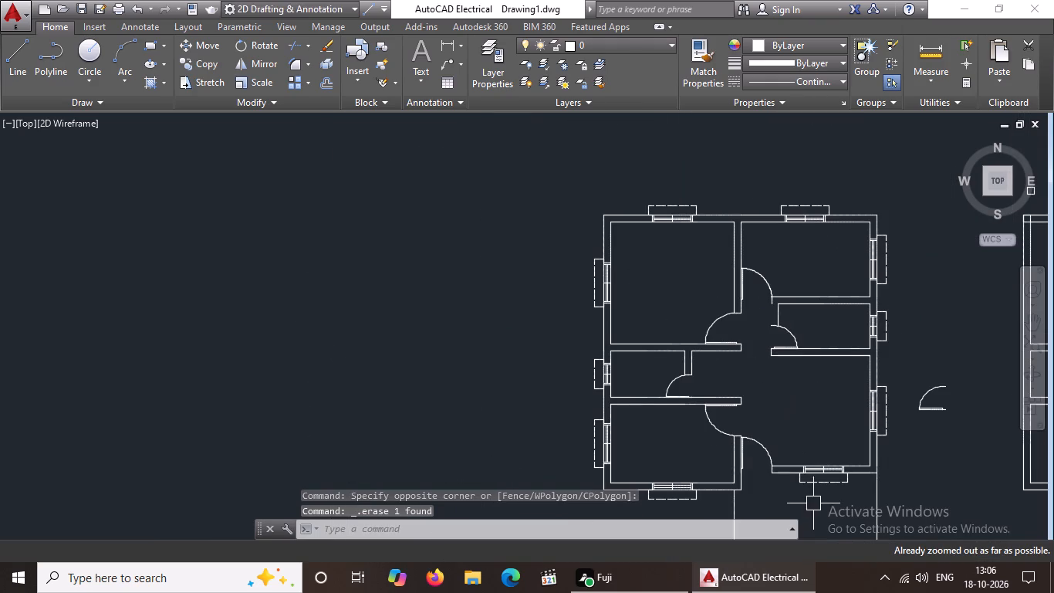
{"action": "middle_click_drag", "start_coordinate": [816, 450], "coordinate": [816, 432]}
{"action": "scroll", "coordinate": [825, 392], "scroll_direction": "down", "scroll_amount": 1}
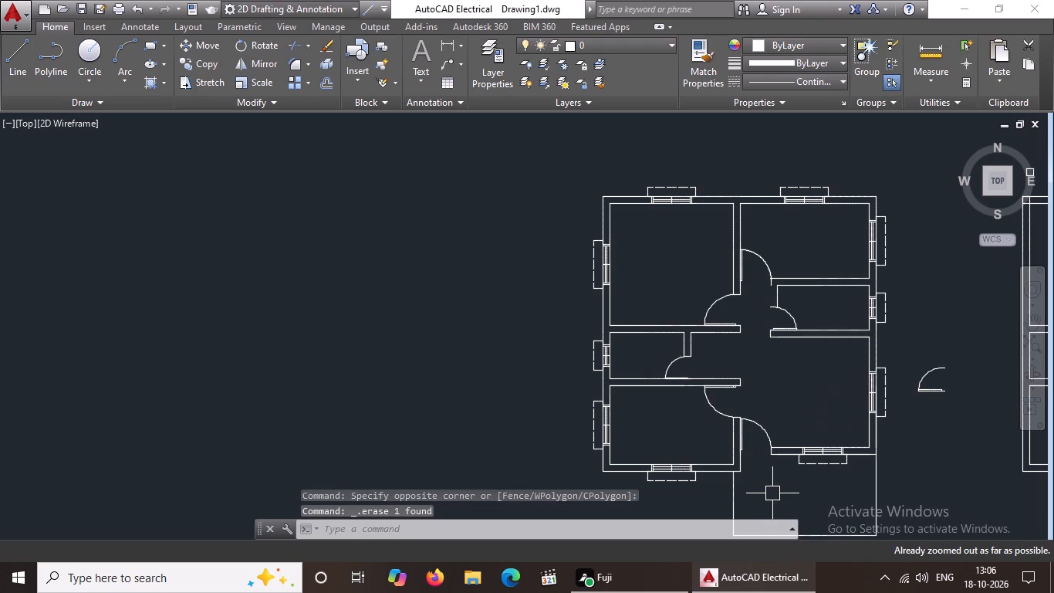
{"action": "middle_click_drag", "start_coordinate": [772, 493], "coordinate": [773, 449]}
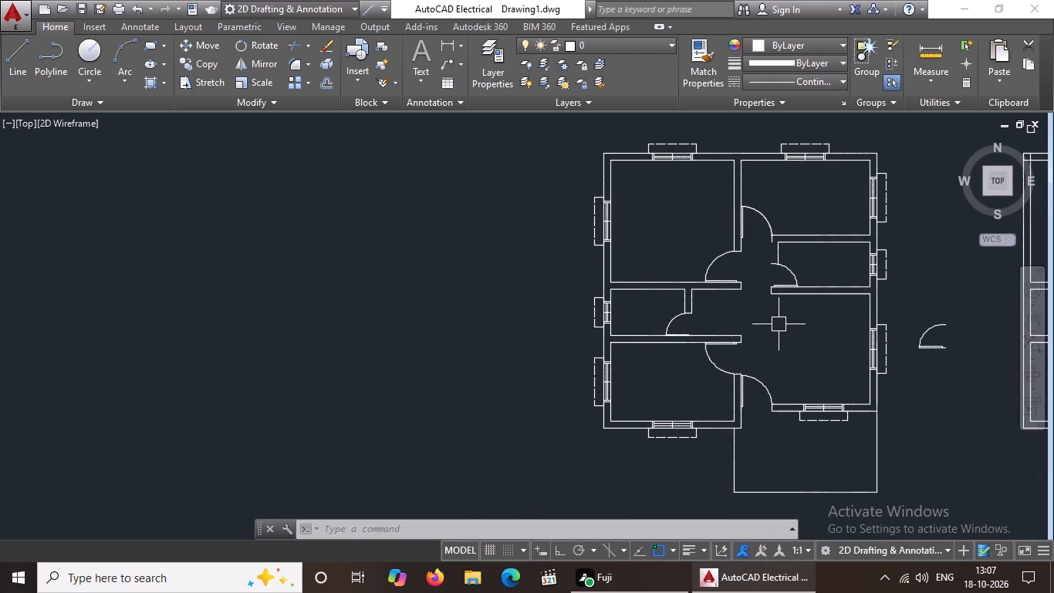
{"action": "scroll", "coordinate": [788, 256], "scroll_direction": "up", "scroll_amount": 2}
{"action": "middle_click_drag", "start_coordinate": [788, 256], "coordinate": [778, 312]}
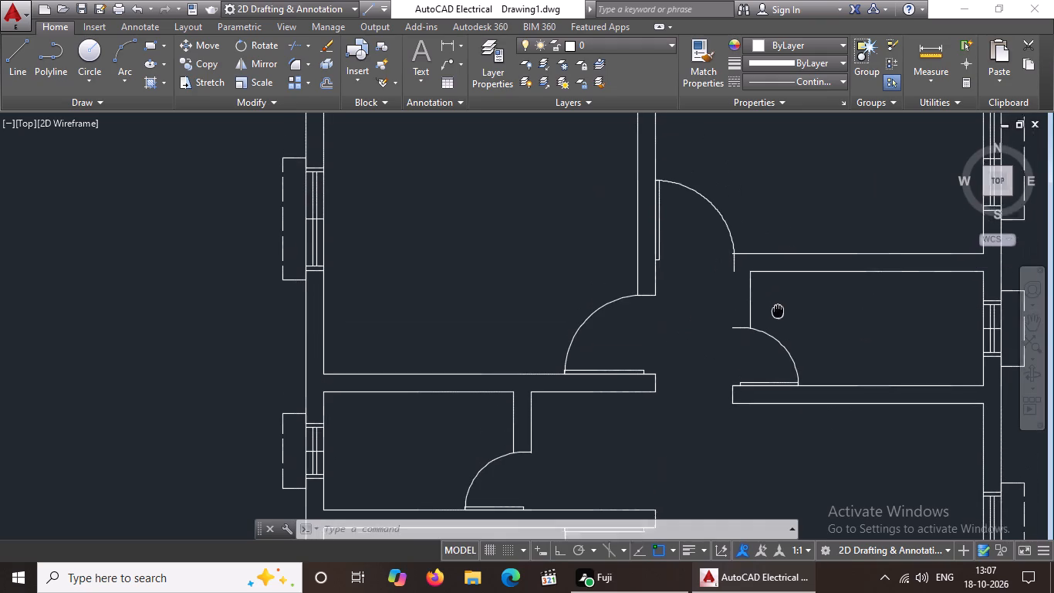
{"action": "middle_click_drag", "start_coordinate": [778, 312], "coordinate": [778, 313]}
{"action": "key", "text": "Escape"}
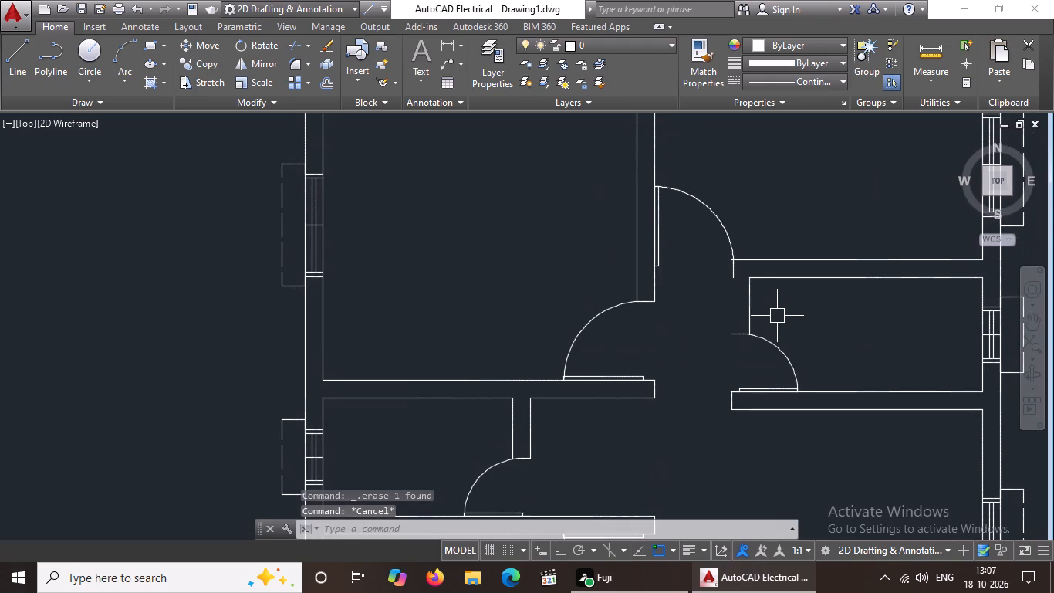
{"action": "type", "text": "f r 0"}
{"action": "key", "text": "space"}
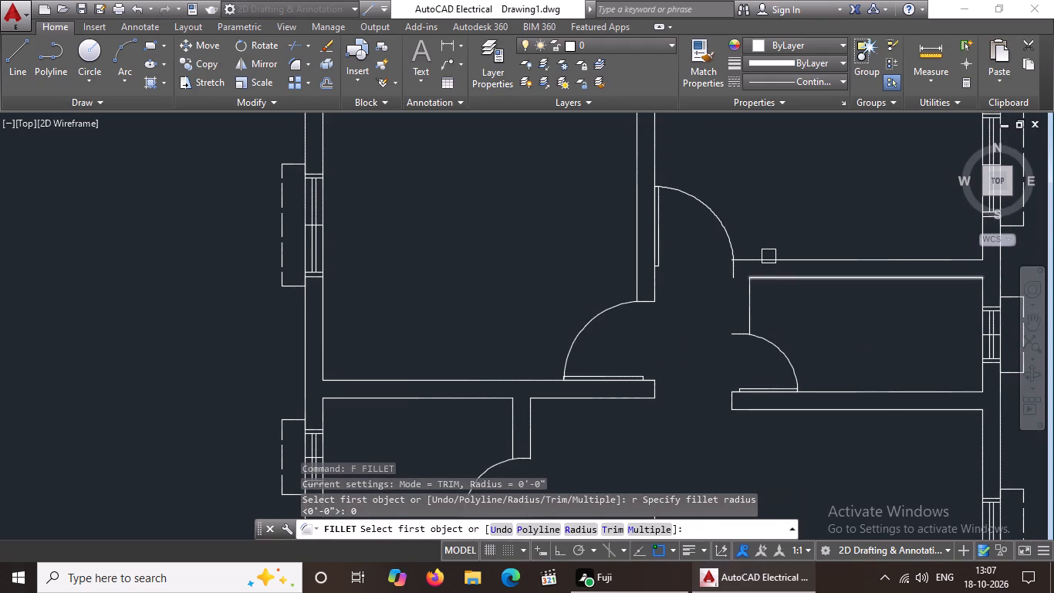
{"action": "left_click", "coordinate": [769, 256]}
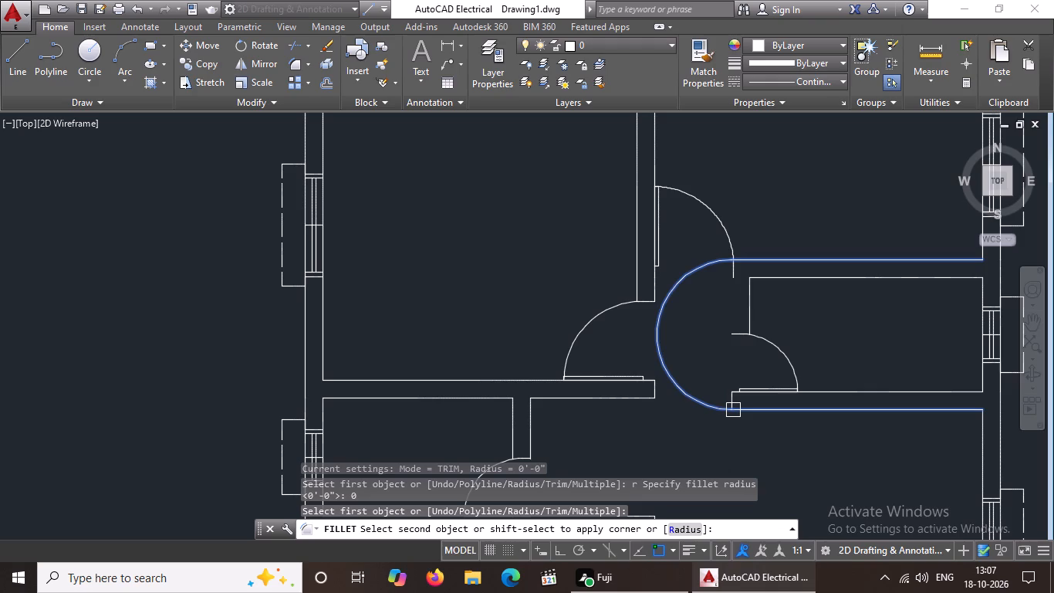
{"action": "left_click", "coordinate": [732, 400]}
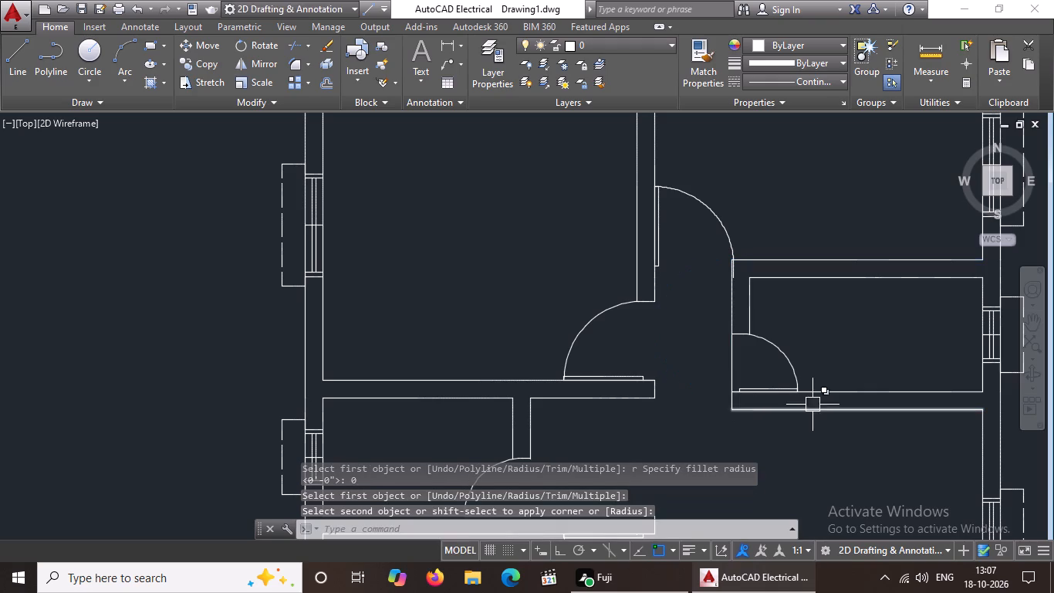
{"action": "key", "text": "Escape"}
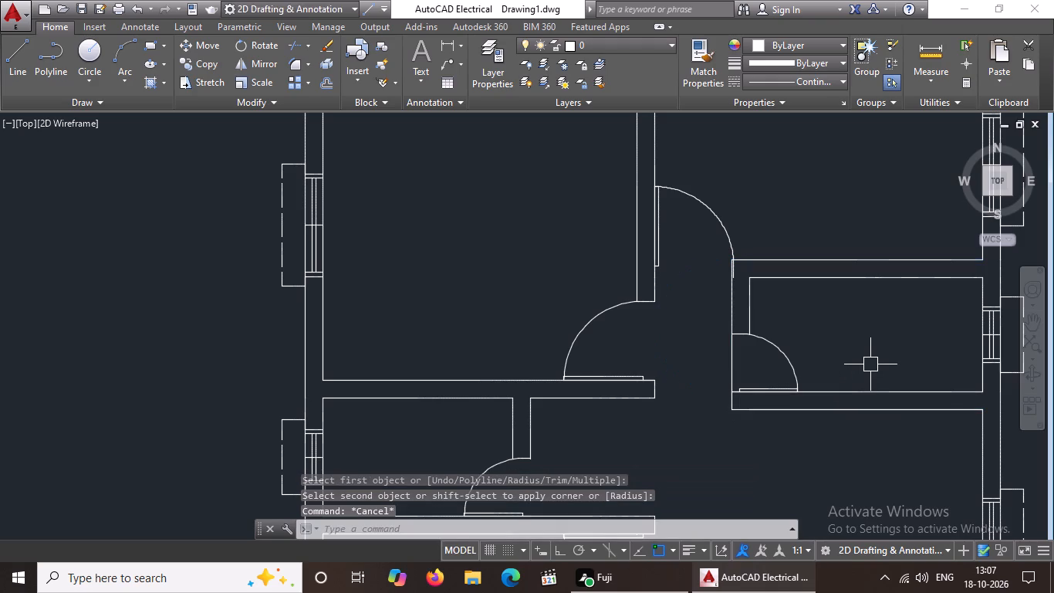
Trim the rejoined outer hall-side wall line across the small middle-right room's door opening.
{"action": "type", "text": "tr"}
{"action": "key", "text": "Return"}
{"action": "key", "text": "Return"}
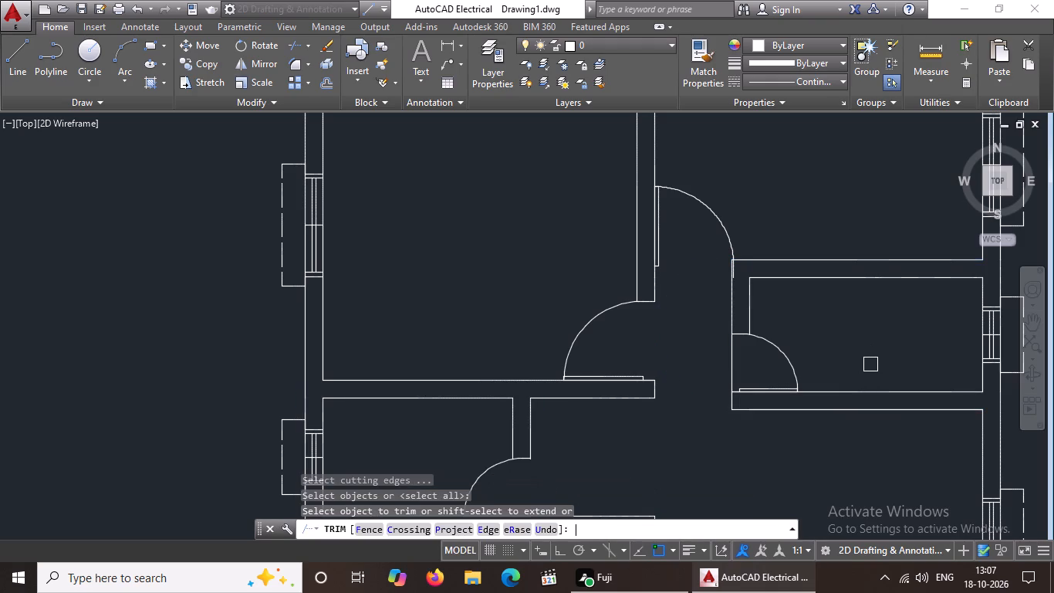
{"action": "left_click", "coordinate": [731, 341]}
{"action": "scroll", "coordinate": [741, 385], "scroll_direction": "up", "scroll_amount": 4}
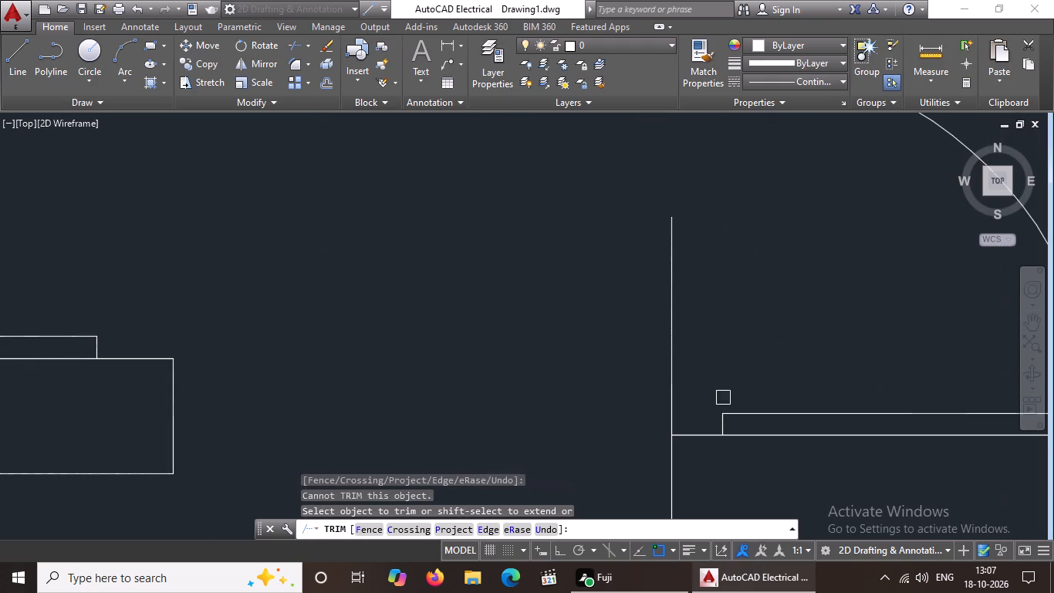
{"action": "left_click", "coordinate": [669, 420]}
{"action": "left_click_drag", "start_coordinate": [634, 154], "coordinate": [641, 185]}
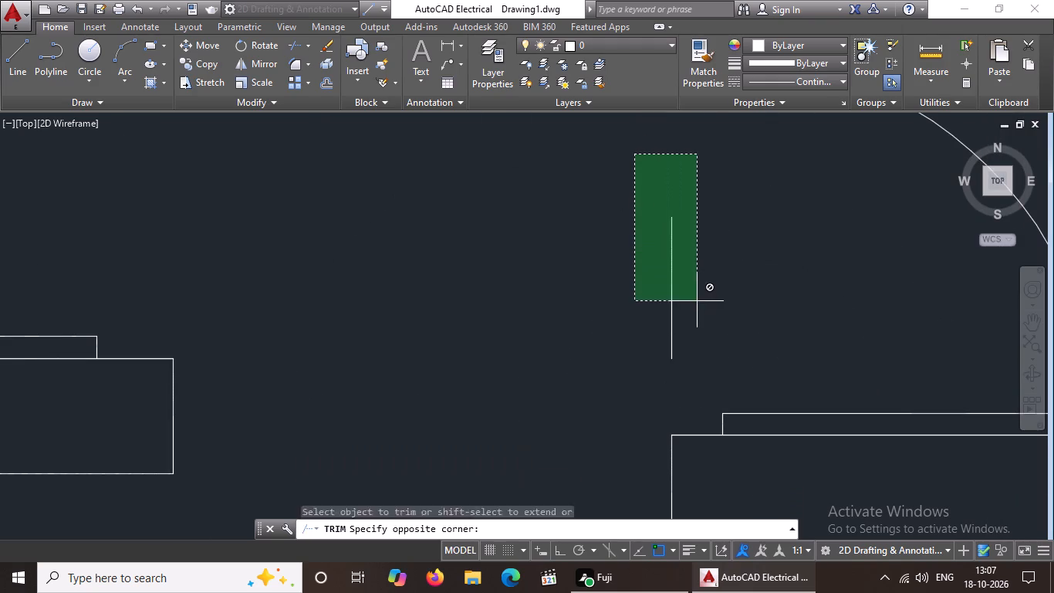
{"action": "left_click", "coordinate": [727, 367]}
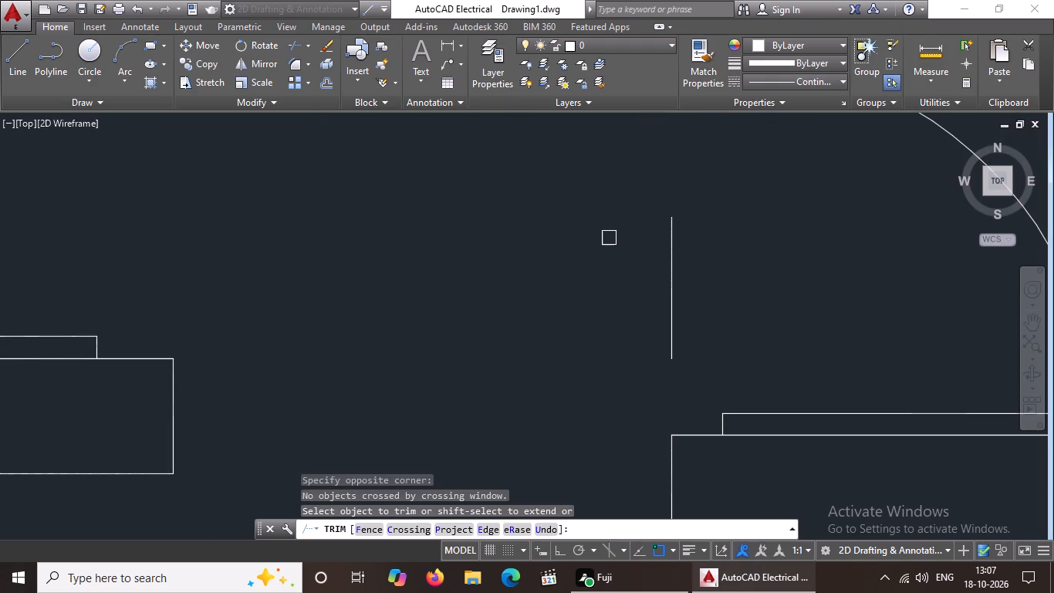
{"action": "key", "text": "Escape"}
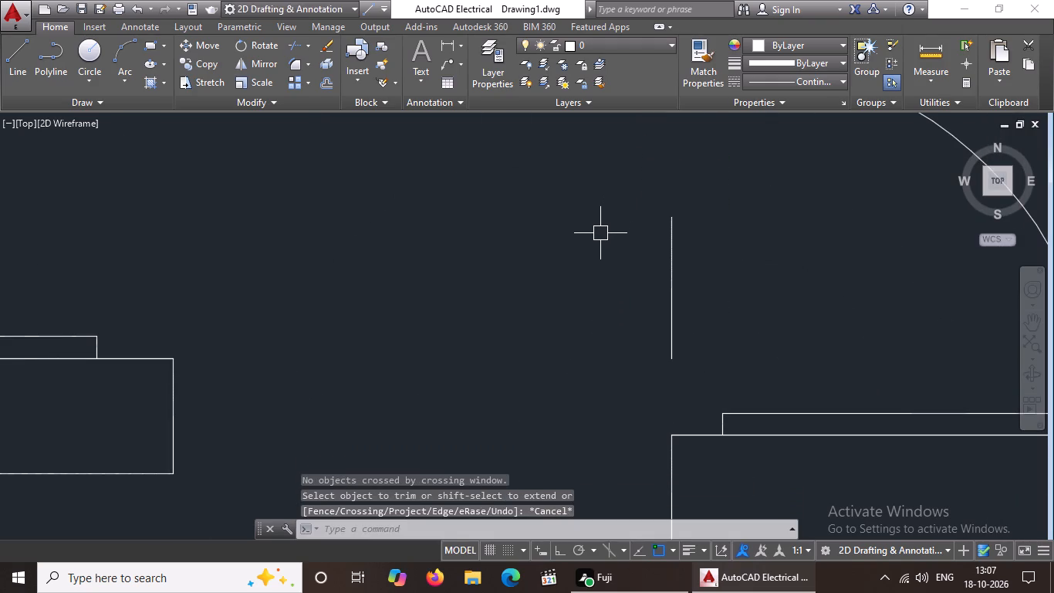
Delete the leftover wall segment inside the small middle-right room's door opening.
{"action": "left_click", "coordinate": [672, 274]}
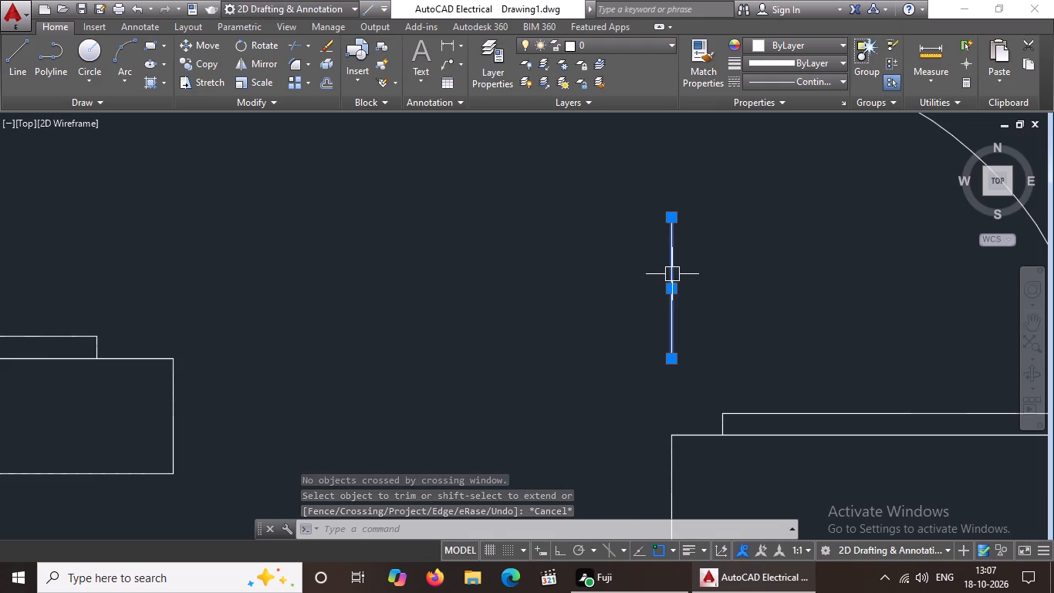
{"action": "key", "text": "Delete"}
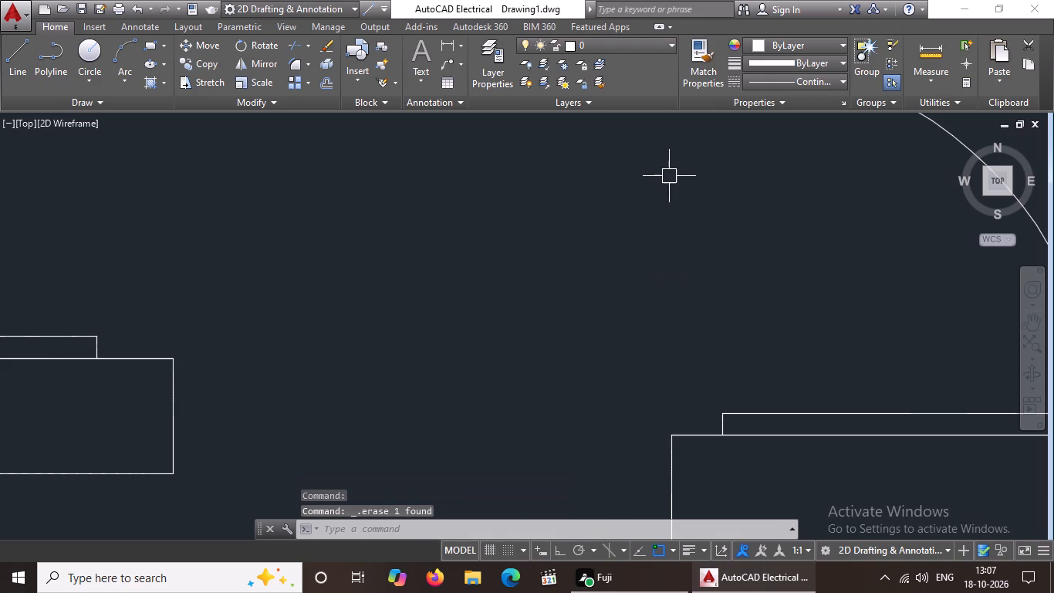
Examine the left floor plan's fitted doors and the wall layout of the right floor plan.
{"action": "scroll", "coordinate": [652, 174], "scroll_direction": "down", "scroll_amount": 8}
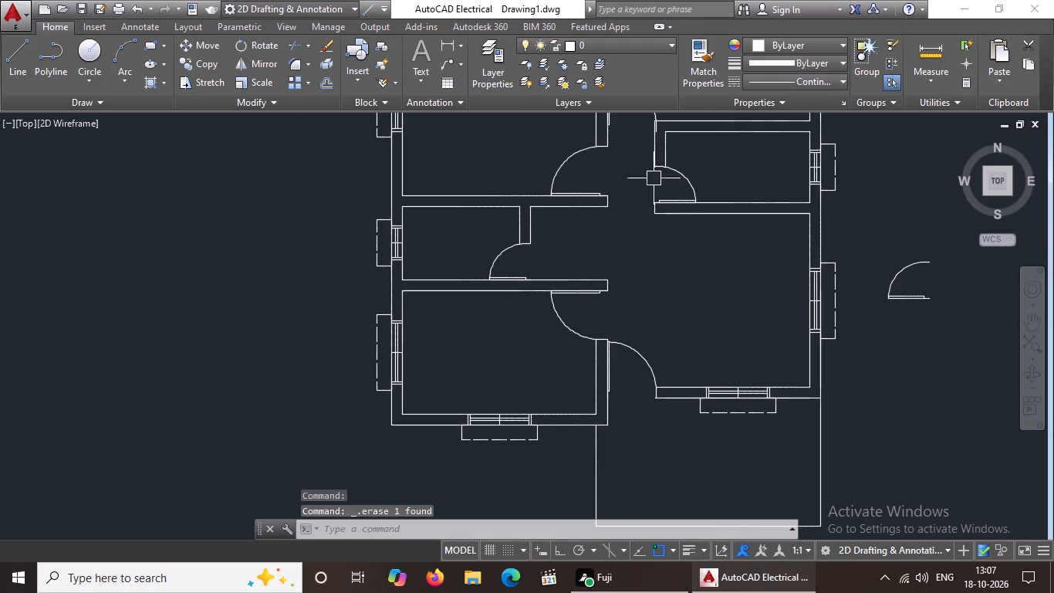
{"action": "scroll", "coordinate": [685, 229], "scroll_direction": "down", "scroll_amount": 1}
{"action": "middle_click_drag", "start_coordinate": [674, 345], "coordinate": [667, 401]}
{"action": "scroll", "coordinate": [765, 344], "scroll_direction": "down", "scroll_amount": 4}
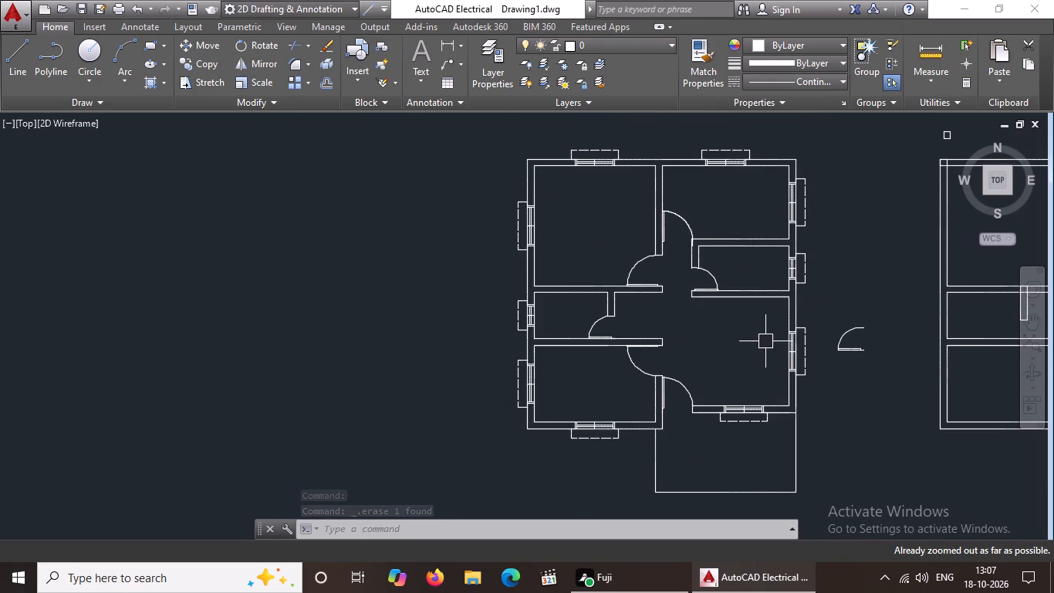
{"action": "scroll", "coordinate": [903, 398], "scroll_direction": "up", "scroll_amount": 3}
{"action": "scroll", "coordinate": [844, 394], "scroll_direction": "down", "scroll_amount": 2}
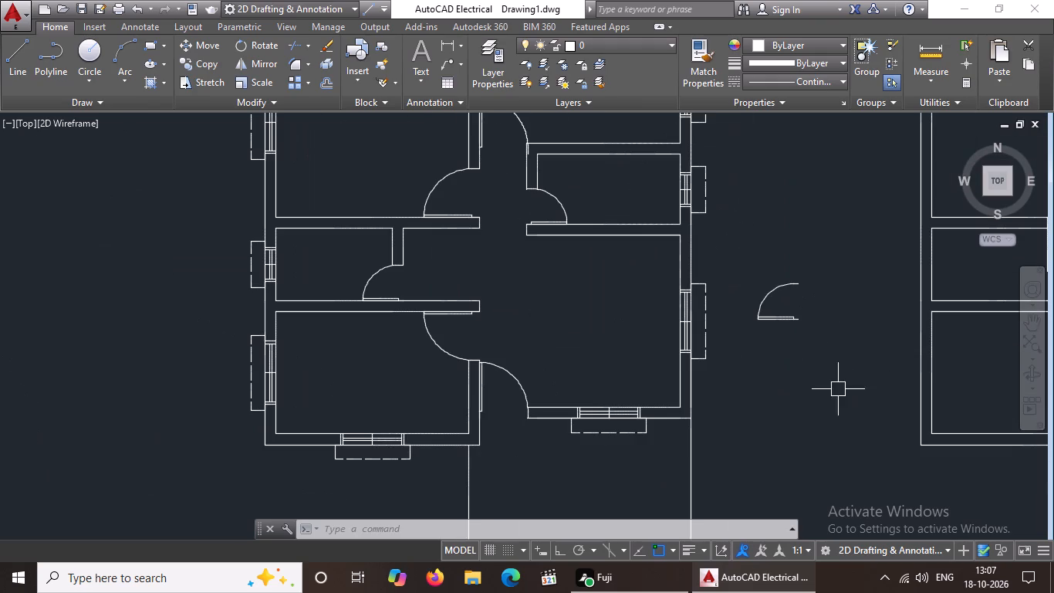
{"action": "scroll", "coordinate": [838, 389], "scroll_direction": "down", "scroll_amount": 8}
{"action": "middle_click_drag", "start_coordinate": [820, 332], "coordinate": [818, 332]}
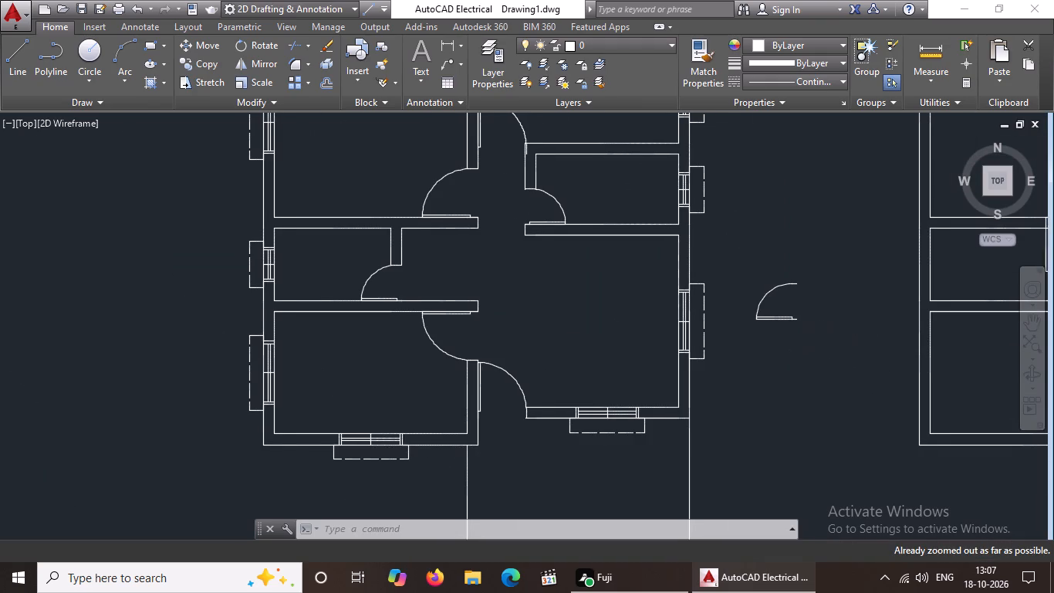
{"action": "middle_click_drag", "start_coordinate": [818, 332], "coordinate": [715, 332]}
{"action": "scroll", "coordinate": [719, 329], "scroll_direction": "down", "scroll_amount": 6}
{"action": "middle_click_drag", "start_coordinate": [719, 327], "coordinate": [694, 320]}
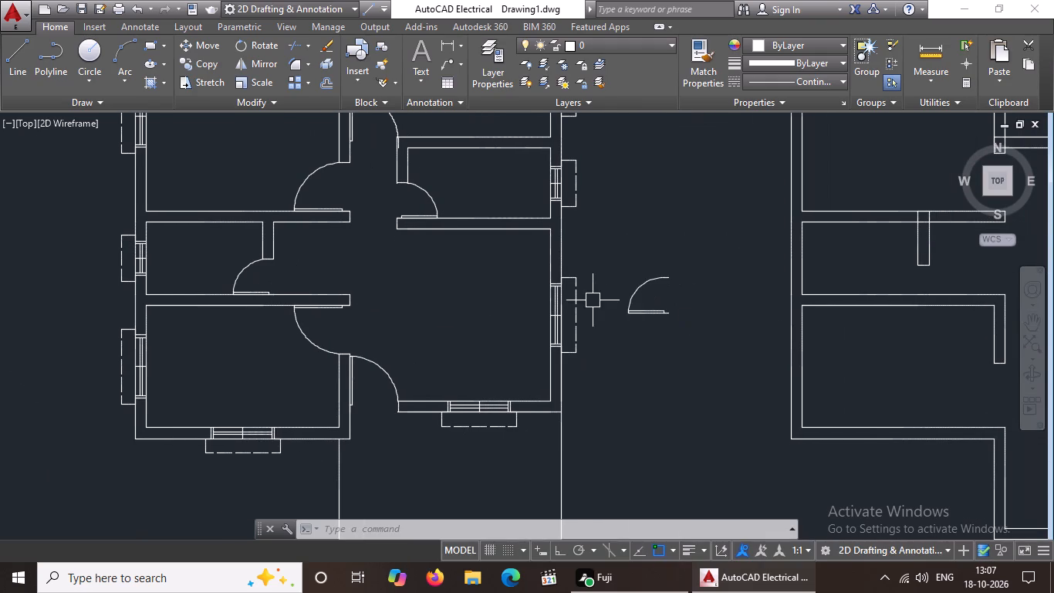
{"action": "scroll", "coordinate": [656, 275], "scroll_direction": "down", "scroll_amount": 10}
{"action": "key", "text": "Escape"}
{"action": "scroll", "coordinate": [703, 254], "scroll_direction": "down", "scroll_amount": 10}
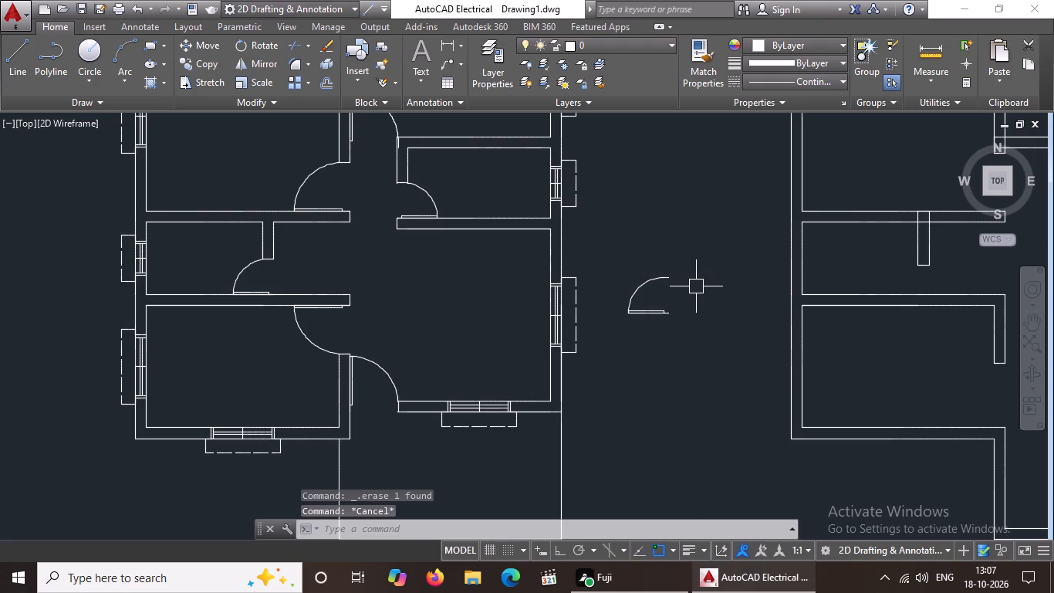
{"action": "key", "text": "Escape"}
{"action": "type", "text": "z a"}
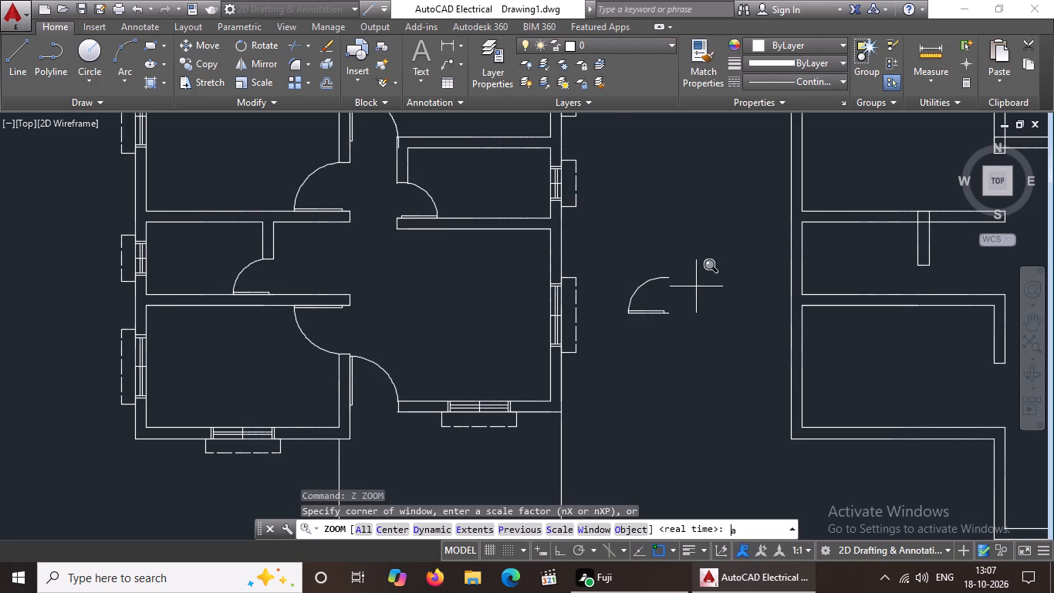
{"action": "key", "text": "space"}
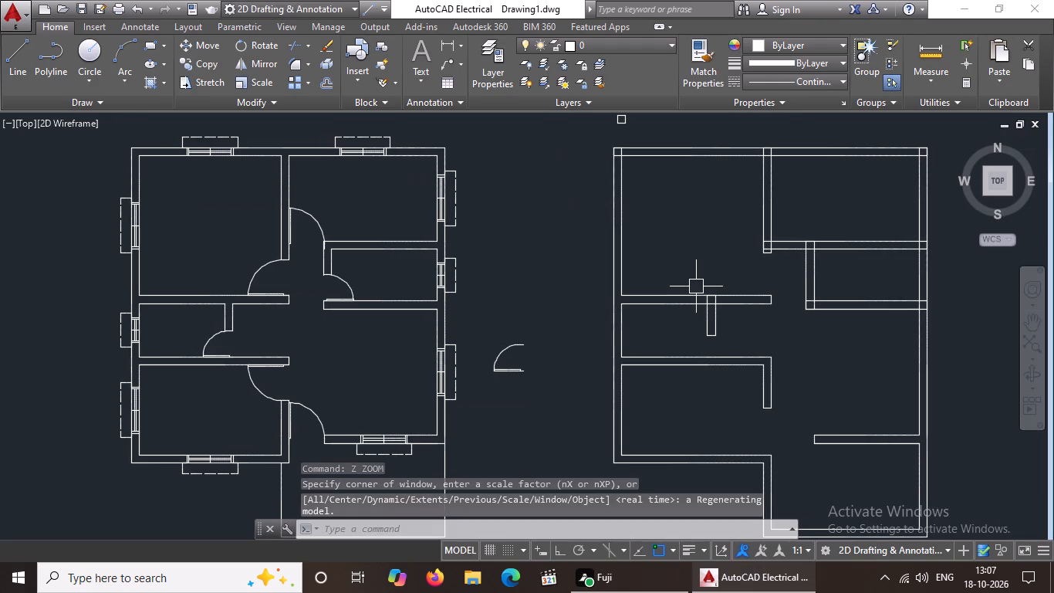
{"action": "scroll", "coordinate": [694, 293], "scroll_direction": "down", "scroll_amount": 4}
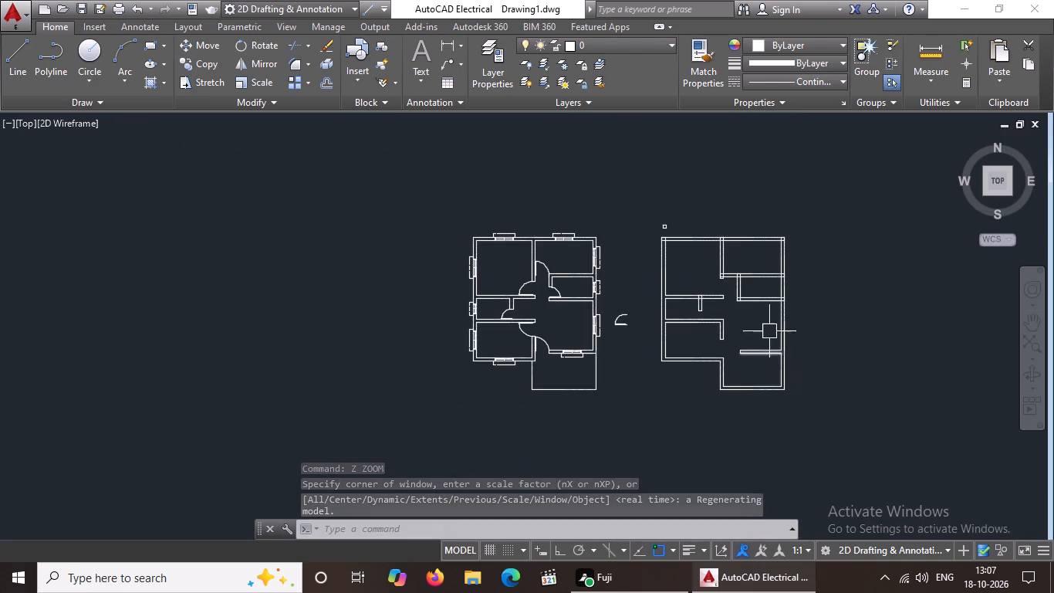
{"action": "middle_click_drag", "start_coordinate": [767, 324], "coordinate": [623, 323]}
{"action": "scroll", "coordinate": [564, 323], "scroll_direction": "up", "scroll_amount": 1}
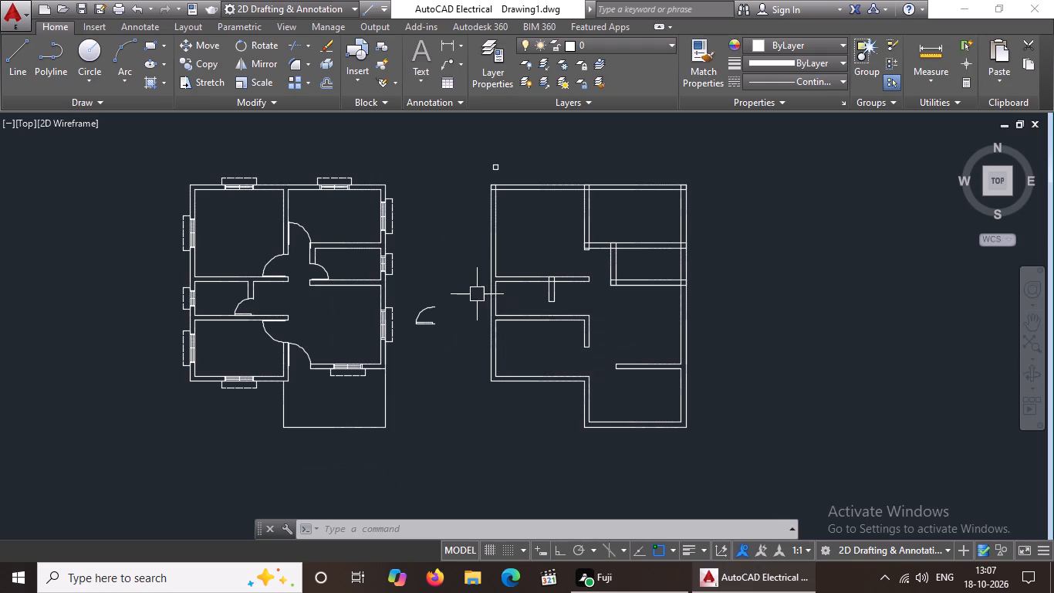
{"action": "scroll", "coordinate": [502, 163], "scroll_direction": "up", "scroll_amount": 2}
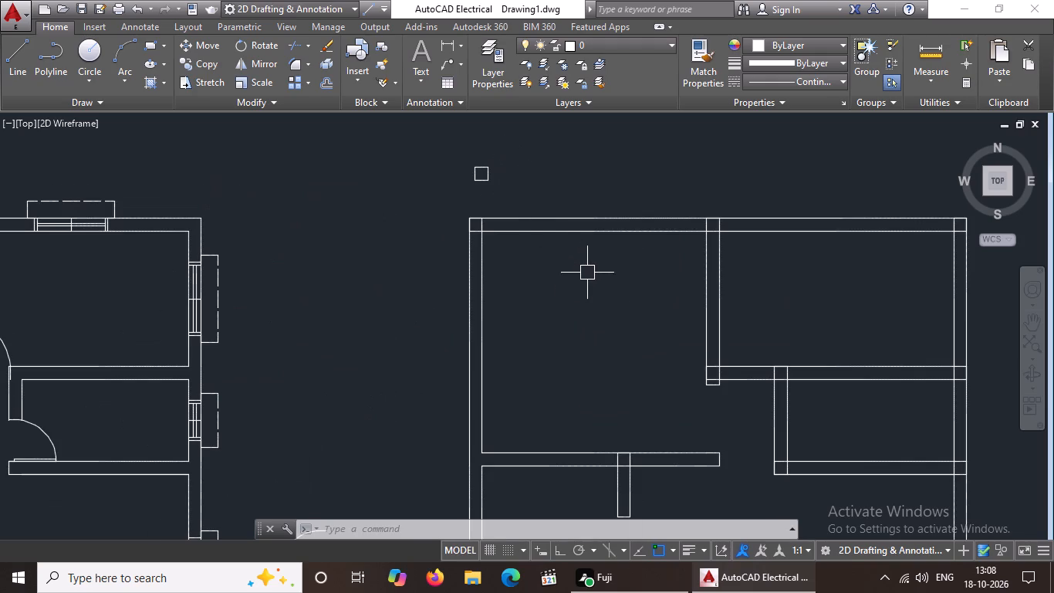
{"action": "scroll", "coordinate": [613, 265], "scroll_direction": "down", "scroll_amount": 2}
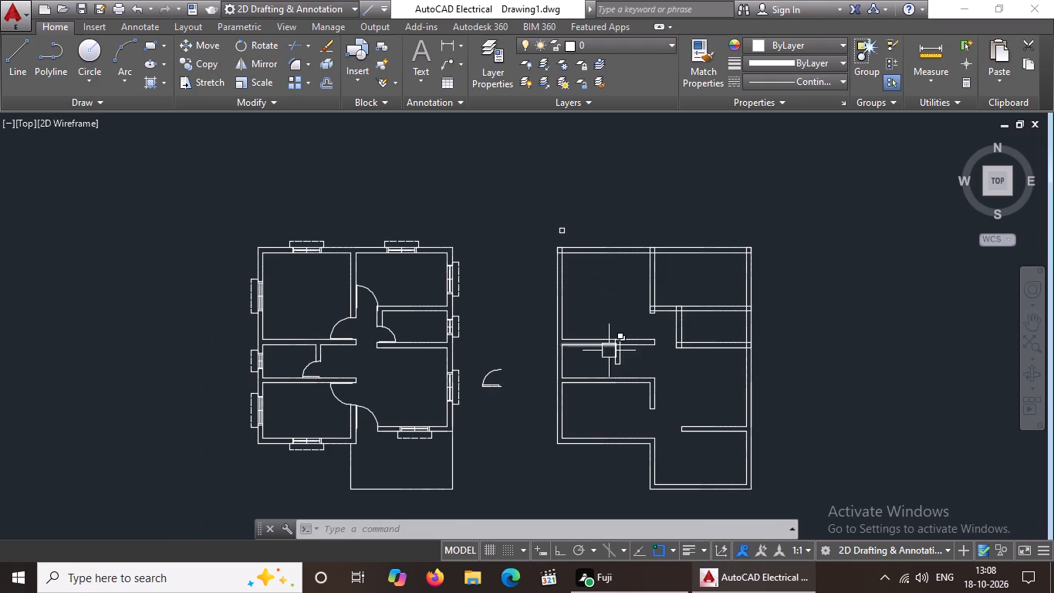
{"action": "scroll", "coordinate": [622, 381], "scroll_direction": "up", "scroll_amount": 2}
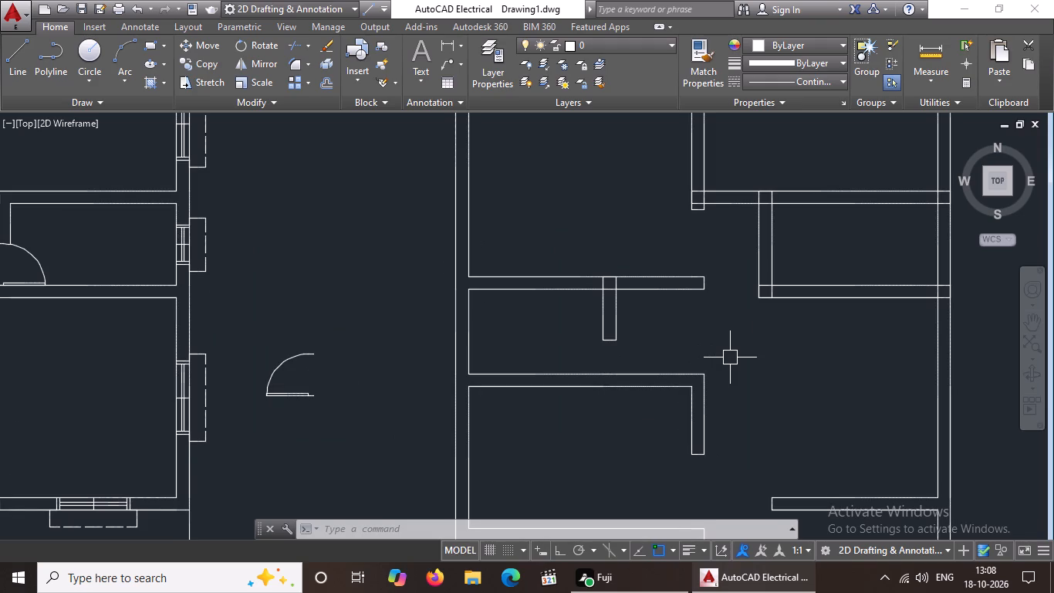
{"action": "key", "text": "Escape"}
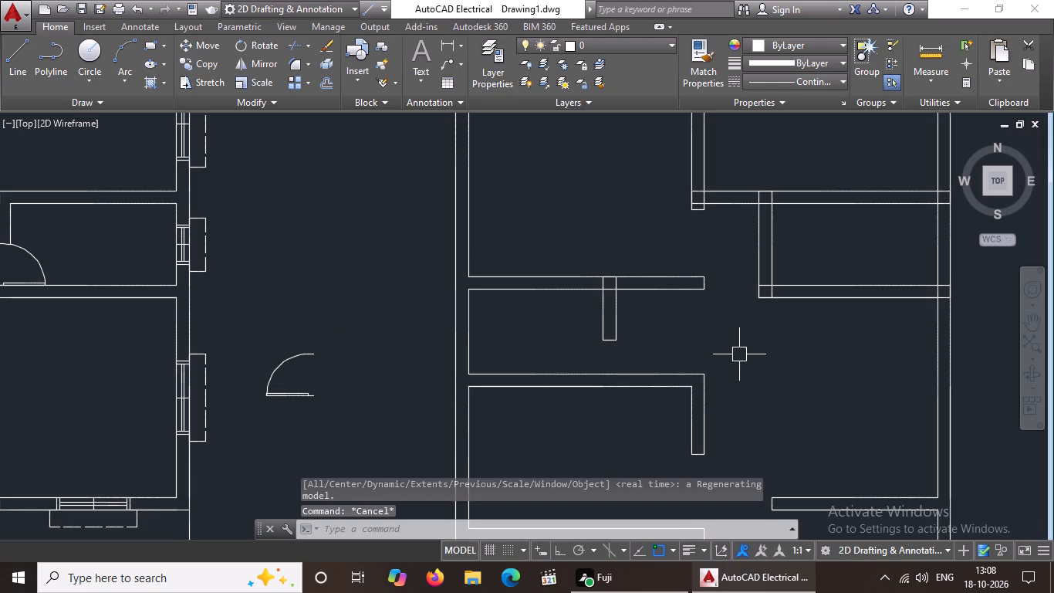
Extend both lines of the right plan's short partition in the small middle-left room down through the wall below it.
{"action": "scroll", "coordinate": [787, 381], "scroll_direction": "down", "scroll_amount": 2}
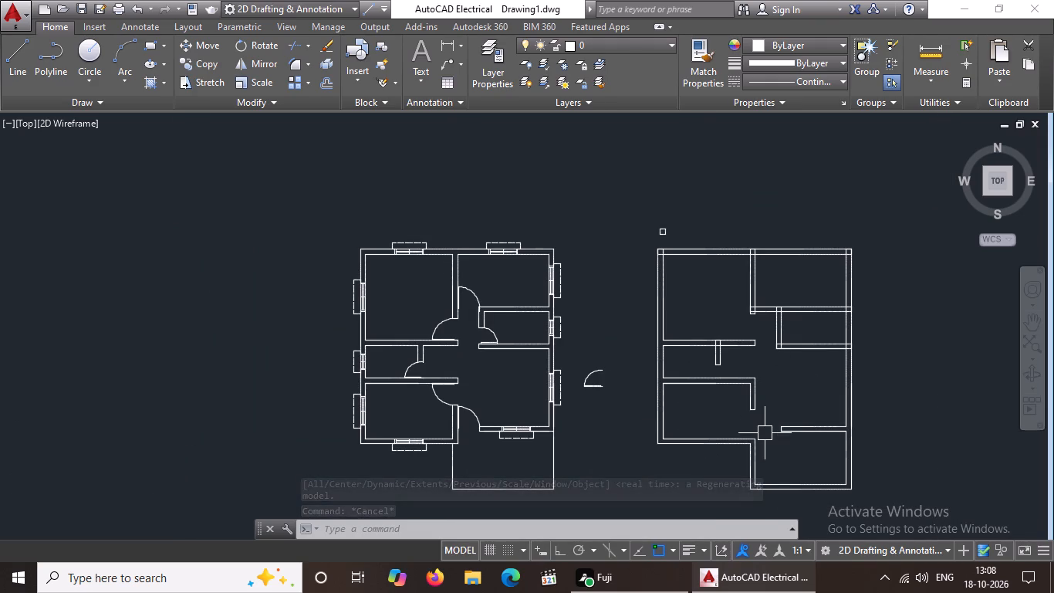
{"action": "key", "text": "Escape"}
{"action": "type", "text": "ex"}
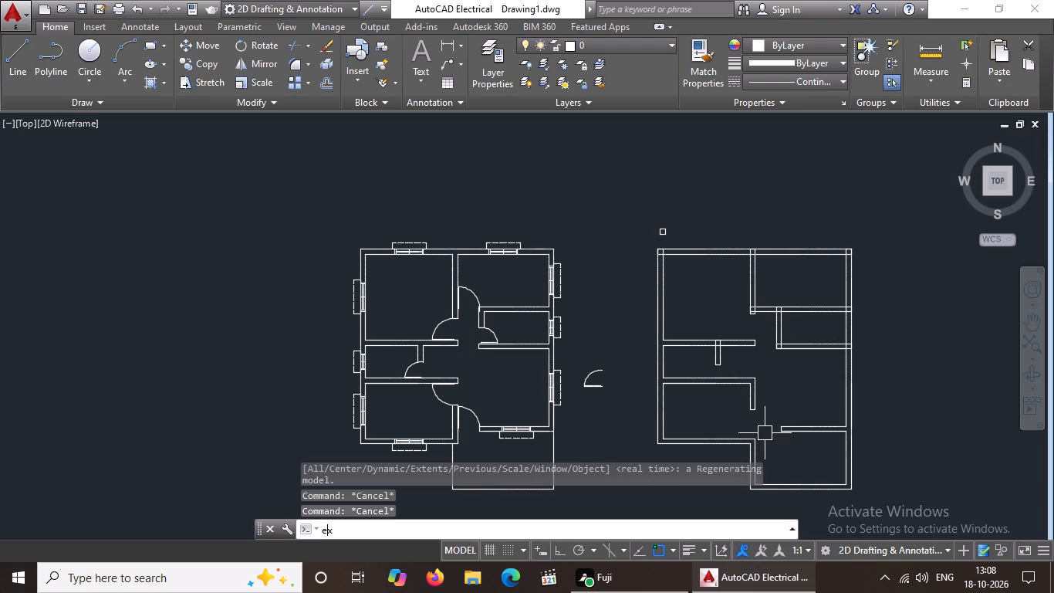
{"action": "key", "text": "Return"}
{"action": "key", "text": "Return"}
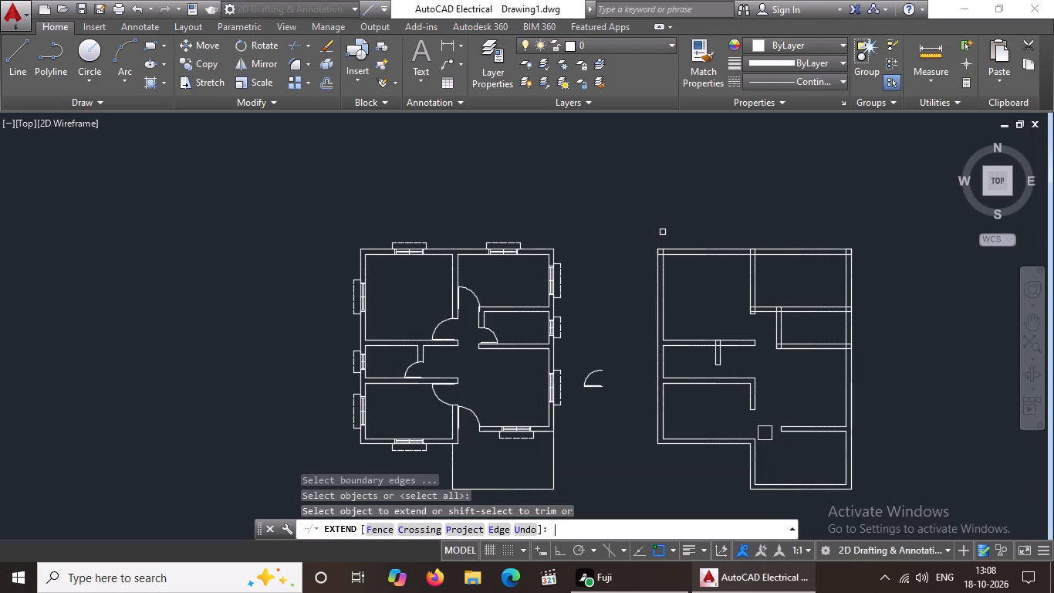
{"action": "scroll", "coordinate": [753, 350], "scroll_direction": "up", "scroll_amount": 2}
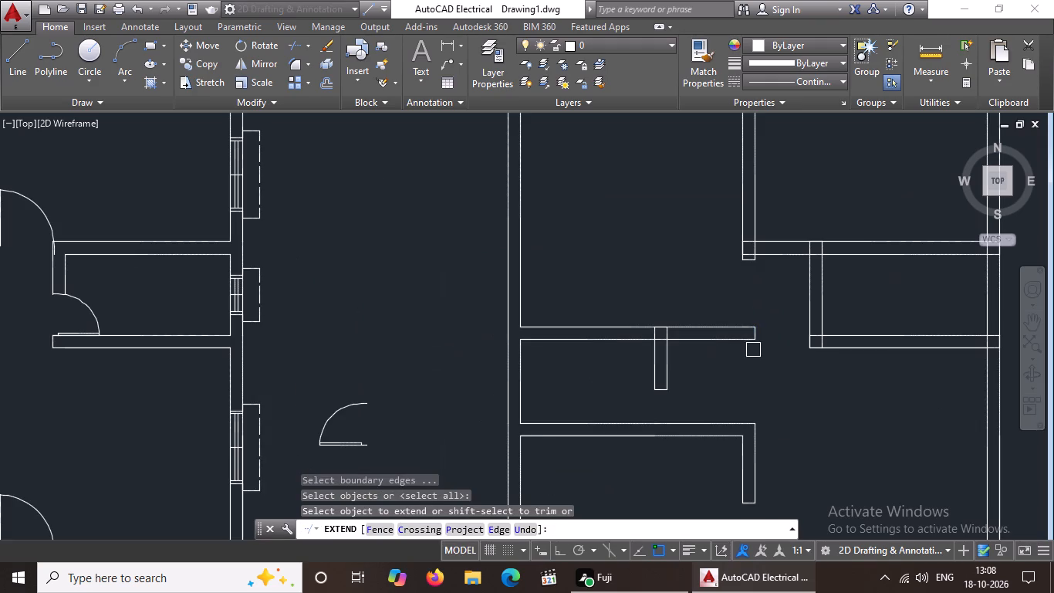
{"action": "left_click", "coordinate": [650, 369]}
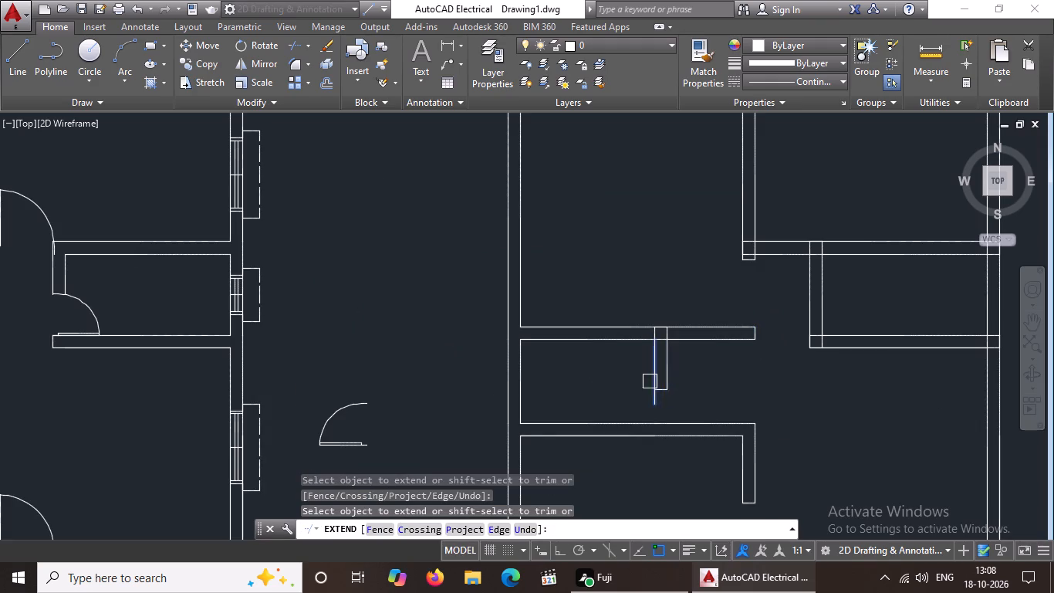
{"action": "left_click", "coordinate": [664, 377]}
{"action": "scroll", "coordinate": [658, 401], "scroll_direction": "up", "scroll_amount": 2}
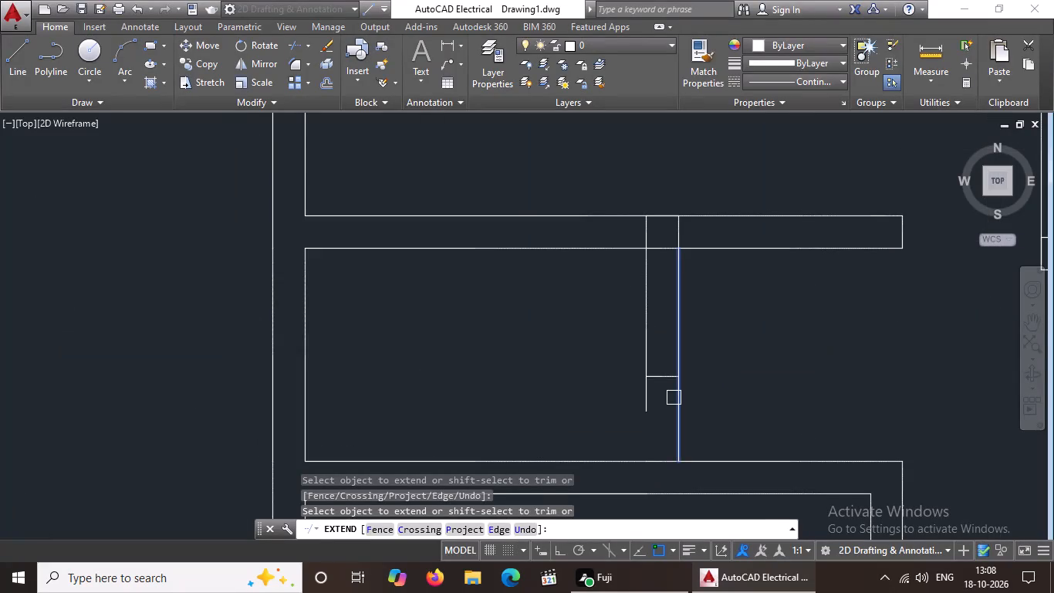
{"action": "left_click", "coordinate": [674, 397]}
{"action": "left_click", "coordinate": [646, 405]}
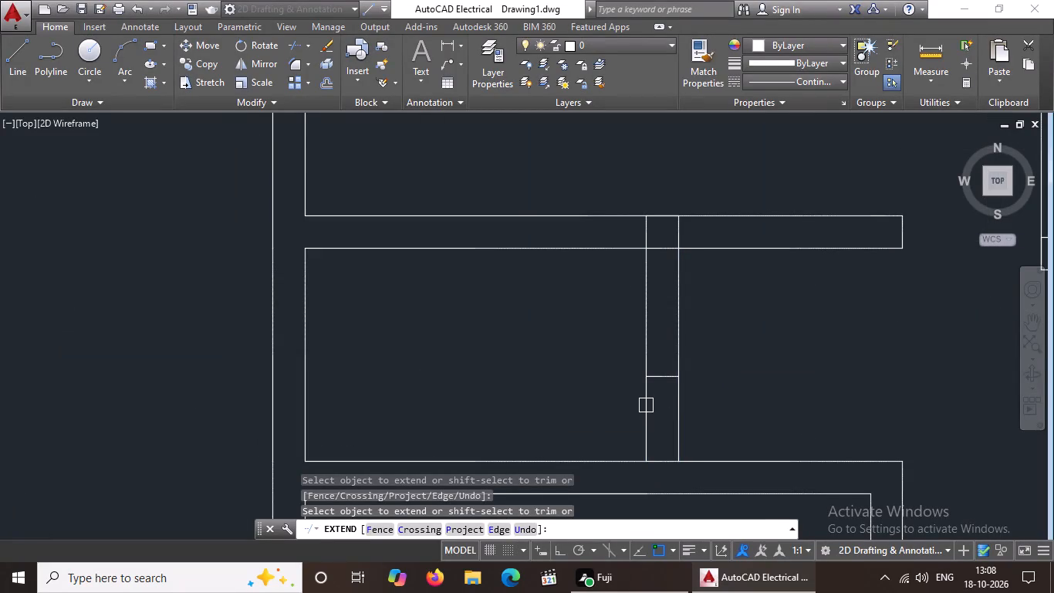
{"action": "left_click", "coordinate": [650, 448]}
{"action": "left_click", "coordinate": [675, 446]}
Extend the wall lines above and below the lower-left room's doorway in the right plan until they meet and close the gap.
{"action": "scroll", "coordinate": [754, 438], "scroll_direction": "down", "scroll_amount": 4}
{"action": "middle_click_drag", "start_coordinate": [797, 490], "coordinate": [757, 375]}
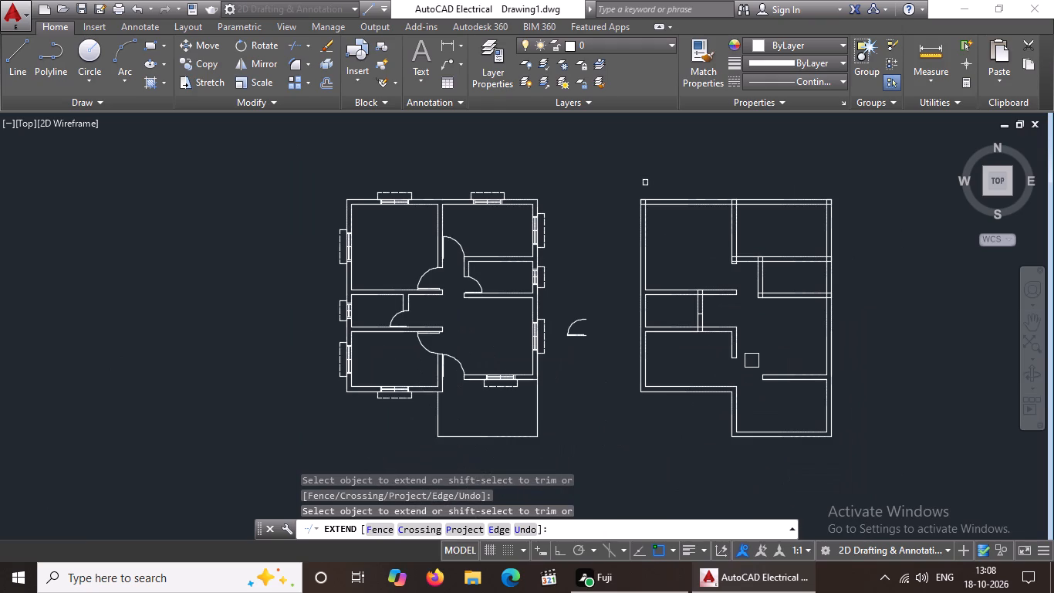
{"action": "scroll", "coordinate": [768, 381], "scroll_direction": "up", "scroll_amount": 2}
{"action": "left_click", "coordinate": [670, 297]}
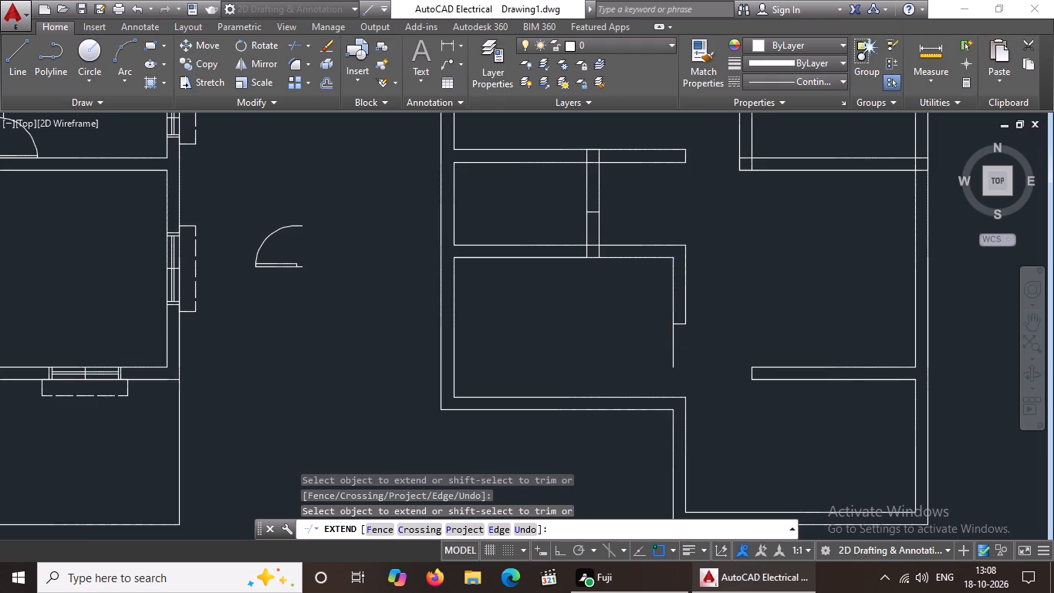
{"action": "left_click", "coordinate": [687, 309]}
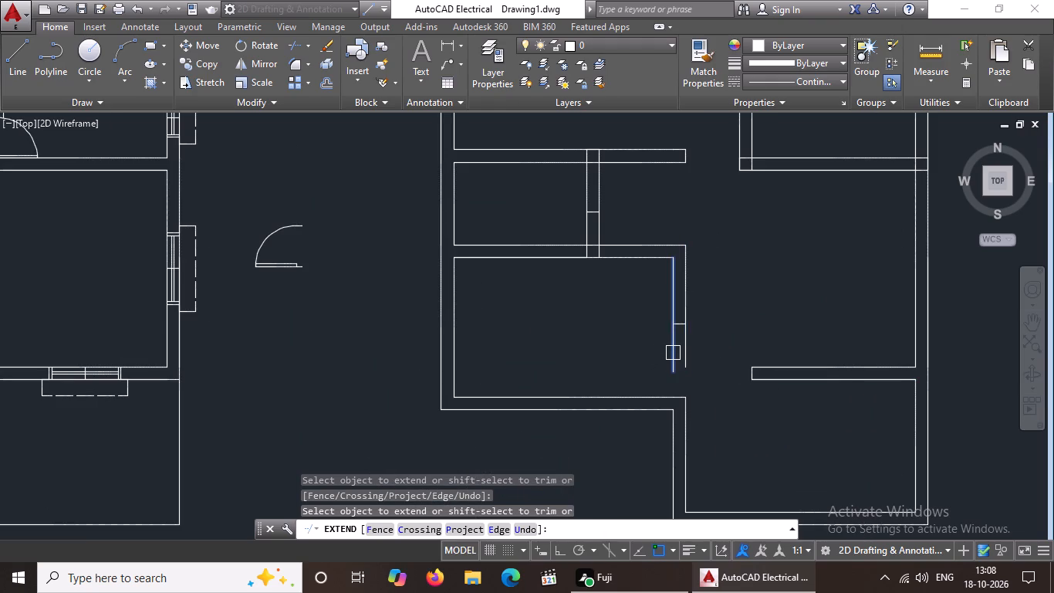
{"action": "left_click", "coordinate": [674, 353]}
{"action": "left_click", "coordinate": [684, 358]}
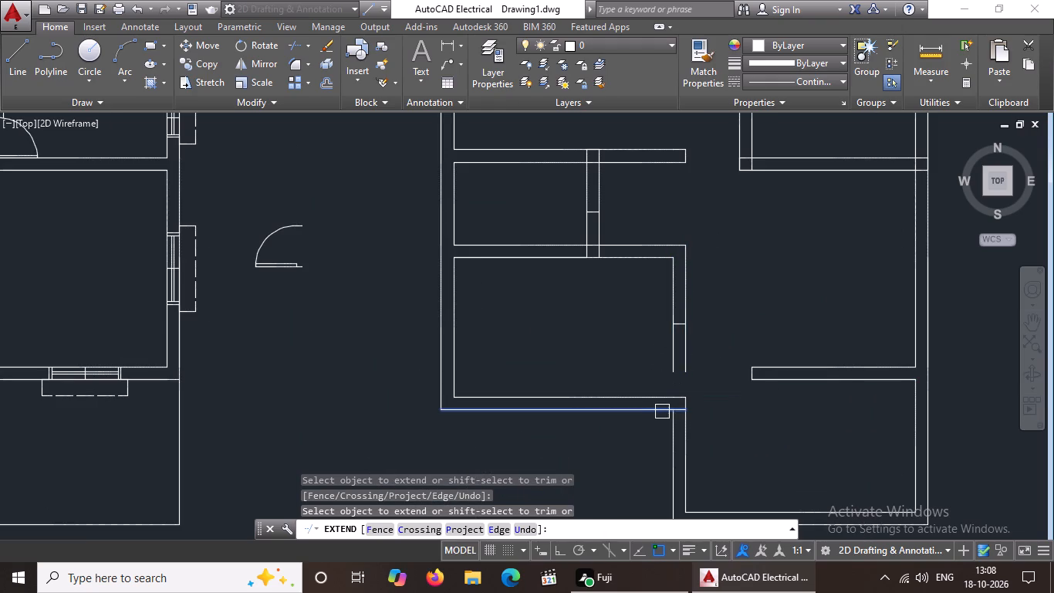
{"action": "left_click", "coordinate": [672, 426]}
{"action": "left_click", "coordinate": [688, 420]}
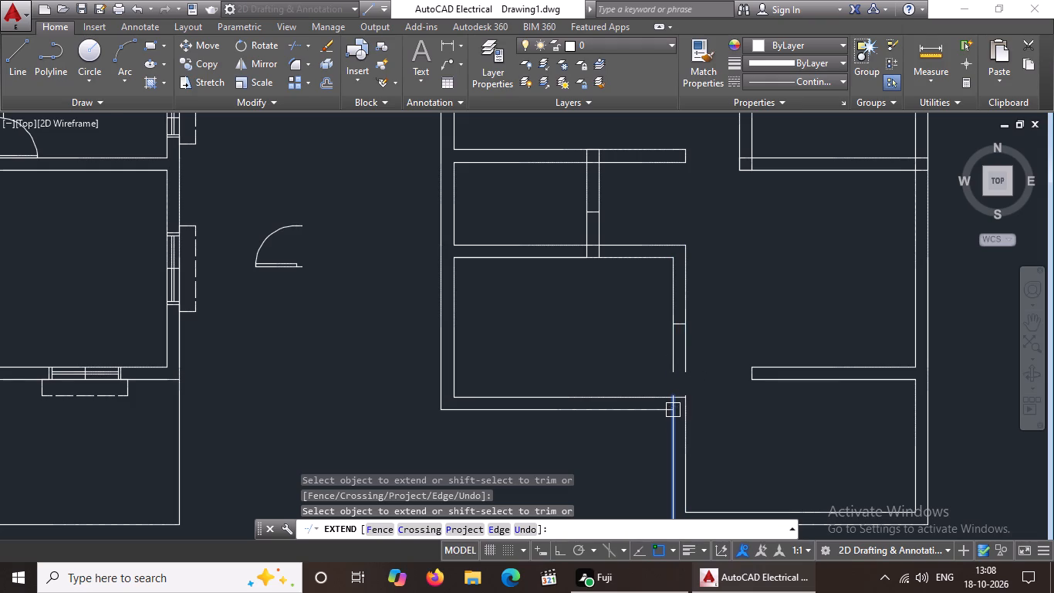
{"action": "scroll", "coordinate": [673, 409], "scroll_direction": "up", "scroll_amount": 2}
{"action": "left_click", "coordinate": [671, 389]}
{"action": "left_click", "coordinate": [675, 355]}
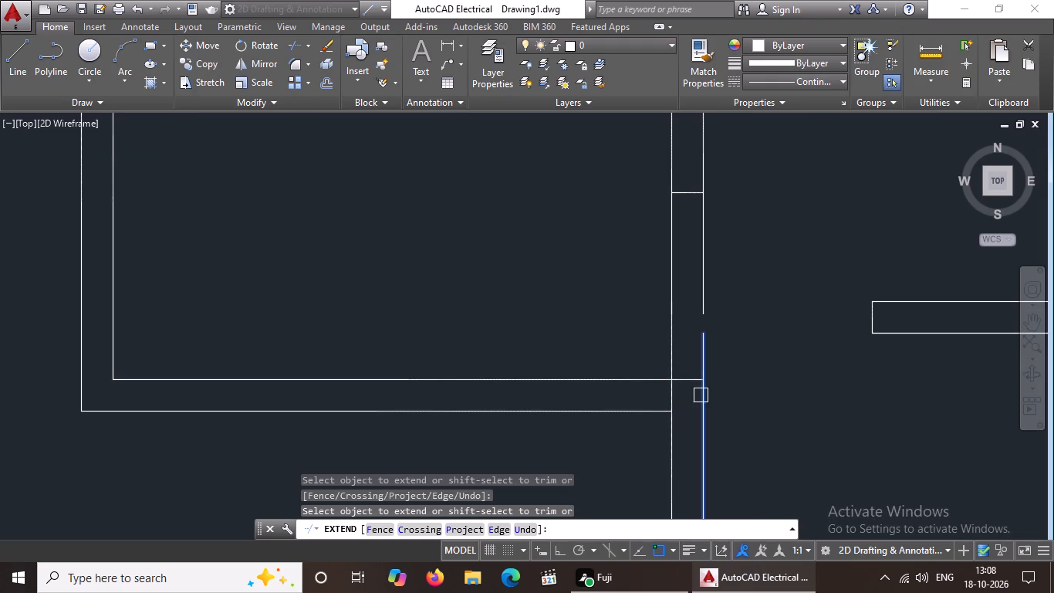
{"action": "left_click", "coordinate": [701, 398]}
{"action": "left_click", "coordinate": [705, 371]}
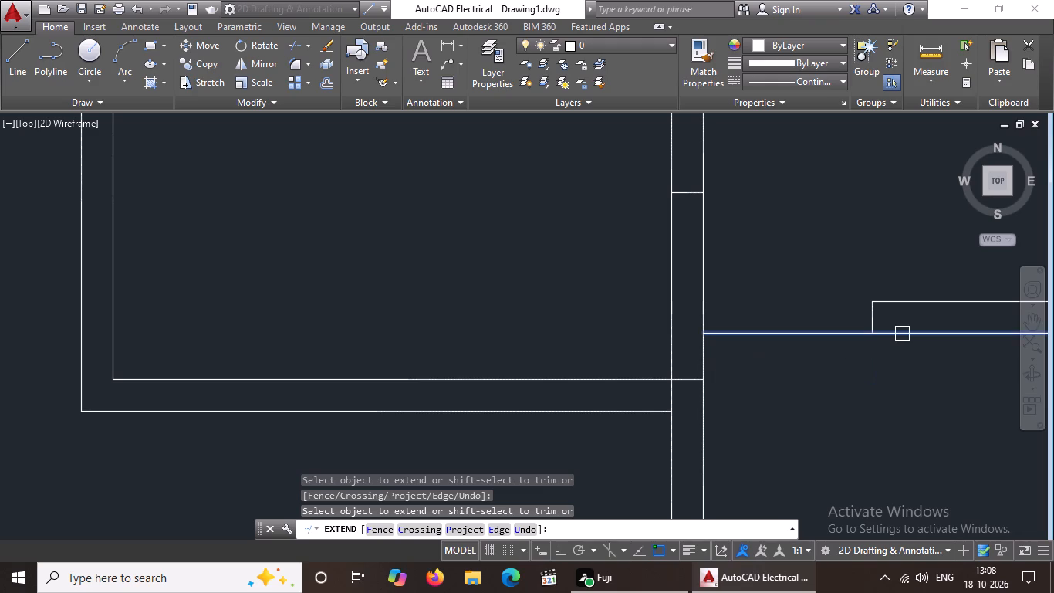
Extend both lines of the wall above the right plan's bottom-right room across its doorway to the lower-left room's hall-side wall.
{"action": "left_click", "coordinate": [902, 334]}
{"action": "left_click", "coordinate": [907, 300]}
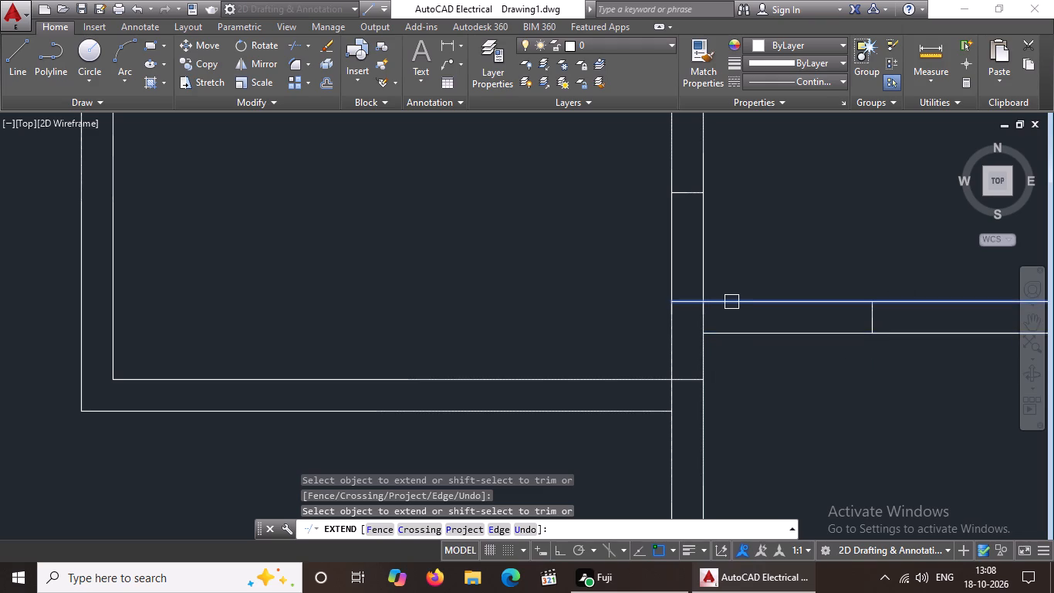
{"action": "left_click", "coordinate": [732, 301]}
{"action": "left_click", "coordinate": [731, 330]}
{"action": "scroll", "coordinate": [745, 323], "scroll_direction": "down", "scroll_amount": 4}
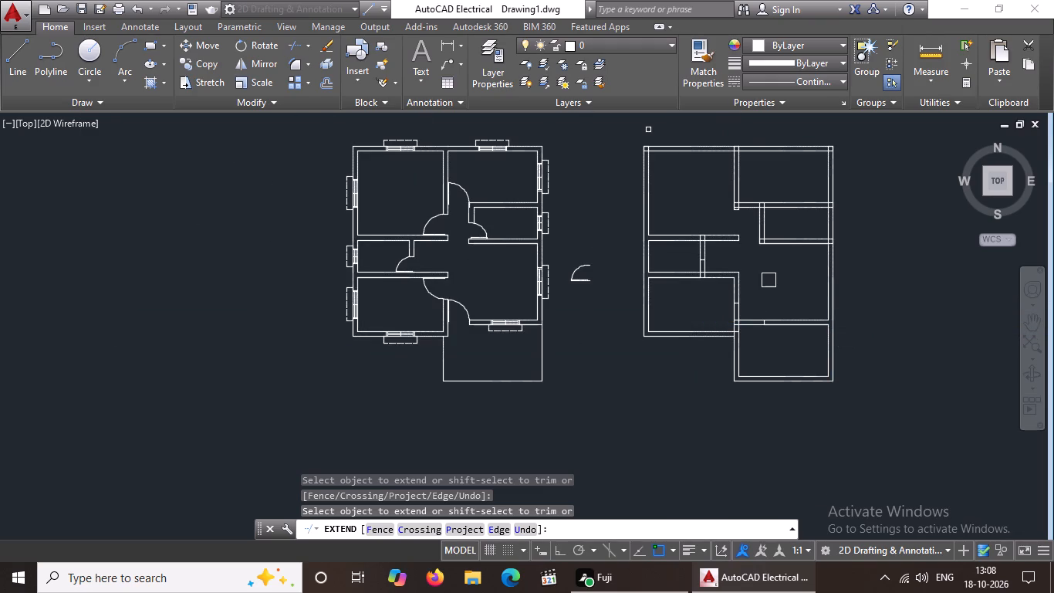
{"action": "middle_click_drag", "start_coordinate": [766, 279], "coordinate": [738, 374]}
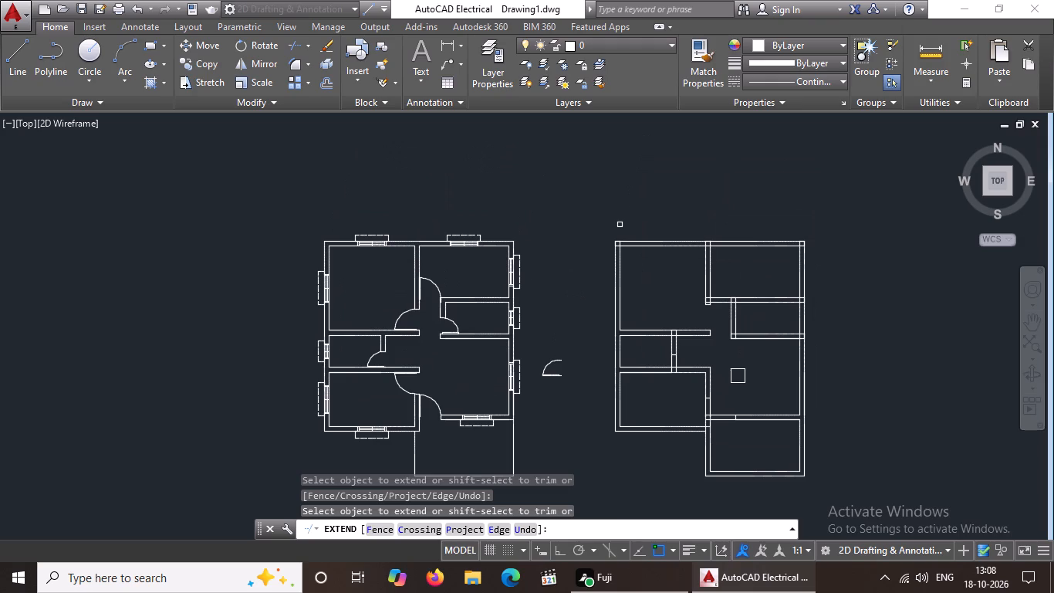
{"action": "key", "text": "Escape"}
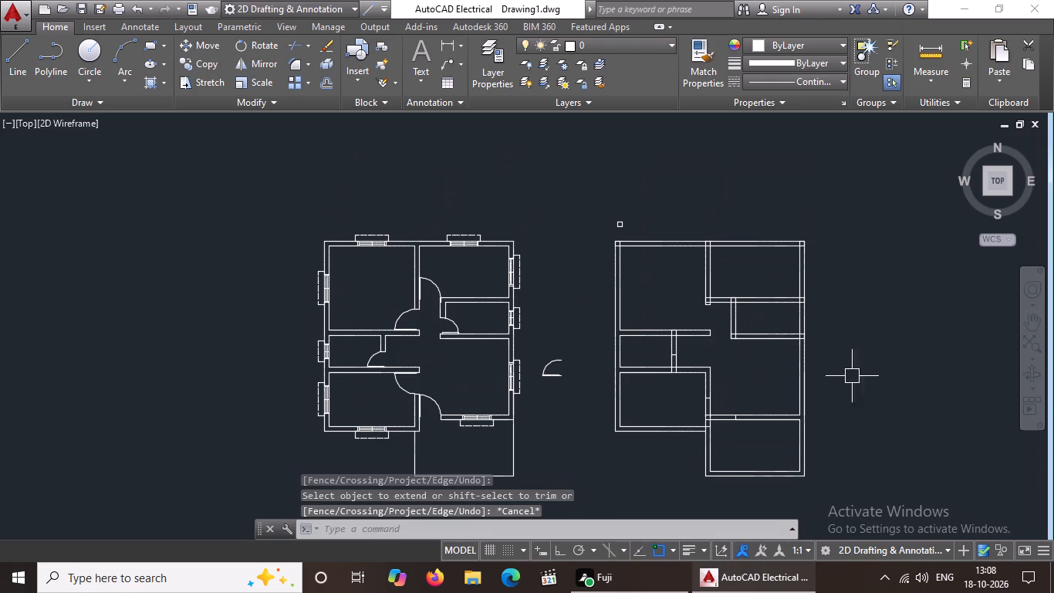
Delete the three leftover wall-end lines where the right plan's bottom-right, lower-left and small middle-left room openings were closed.
{"action": "scroll", "coordinate": [769, 427], "scroll_direction": "up", "scroll_amount": 2}
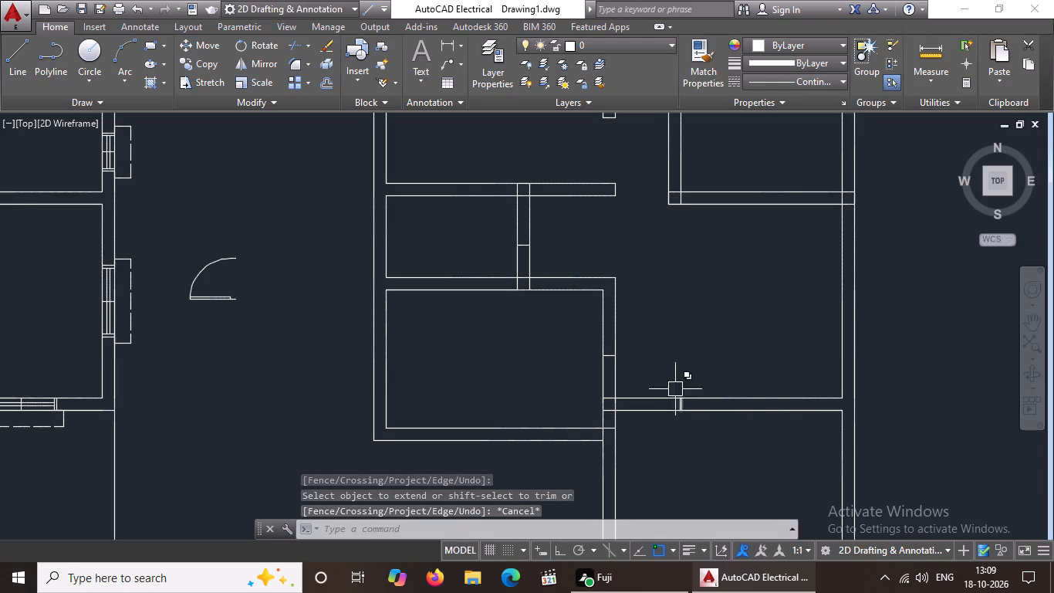
{"action": "left_click", "coordinate": [667, 381]}
{"action": "left_click", "coordinate": [726, 441]}
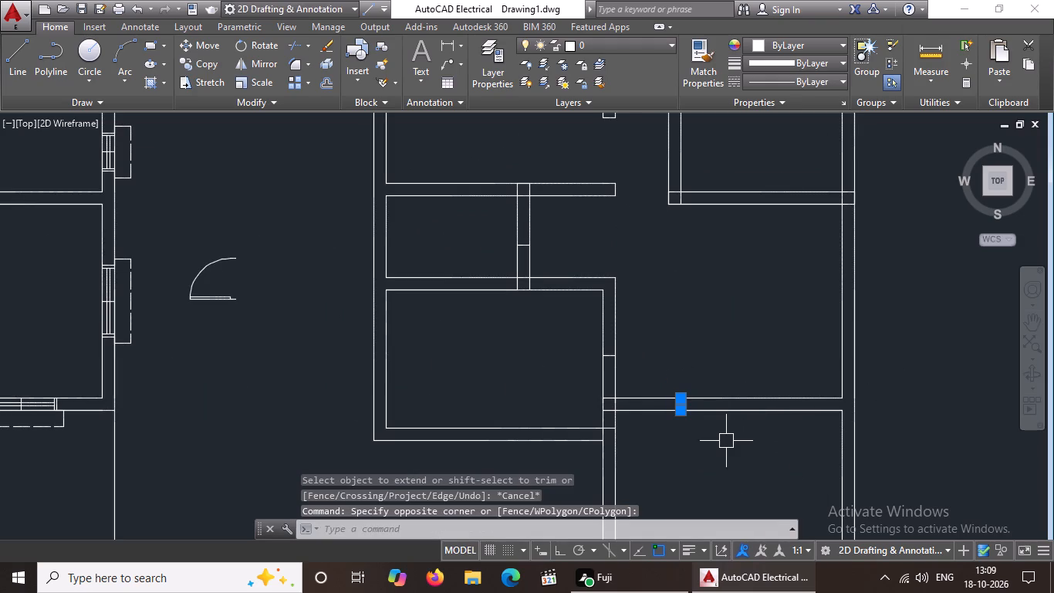
{"action": "key", "text": "Delete"}
{"action": "left_click", "coordinate": [576, 341]}
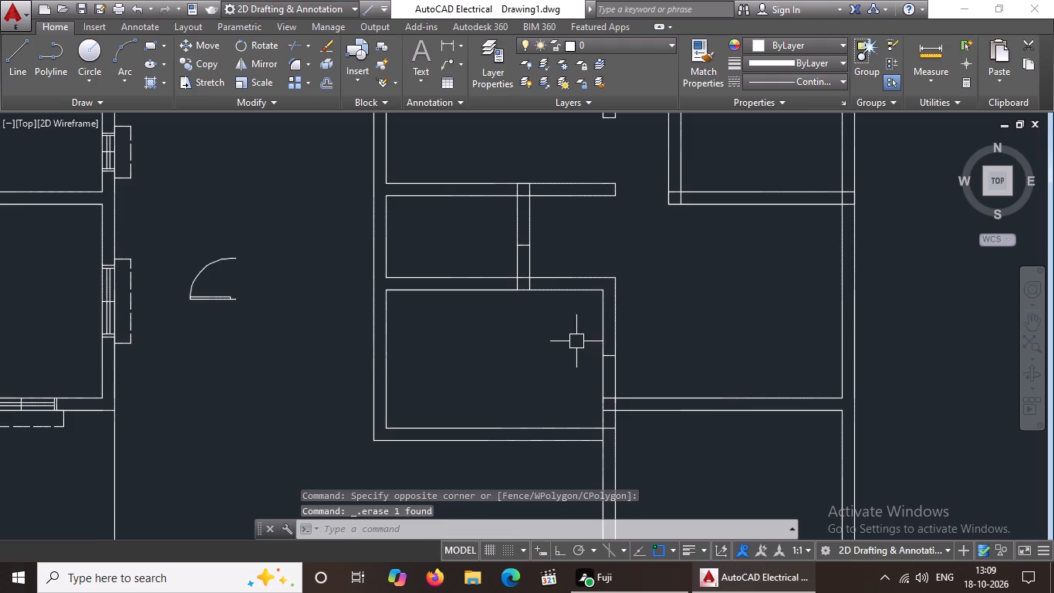
{"action": "left_click", "coordinate": [636, 375]}
{"action": "key", "text": "Delete"}
{"action": "left_click_drag", "start_coordinate": [490, 226], "coordinate": [499, 232]}
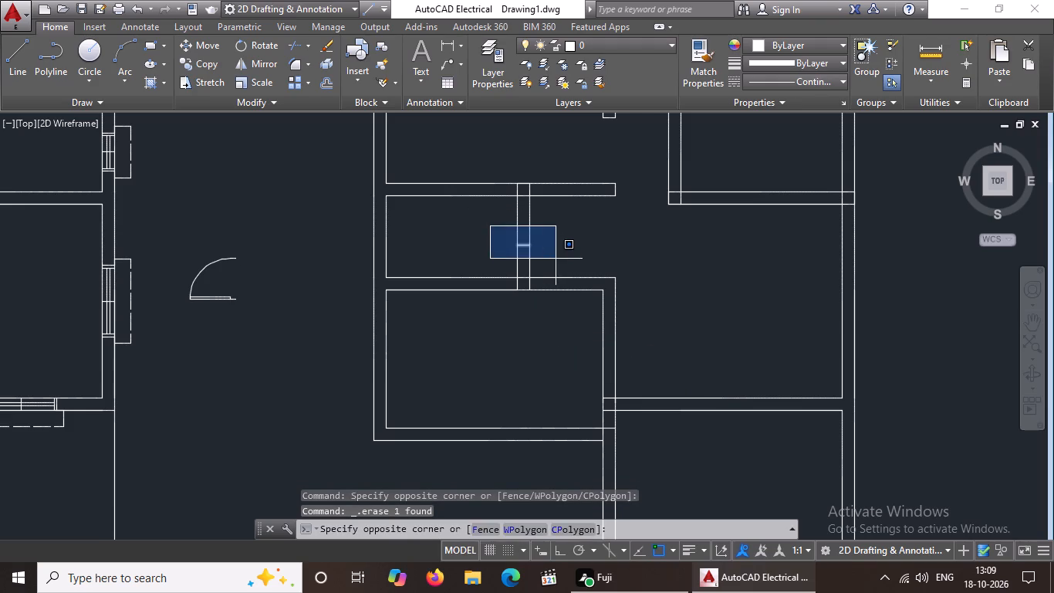
{"action": "left_click", "coordinate": [556, 259]}
{"action": "key", "text": "Delete"}
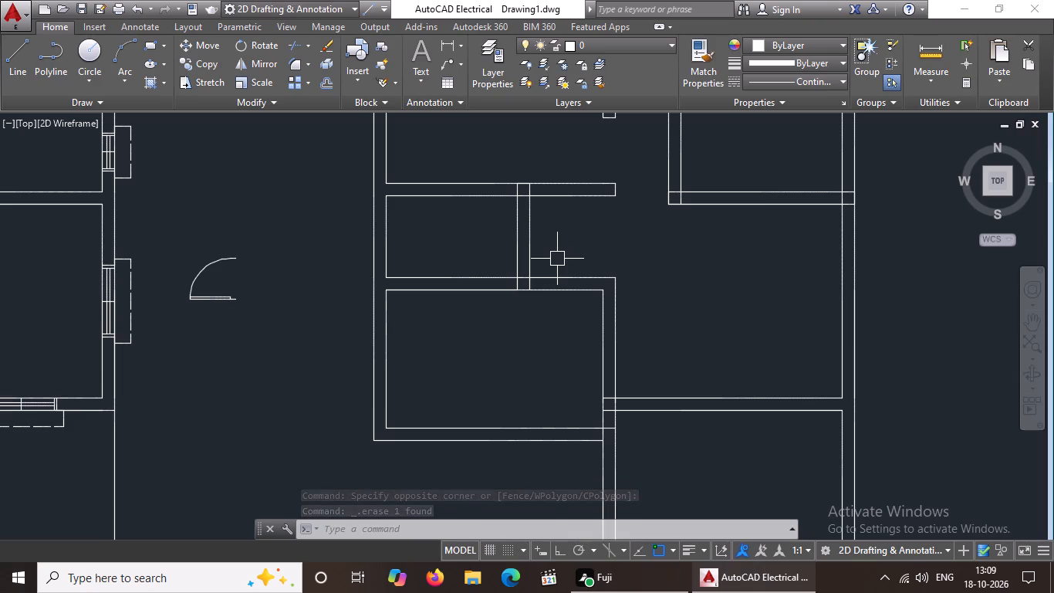
Copy the small square above the right plan to the outer left wall's junctions with the walls above and below the small middle-left room.
{"action": "scroll", "coordinate": [559, 259], "scroll_direction": "down", "scroll_amount": 2}
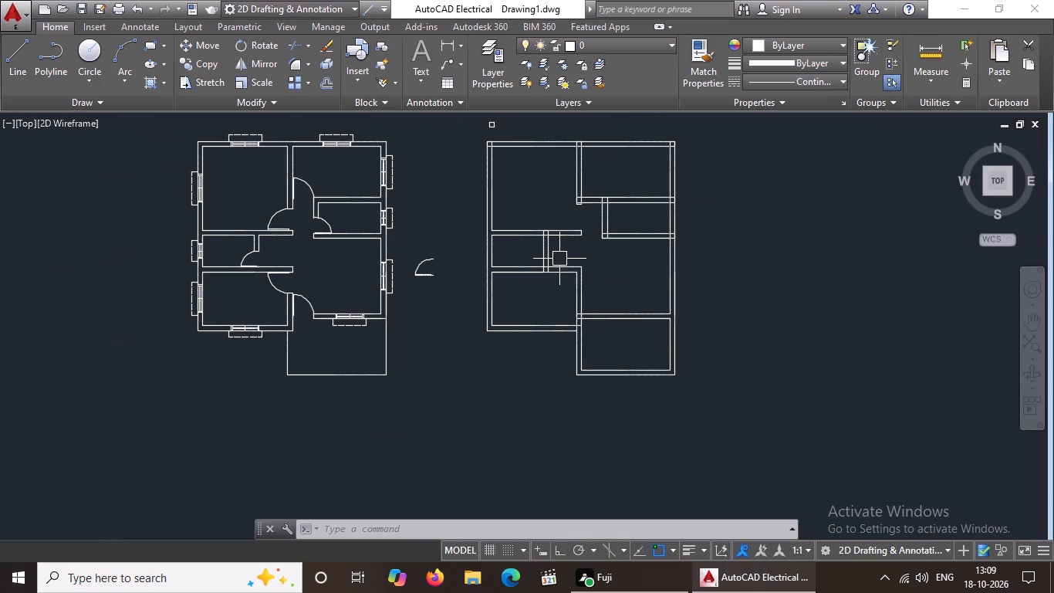
{"action": "middle_click_drag", "start_coordinate": [515, 186], "coordinate": [532, 226]}
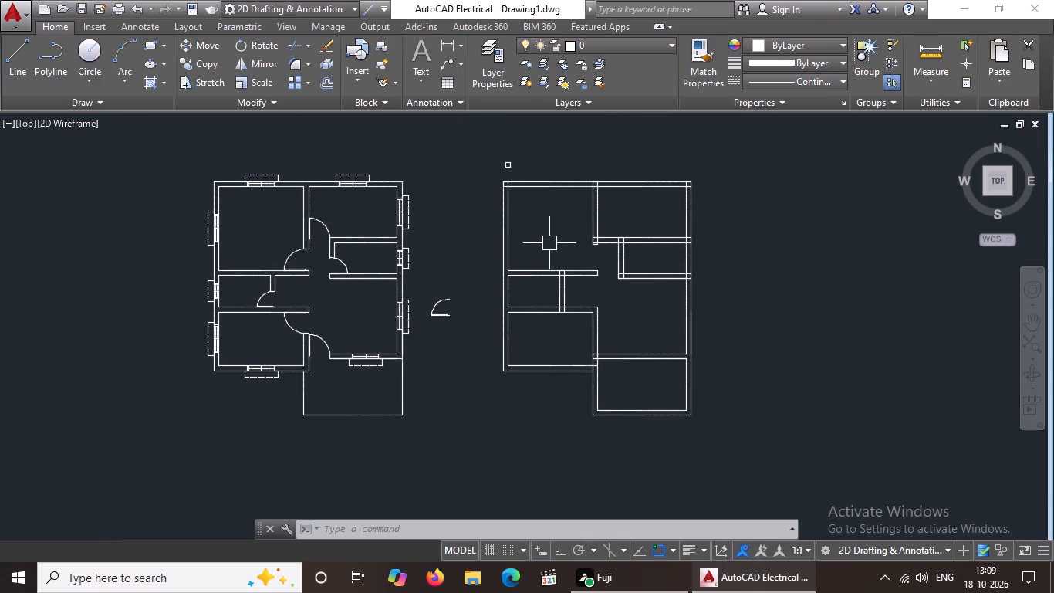
{"action": "left_click", "coordinate": [492, 152]}
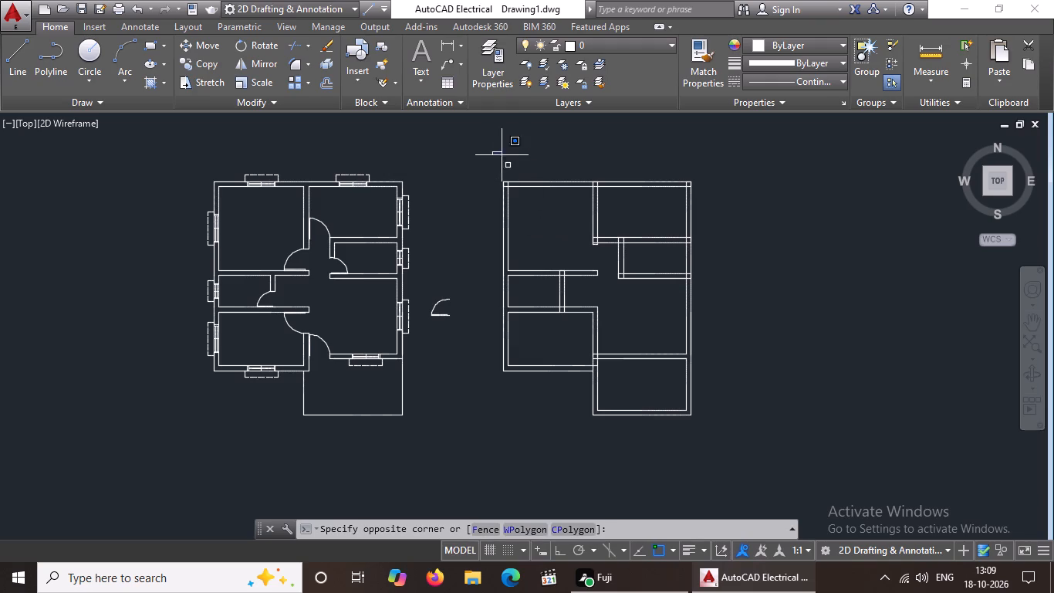
{"action": "left_click", "coordinate": [531, 177]}
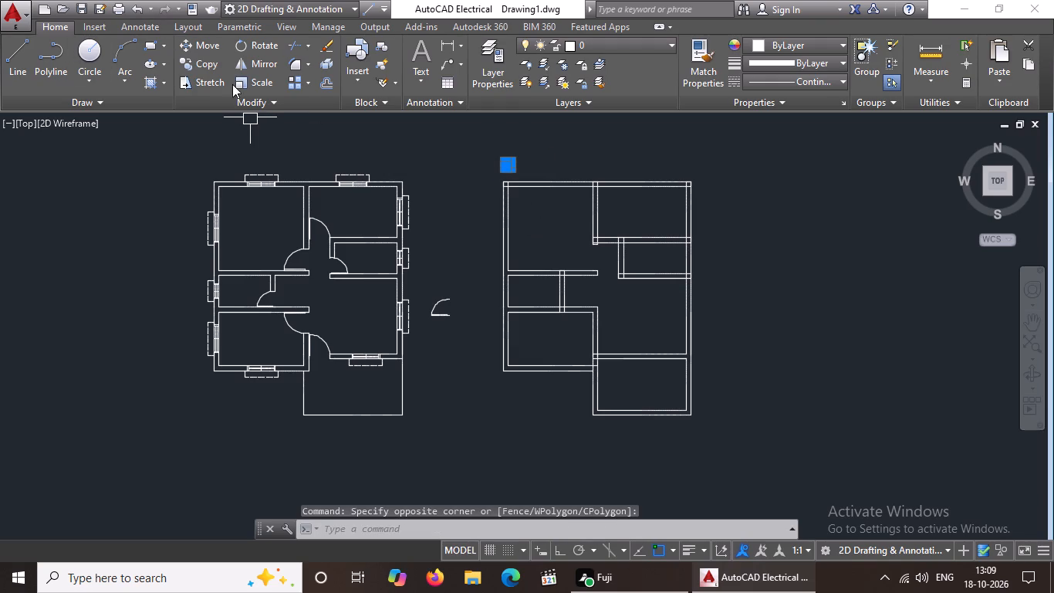
{"action": "left_click", "coordinate": [214, 64]}
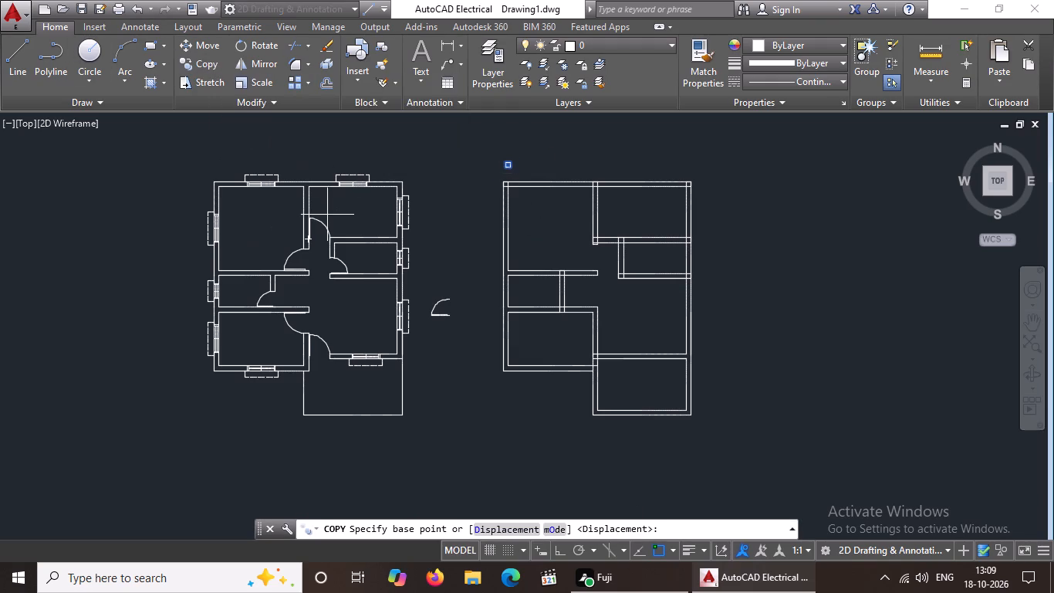
{"action": "scroll", "coordinate": [525, 167], "scroll_direction": "up", "scroll_amount": 2}
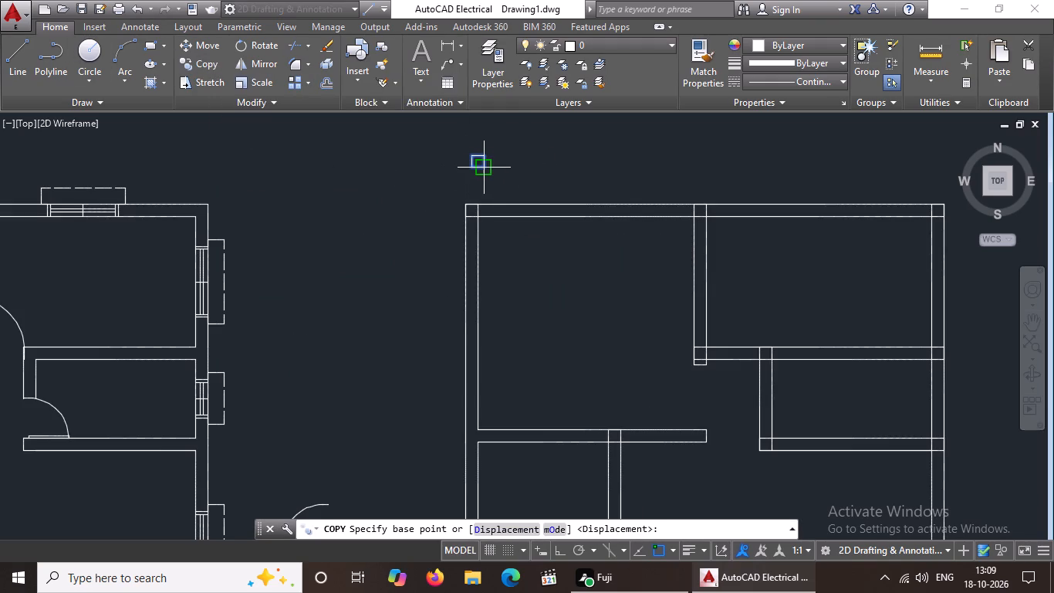
{"action": "left_click", "coordinate": [482, 168]}
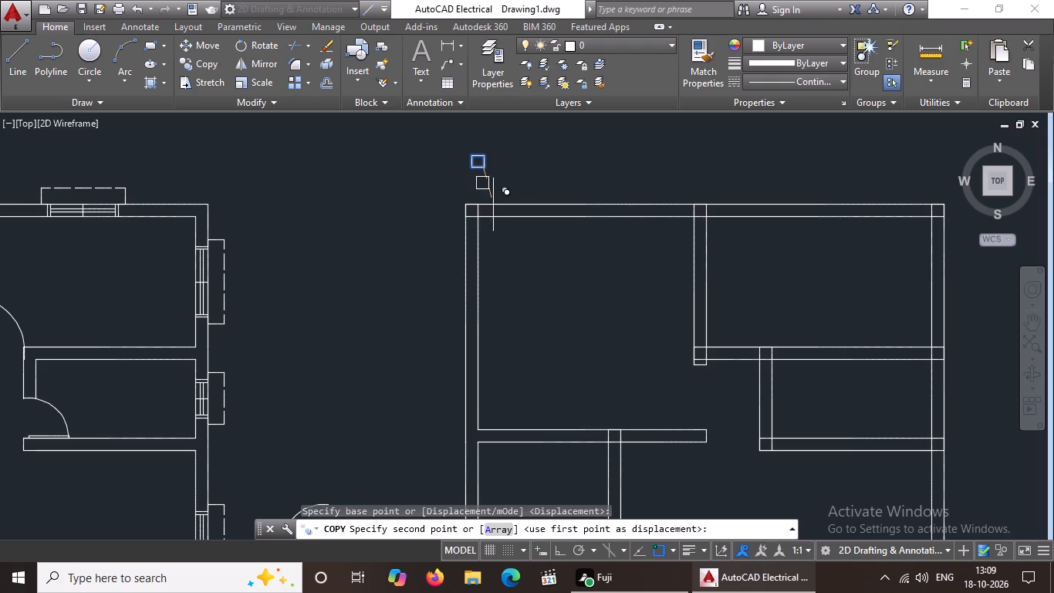
{"action": "left_click", "coordinate": [478, 437]}
{"action": "scroll", "coordinate": [521, 330], "scroll_direction": "down", "scroll_amount": 3}
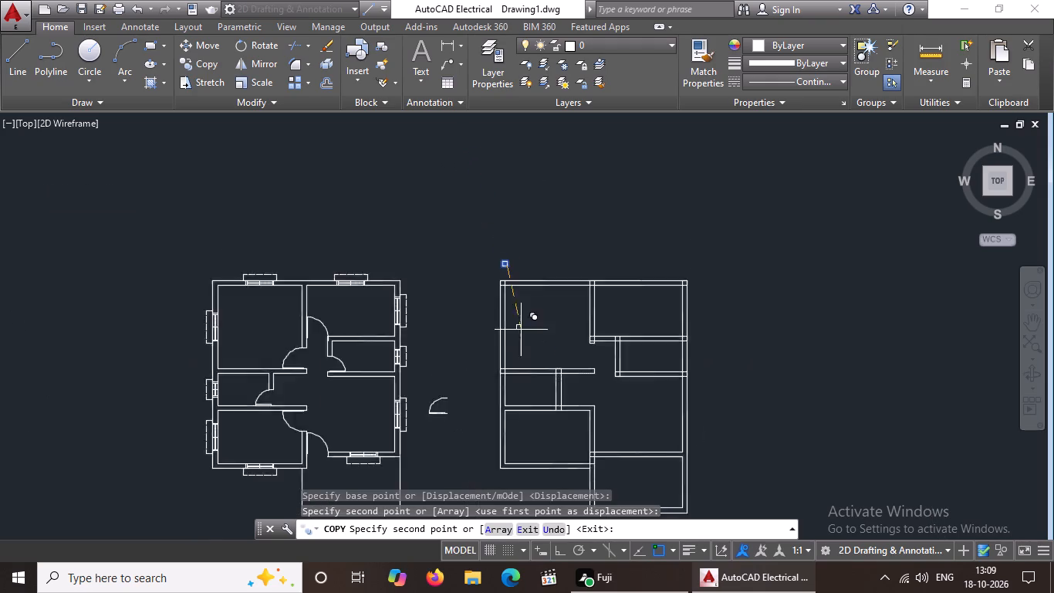
{"action": "scroll", "coordinate": [521, 330], "scroll_direction": "down", "scroll_amount": 1}
{"action": "scroll", "coordinate": [502, 385], "scroll_direction": "up", "scroll_amount": 3}
{"action": "scroll", "coordinate": [557, 277], "scroll_direction": "up", "scroll_amount": 3}
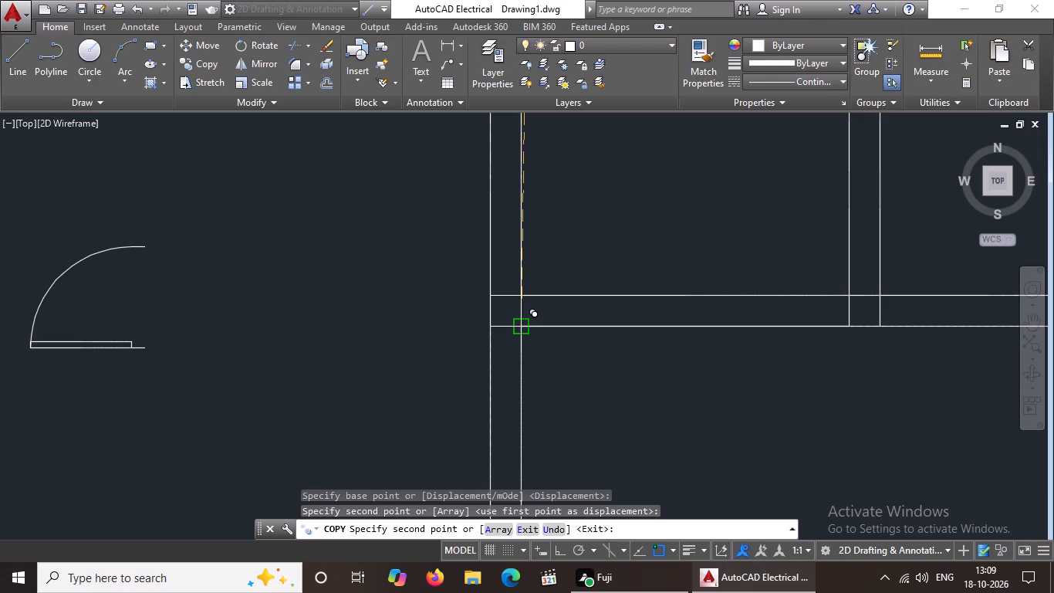
{"action": "left_click", "coordinate": [520, 324]}
{"action": "scroll", "coordinate": [576, 300], "scroll_direction": "down", "scroll_amount": 4}
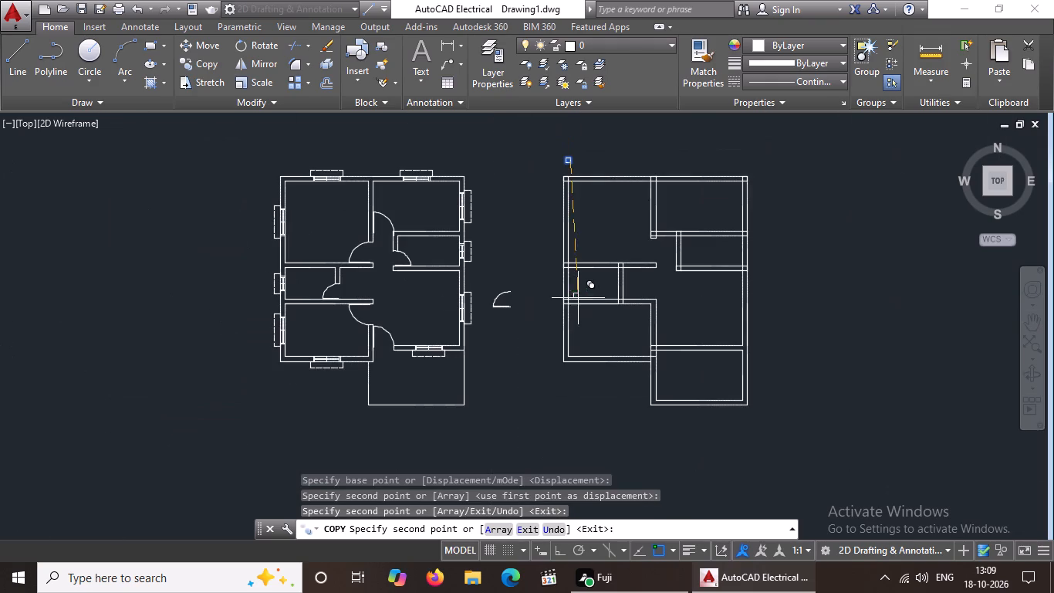
{"action": "scroll", "coordinate": [568, 369], "scroll_direction": "up", "scroll_amount": 3}
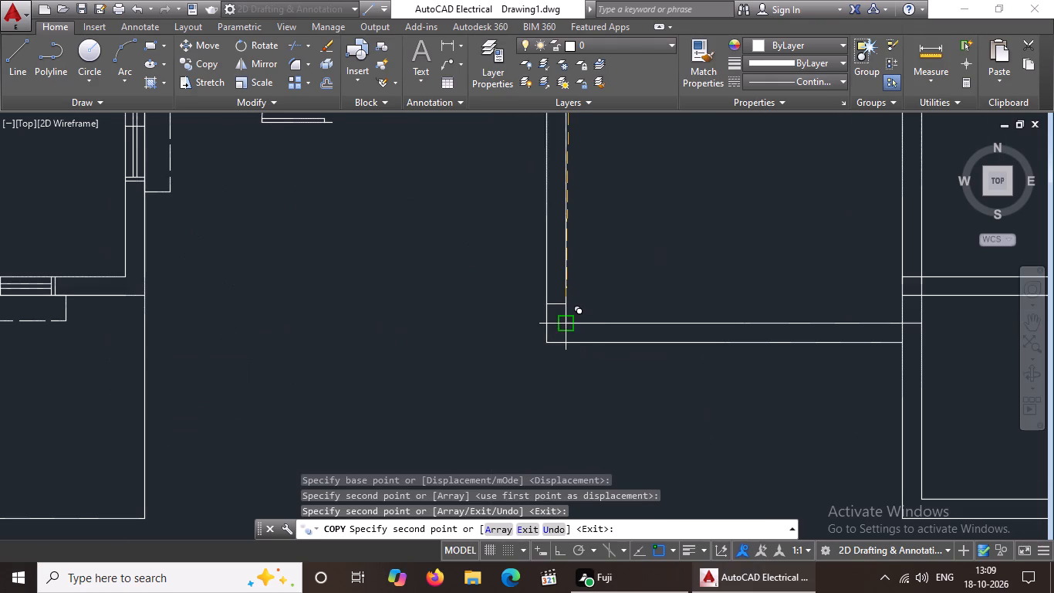
{"action": "scroll", "coordinate": [502, 332], "scroll_direction": "down", "scroll_amount": 4}
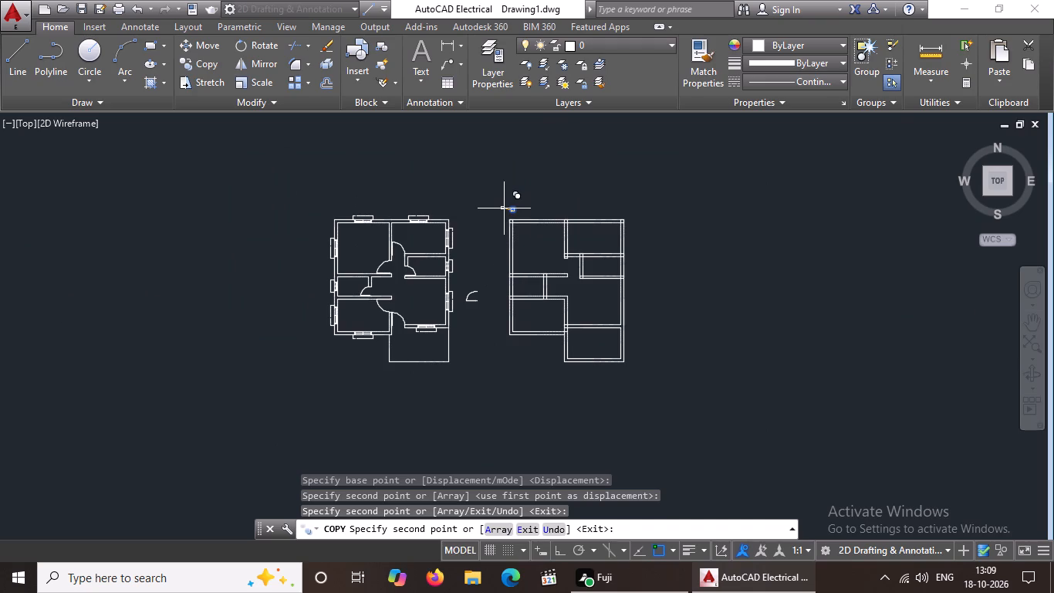
{"action": "key", "text": "Escape"}
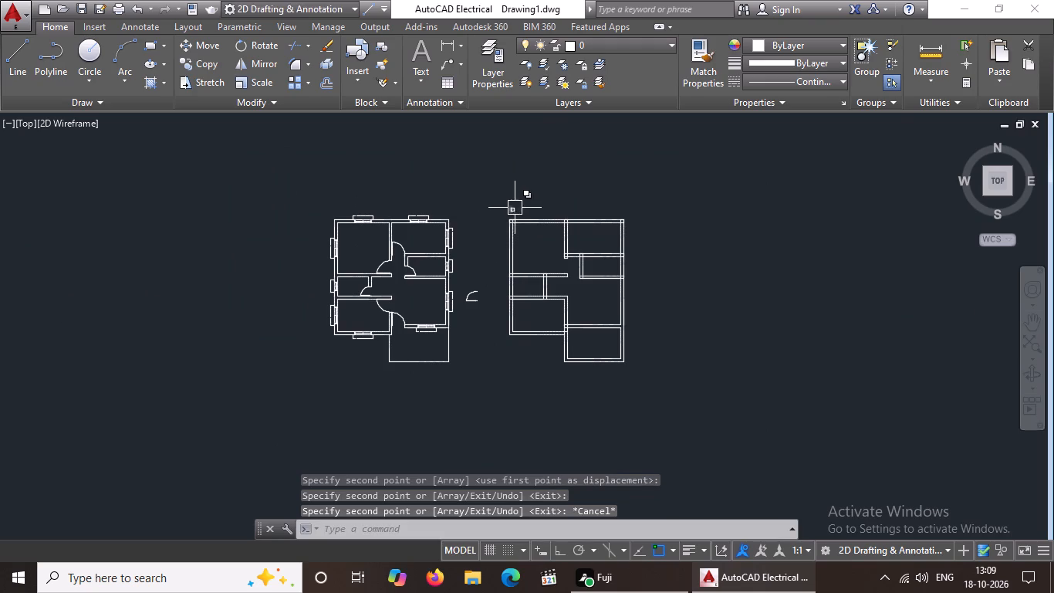
Copy the small square by its lower-left corner to both bottom wall corners of the right plan's lower-left room.
{"action": "scroll", "coordinate": [502, 223], "scroll_direction": "up", "scroll_amount": 2}
{"action": "left_click", "coordinate": [504, 166]}
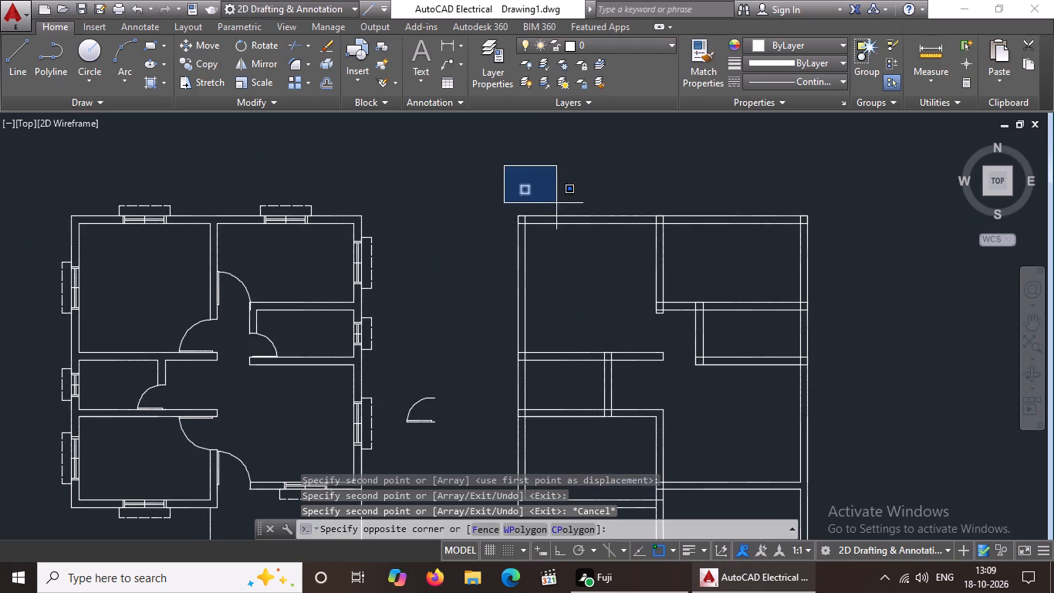
{"action": "left_click", "coordinate": [557, 203]}
{"action": "left_click", "coordinate": [188, 63]}
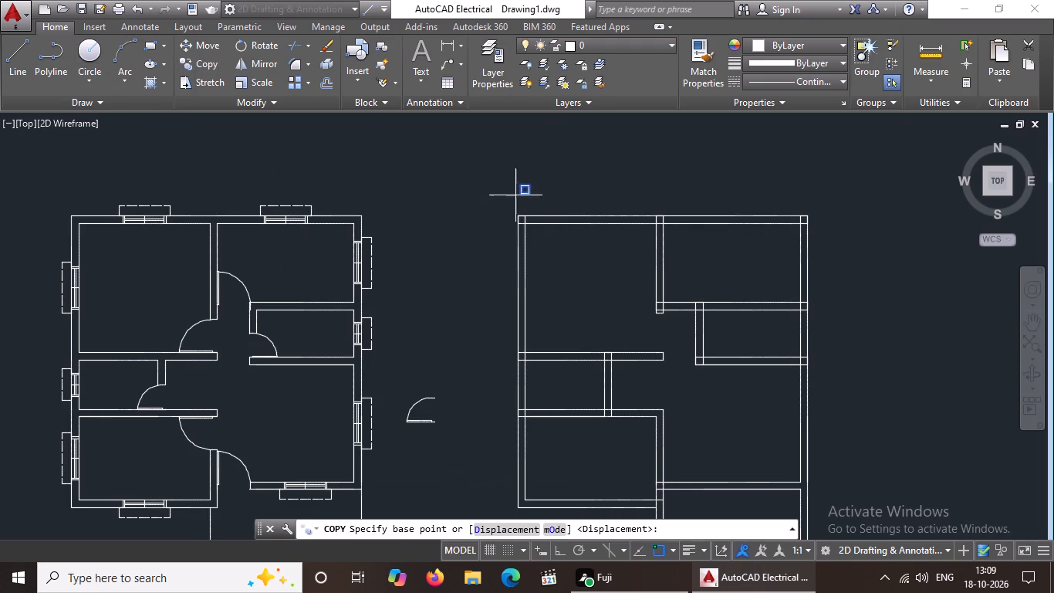
{"action": "left_click", "coordinate": [519, 189]}
{"action": "scroll", "coordinate": [529, 223], "scroll_direction": "down", "scroll_amount": 4}
{"action": "scroll", "coordinate": [513, 348], "scroll_direction": "up", "scroll_amount": 3}
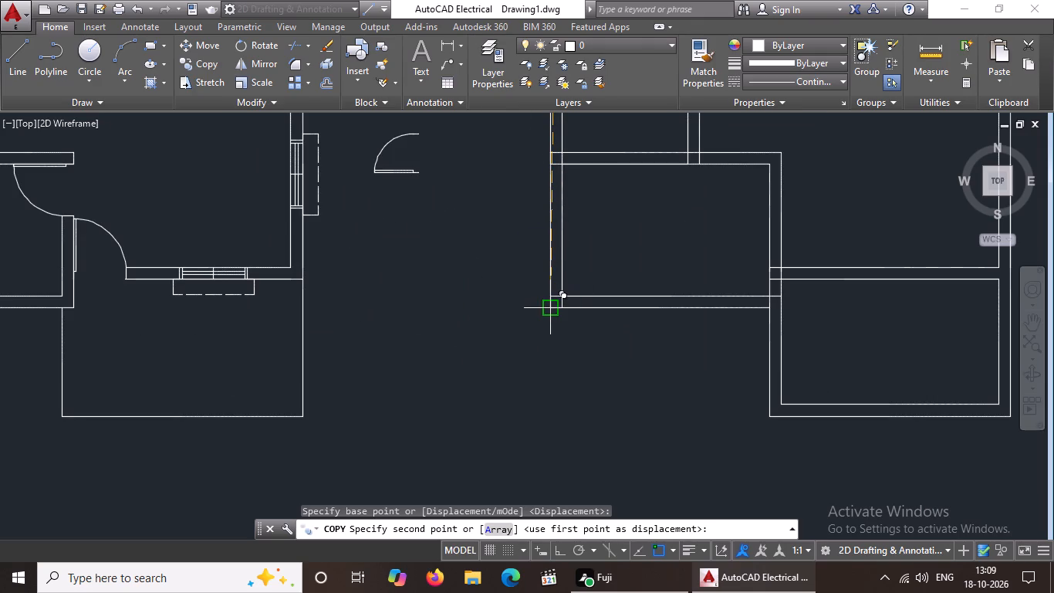
{"action": "left_click", "coordinate": [552, 307]}
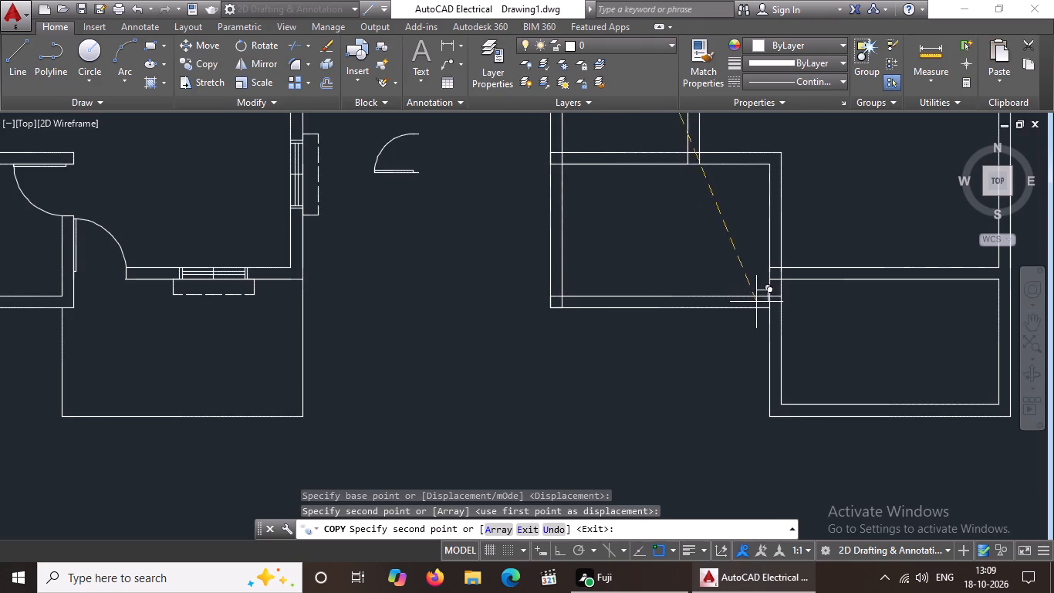
{"action": "scroll", "coordinate": [770, 302], "scroll_direction": "up", "scroll_amount": 2}
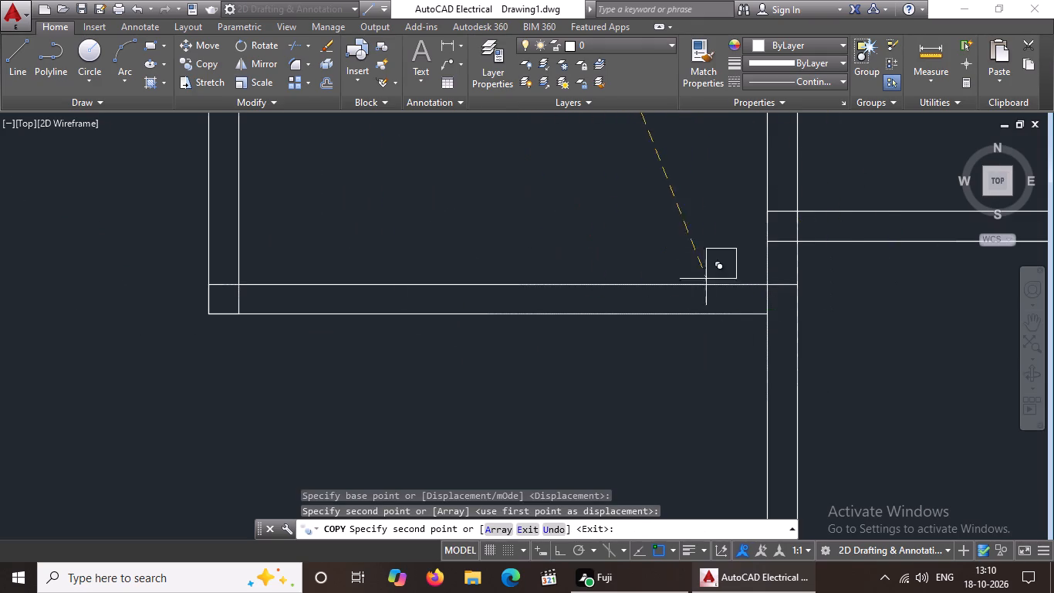
{"action": "left_click", "coordinate": [769, 312]}
Place copies of the square at the bottom-right room's lower-left corner and where its upper wall meets the outer right wall.
{"action": "scroll", "coordinate": [839, 276], "scroll_direction": "down", "scroll_amount": 7}
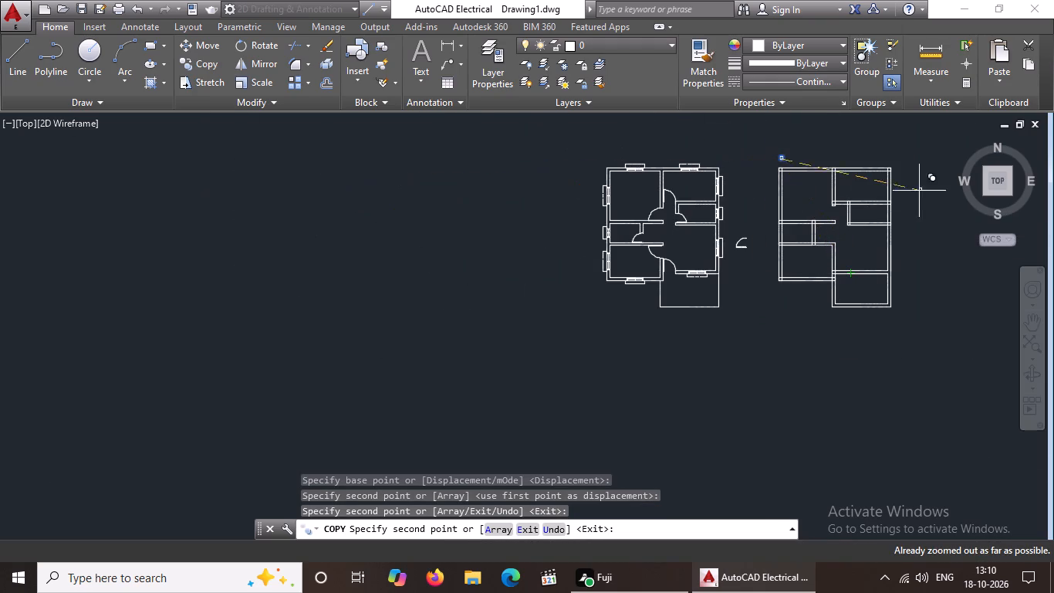
{"action": "scroll", "coordinate": [858, 291], "scroll_direction": "up", "scroll_amount": 2}
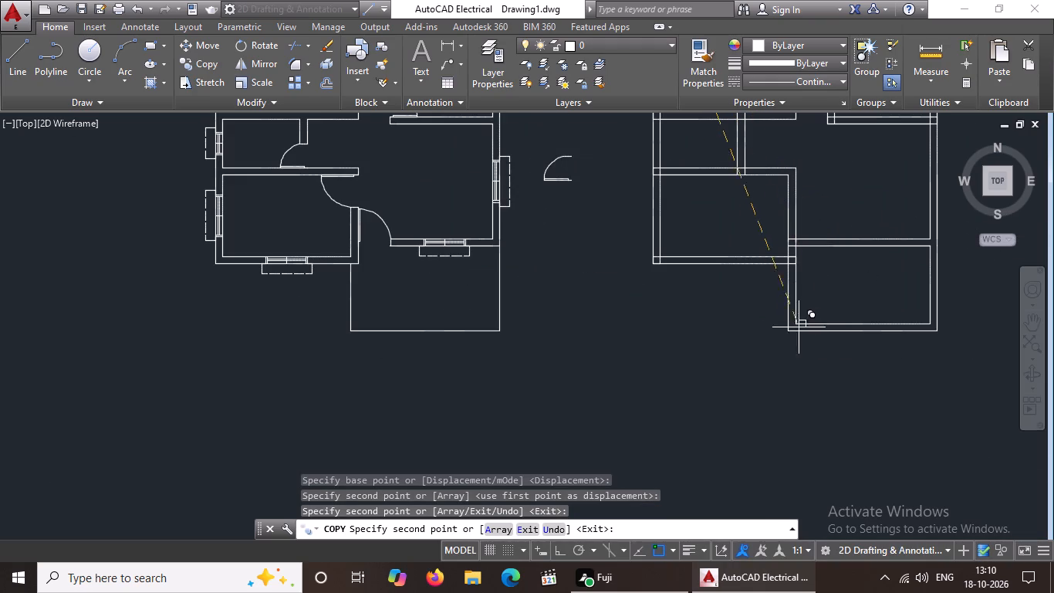
{"action": "scroll", "coordinate": [802, 322], "scroll_direction": "up", "scroll_amount": 3}
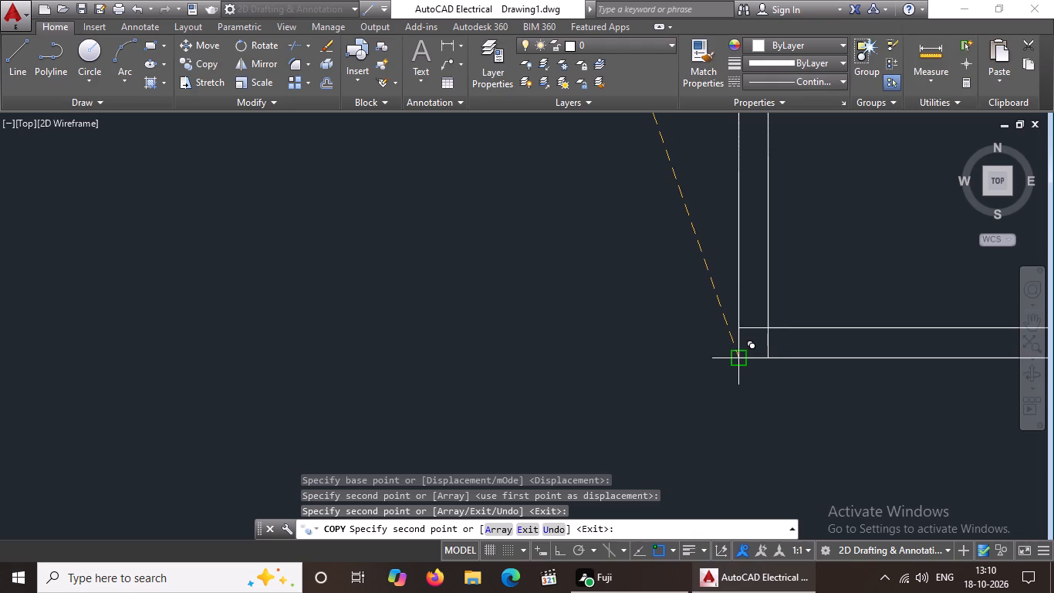
{"action": "left_click", "coordinate": [738, 361]}
{"action": "scroll", "coordinate": [758, 371], "scroll_direction": "down", "scroll_amount": 3}
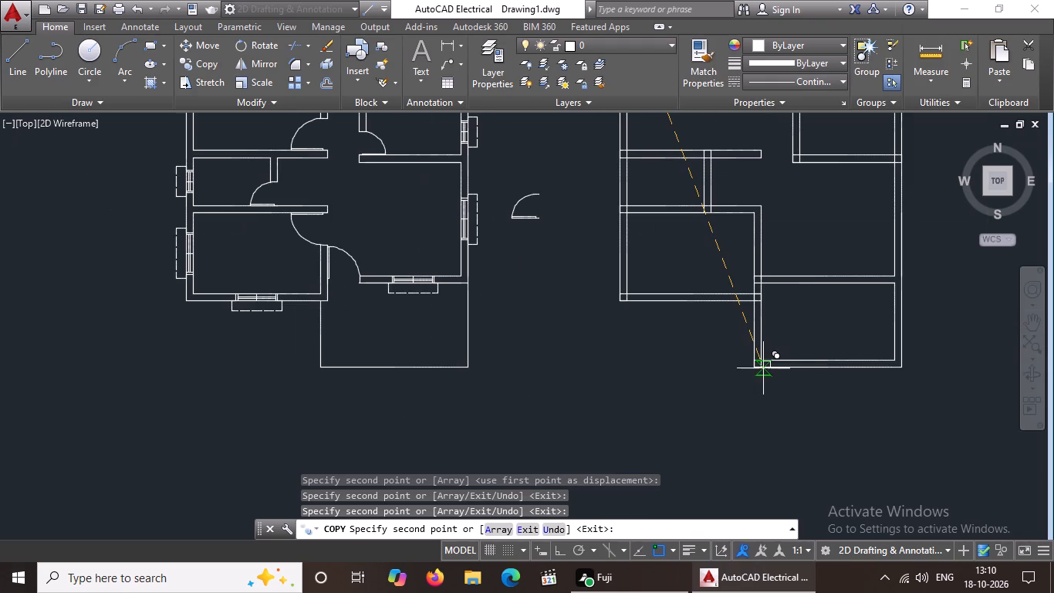
{"action": "scroll", "coordinate": [895, 282], "scroll_direction": "up", "scroll_amount": 3}
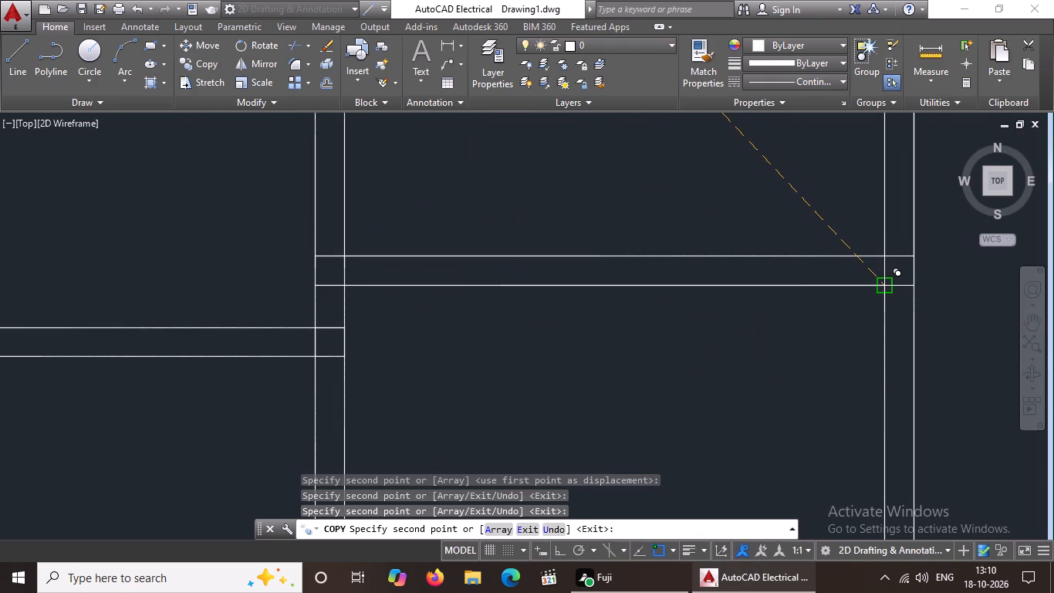
{"action": "left_click", "coordinate": [883, 285]}
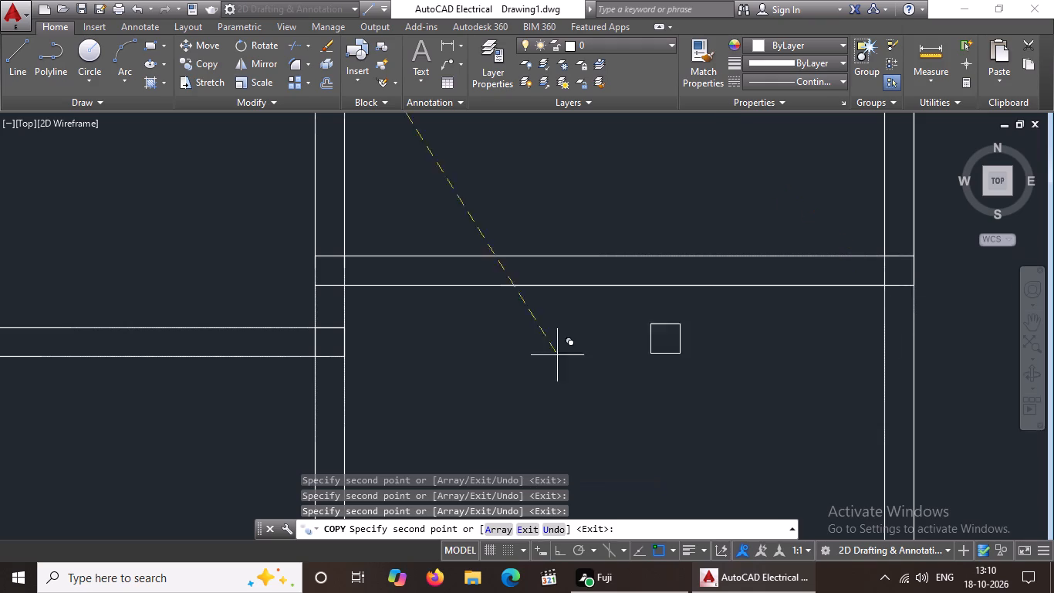
{"action": "scroll", "coordinate": [747, 269], "scroll_direction": "down", "scroll_amount": 3}
{"action": "scroll", "coordinate": [533, 276], "scroll_direction": "down", "scroll_amount": 2}
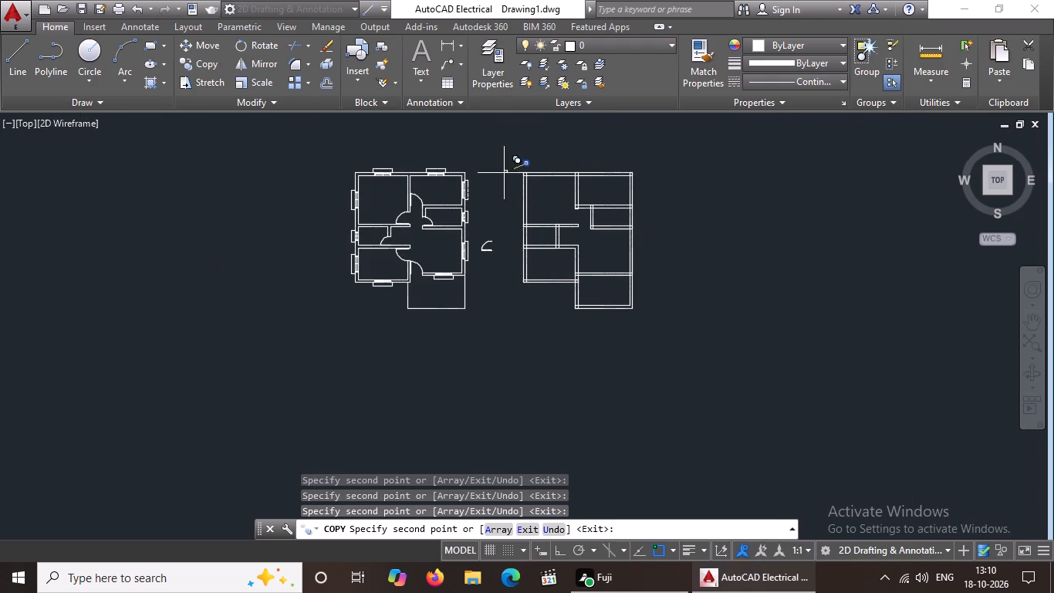
{"action": "middle_click_drag", "start_coordinate": [508, 165], "coordinate": [509, 261]}
{"action": "scroll", "coordinate": [547, 233], "scroll_direction": "up", "scroll_amount": 1}
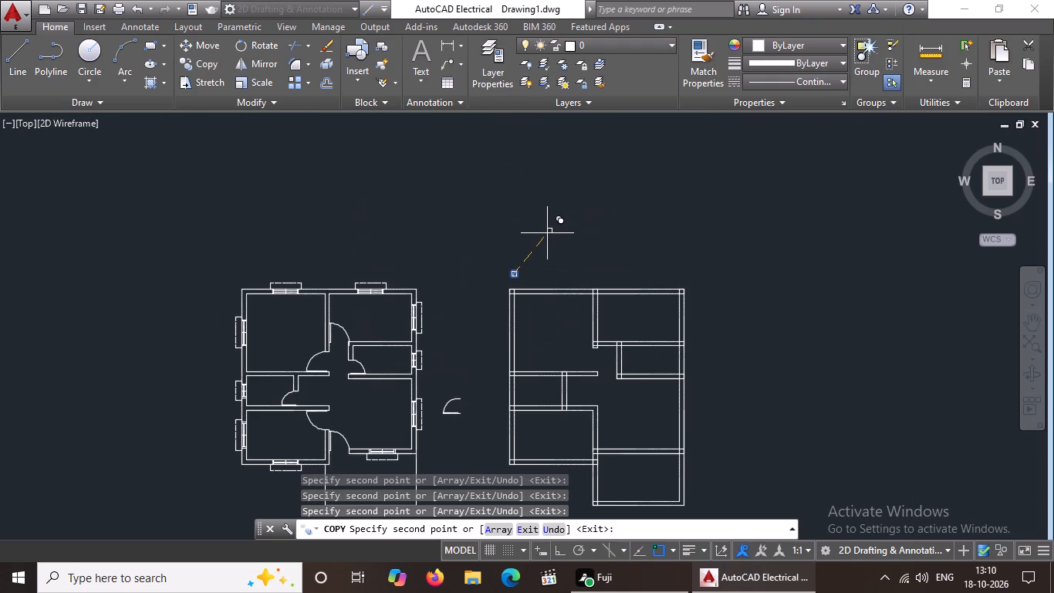
{"action": "key", "text": "Escape"}
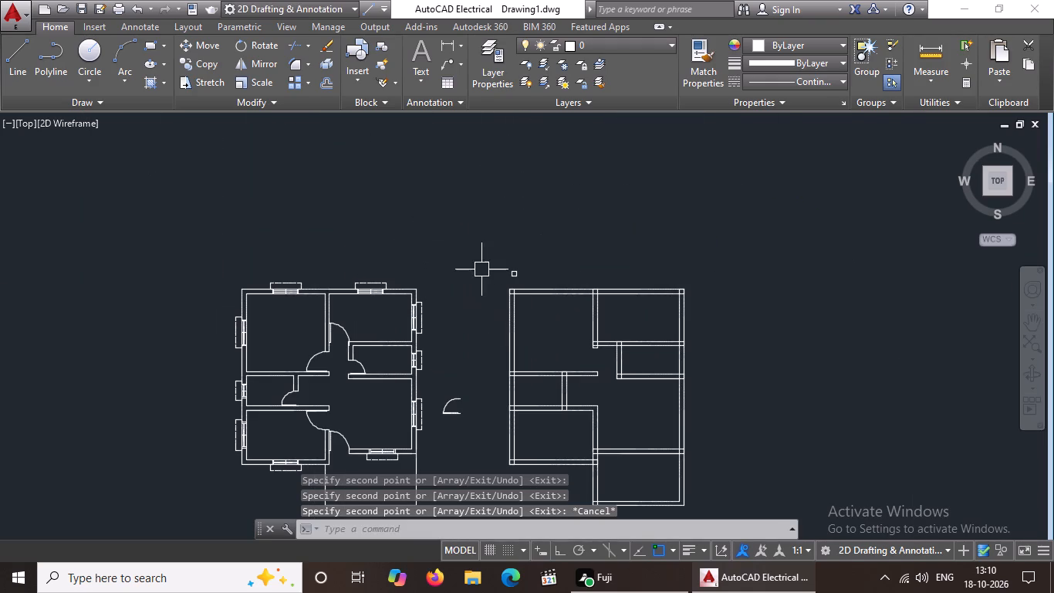
Move the original small square by its lower-right corner to the outer bottom-right corner of the right plan's bottom-right room.
{"action": "scroll", "coordinate": [490, 282], "scroll_direction": "up", "scroll_amount": 3}
{"action": "left_click_drag", "start_coordinate": [539, 194], "coordinate": [552, 219]}
{"action": "left_click", "coordinate": [640, 272]}
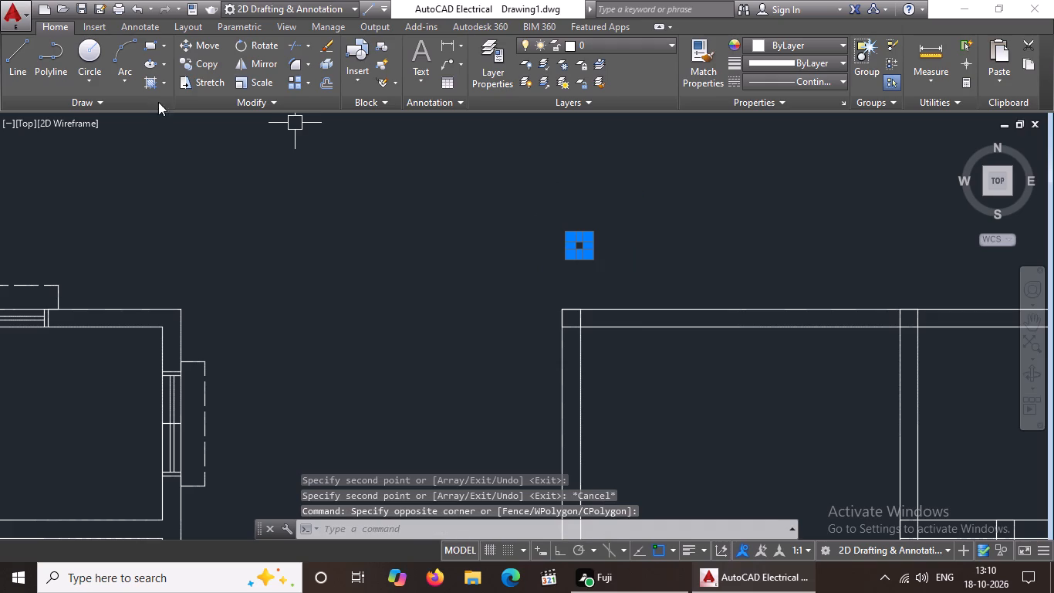
{"action": "left_click", "coordinate": [179, 41]}
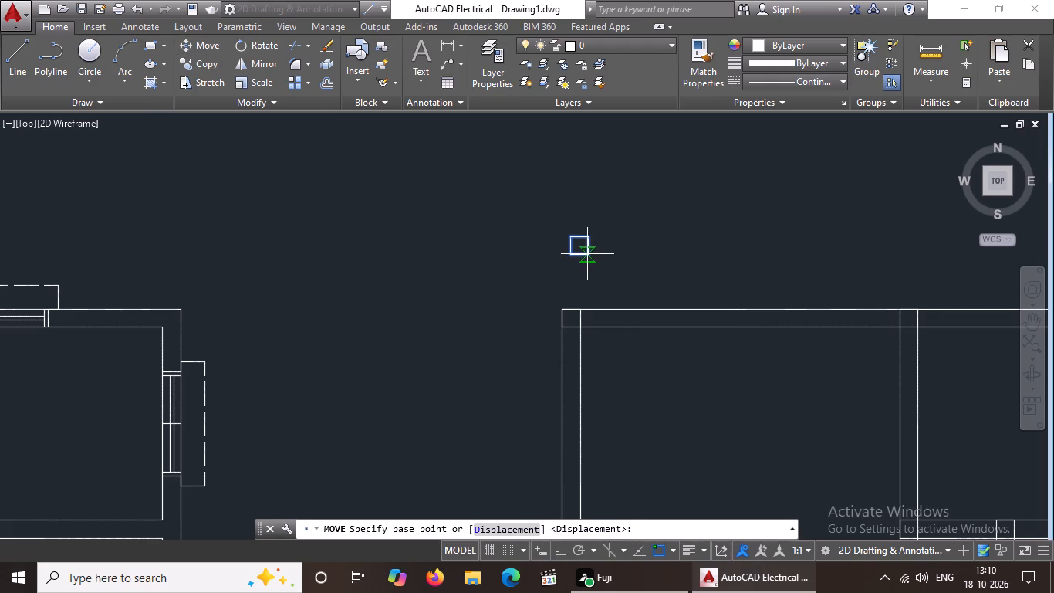
{"action": "scroll", "coordinate": [587, 254], "scroll_direction": "up", "scroll_amount": 3}
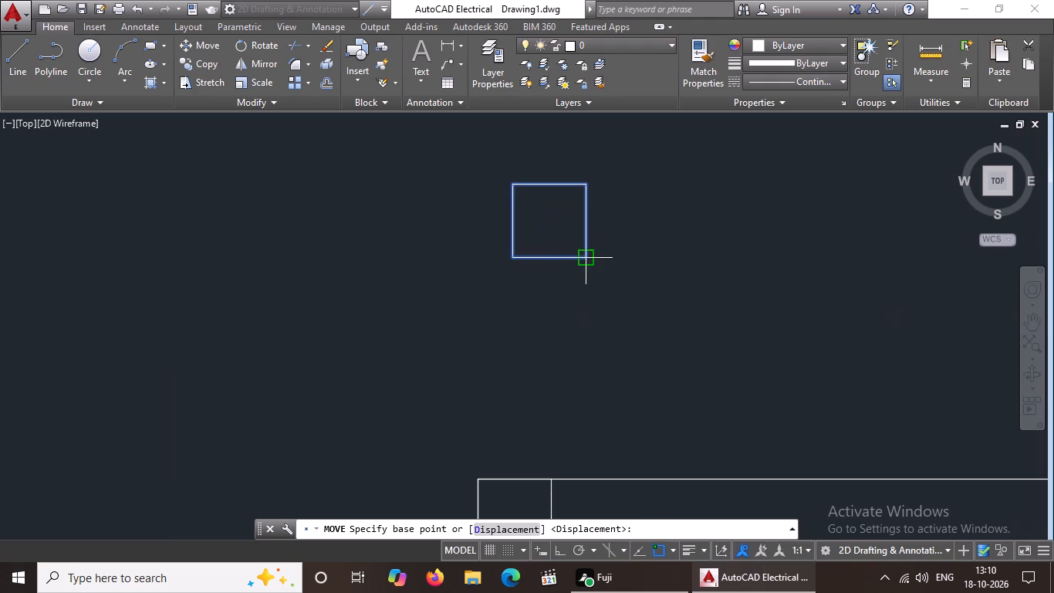
{"action": "left_click", "coordinate": [585, 256]}
{"action": "scroll", "coordinate": [601, 273], "scroll_direction": "down", "scroll_amount": 3}
{"action": "scroll", "coordinate": [654, 344], "scroll_direction": "down", "scroll_amount": 5}
{"action": "scroll", "coordinate": [748, 485], "scroll_direction": "up", "scroll_amount": 3}
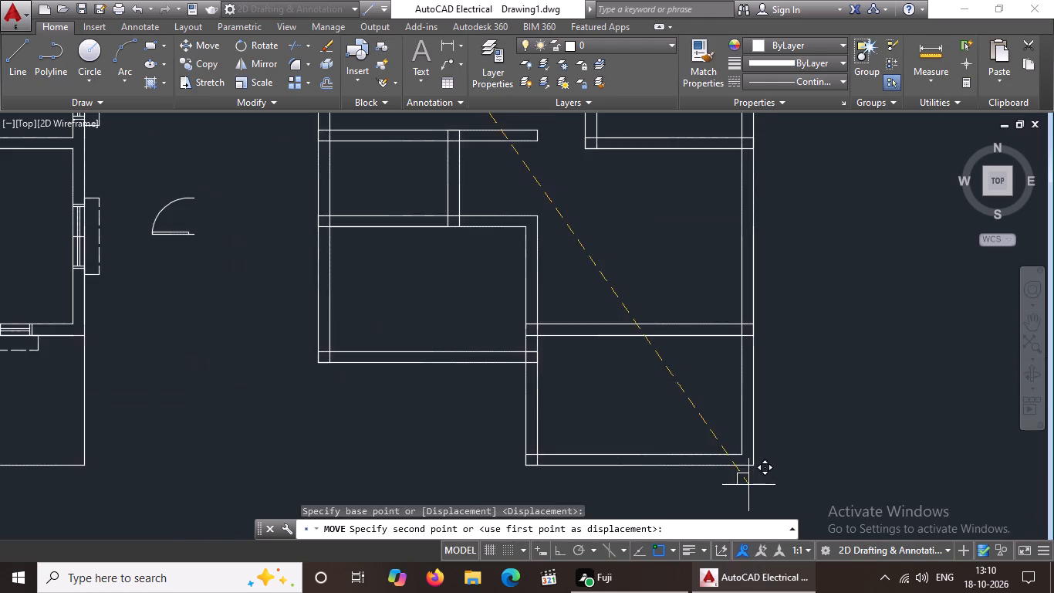
{"action": "scroll", "coordinate": [748, 485], "scroll_direction": "up", "scroll_amount": 4}
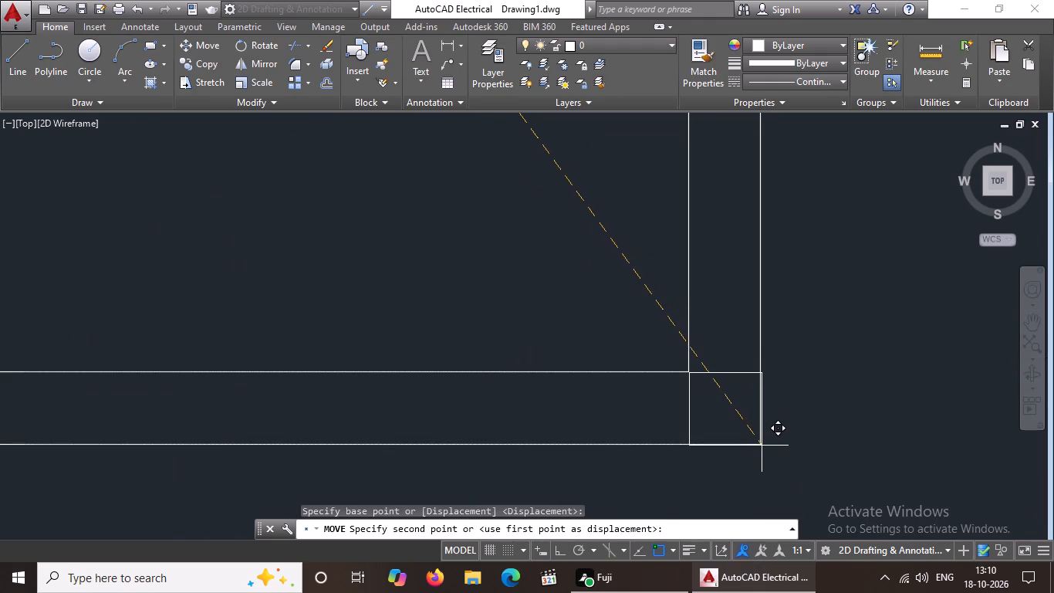
{"action": "left_click", "coordinate": [760, 444]}
{"action": "scroll", "coordinate": [804, 425], "scroll_direction": "down", "scroll_amount": 2}
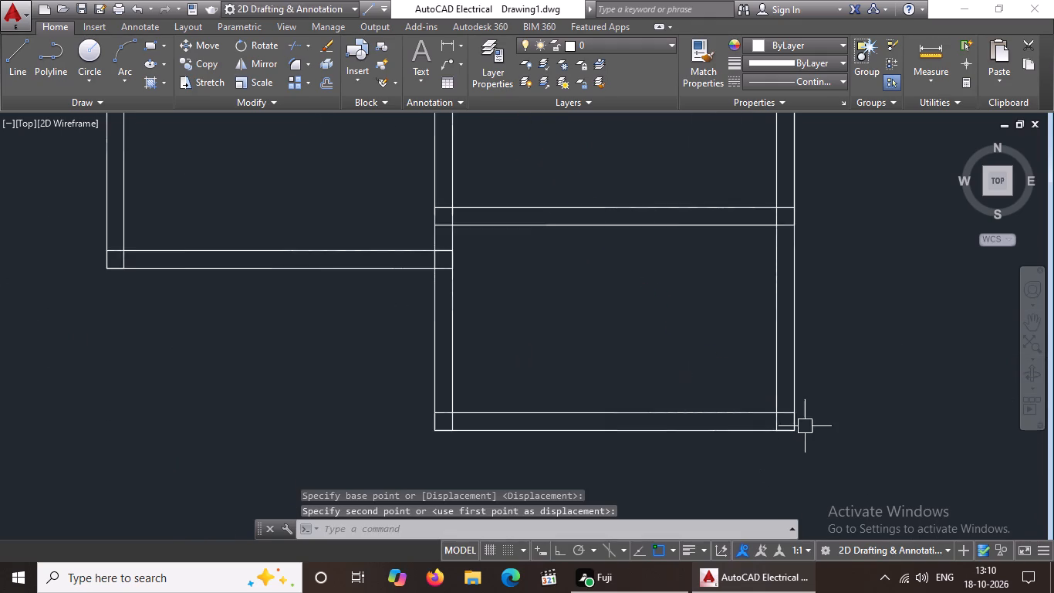
{"action": "scroll", "coordinate": [804, 426], "scroll_direction": "down", "scroll_amount": 3}
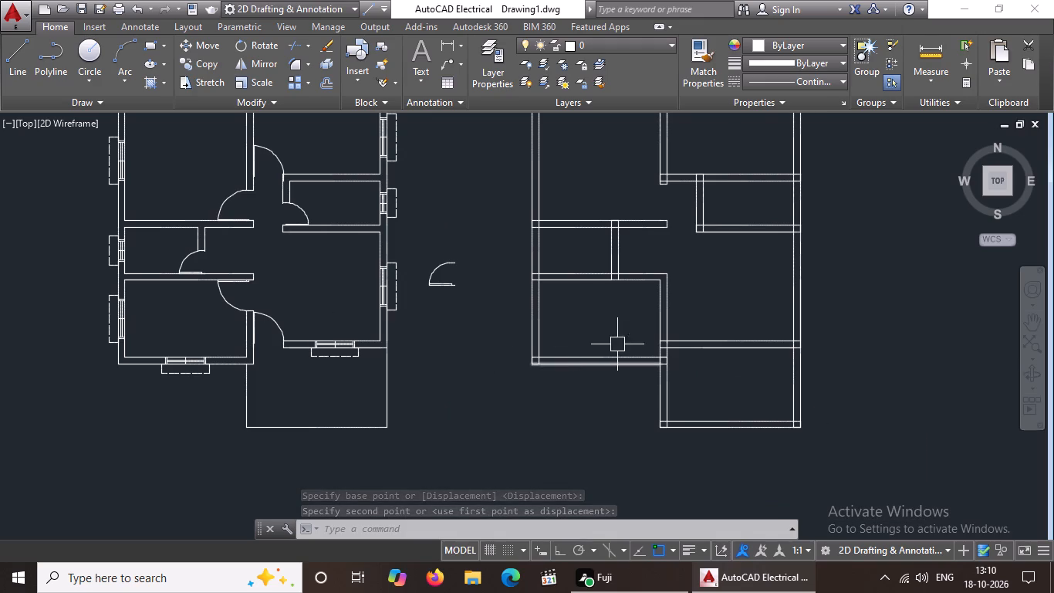
{"action": "scroll", "coordinate": [617, 344], "scroll_direction": "down", "scroll_amount": 1}
{"action": "middle_click_drag", "start_coordinate": [600, 222], "coordinate": [599, 320]}
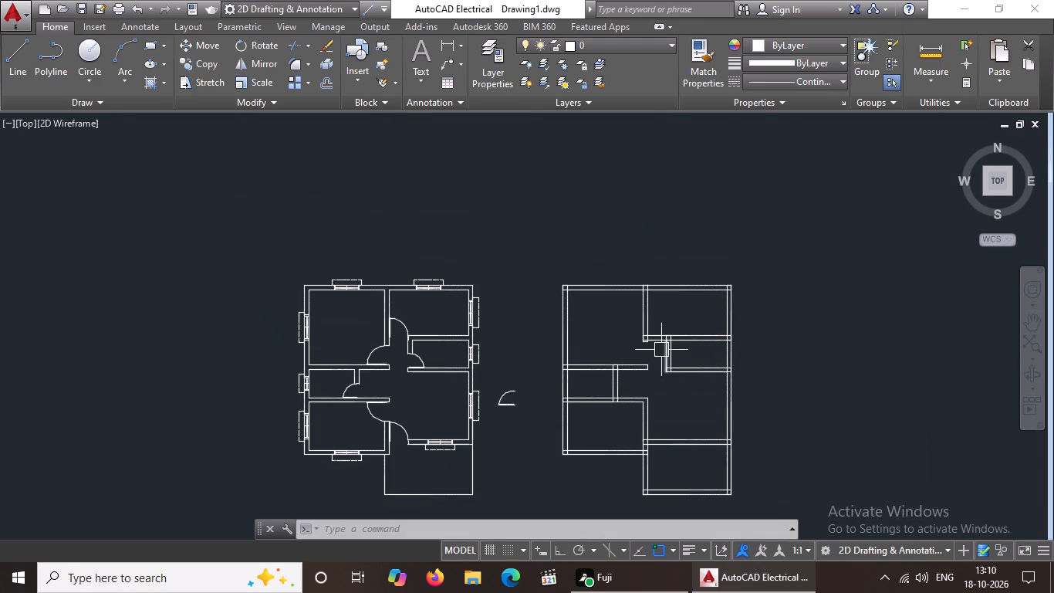
Examine the middle wall junctions of the right plan and the lower-left room of the left plan.
{"action": "scroll", "coordinate": [660, 349], "scroll_direction": "up", "scroll_amount": 5}
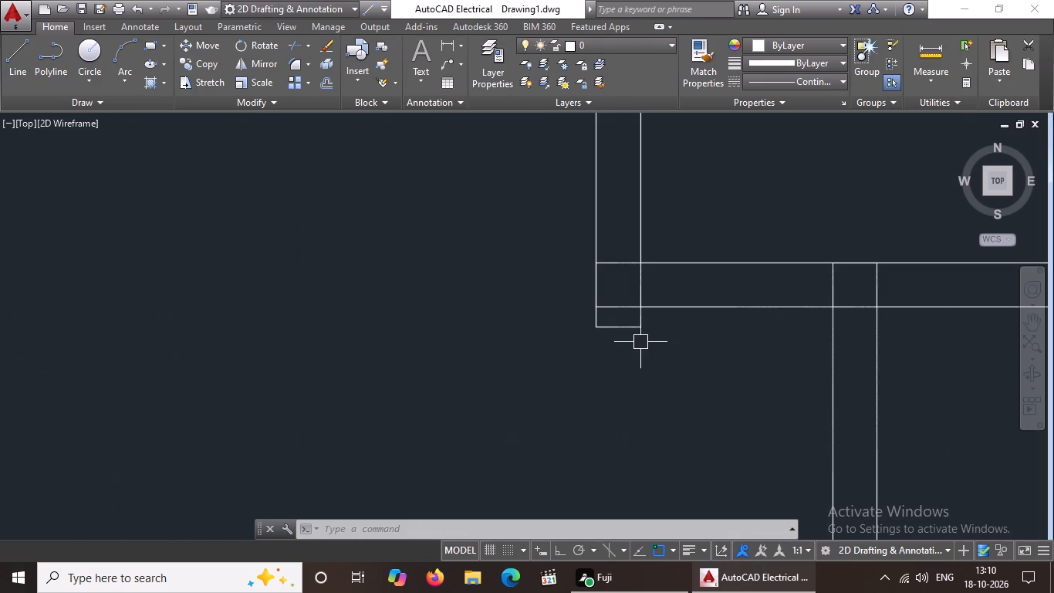
{"action": "key", "text": "Escape"}
{"action": "scroll", "coordinate": [714, 354], "scroll_direction": "down", "scroll_amount": 3}
{"action": "scroll", "coordinate": [222, 328], "scroll_direction": "down", "scroll_amount": 3}
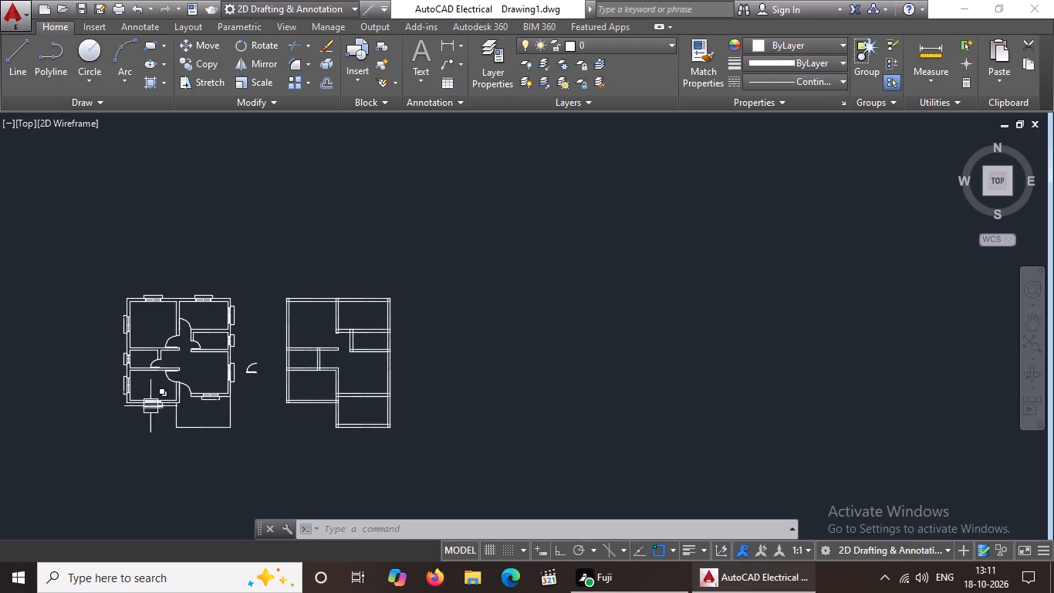
{"action": "scroll", "coordinate": [144, 390], "scroll_direction": "up", "scroll_amount": 3}
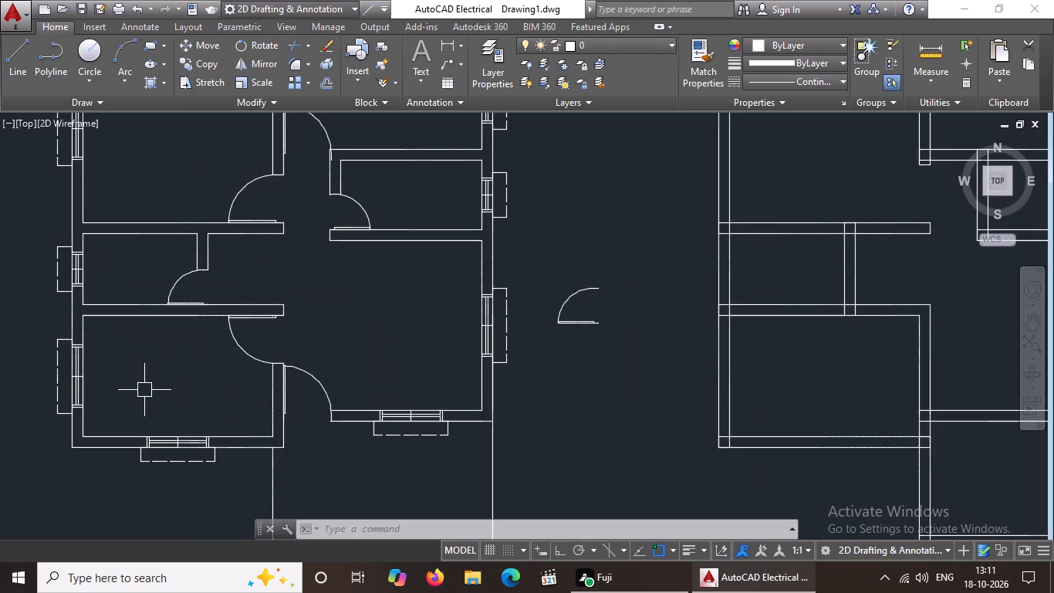
{"action": "scroll", "coordinate": [148, 390], "scroll_direction": "down", "scroll_amount": 2}
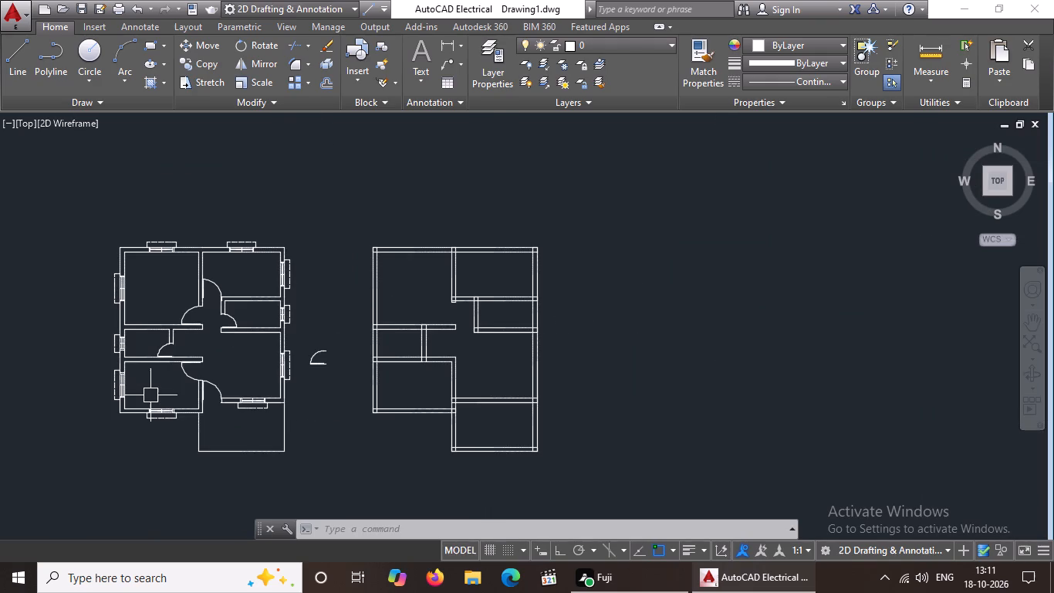
{"action": "middle_click_drag", "start_coordinate": [150, 396], "coordinate": [206, 430]}
{"action": "scroll", "coordinate": [218, 438], "scroll_direction": "up", "scroll_amount": 3}
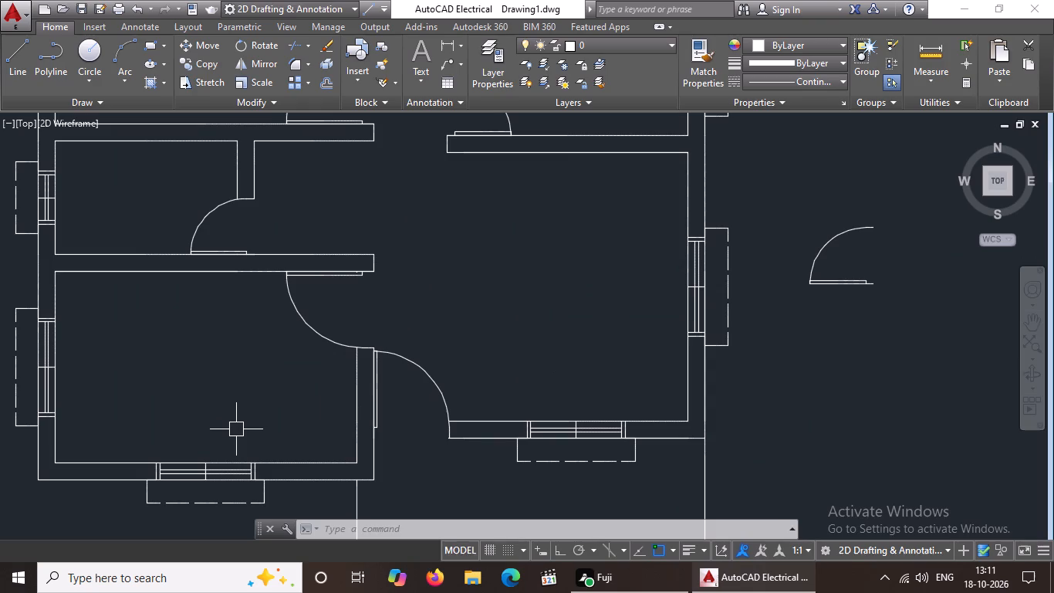
{"action": "scroll", "coordinate": [257, 386], "scroll_direction": "down", "scroll_amount": 2}
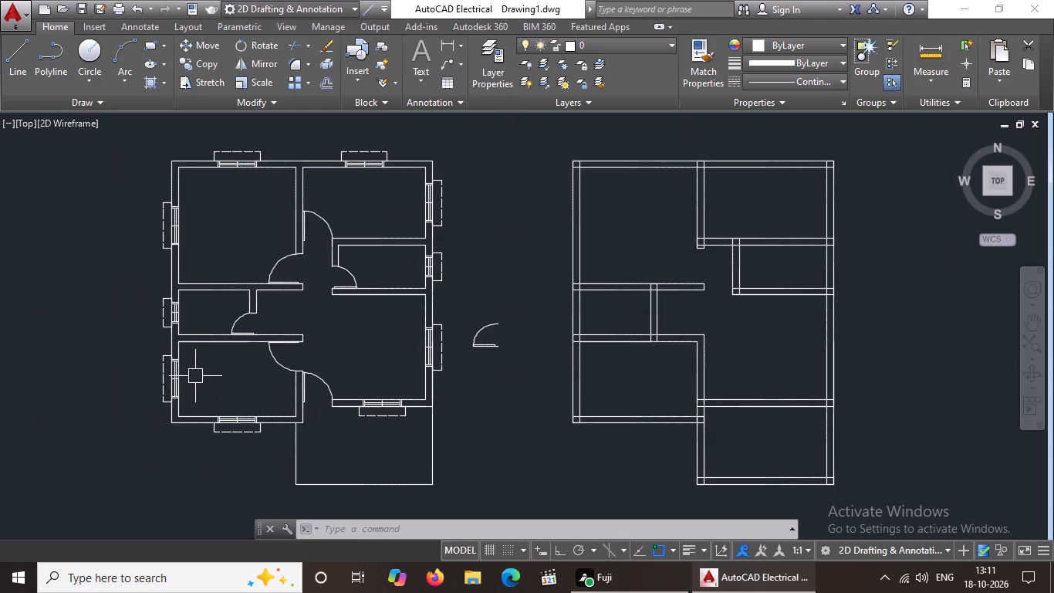
{"action": "middle_click_drag", "start_coordinate": [201, 389], "coordinate": [225, 447]}
Insert the Range-Oven - 30 in top block from DesignCenter's Kitchens.dwg in the empty area beside the left plan's outer left wall.
{"action": "type", "text": "dc"}
{"action": "key", "text": "space"}
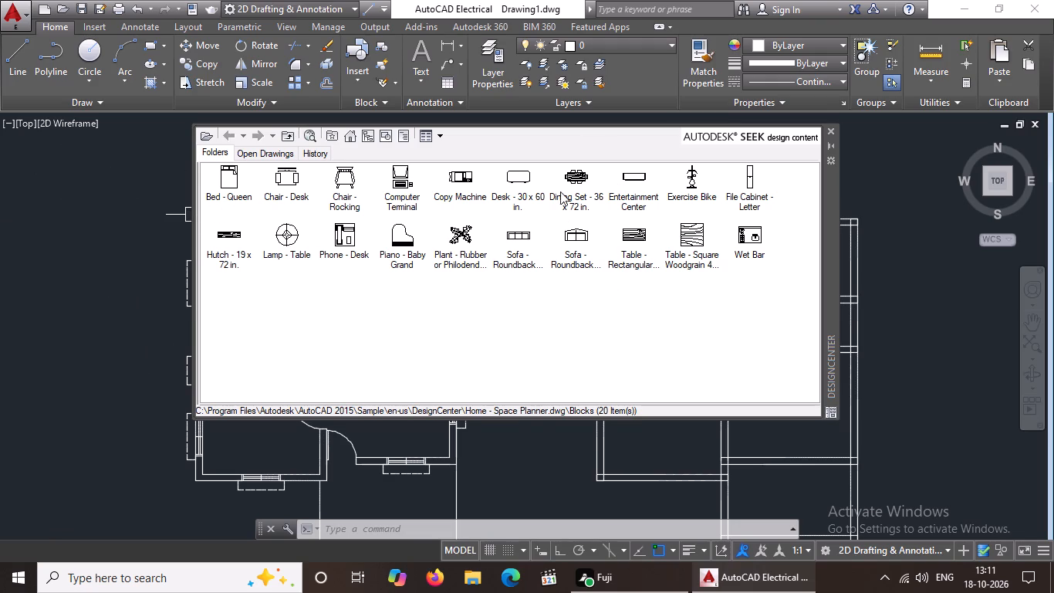
{"action": "left_click", "coordinate": [354, 133]}
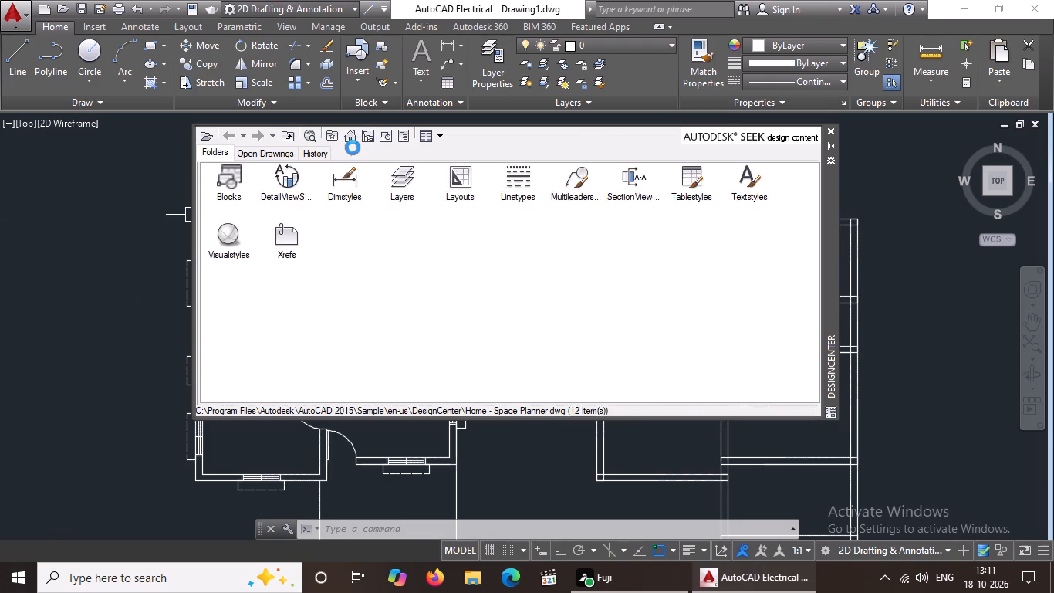
{"action": "double_click", "coordinate": [345, 185]}
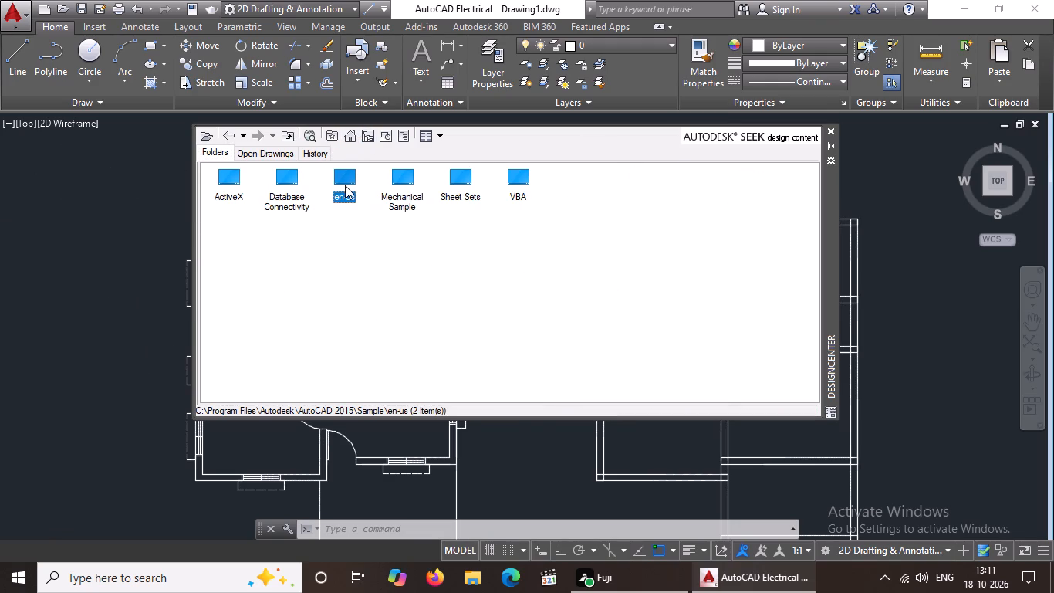
{"action": "double_click", "coordinate": [225, 188]}
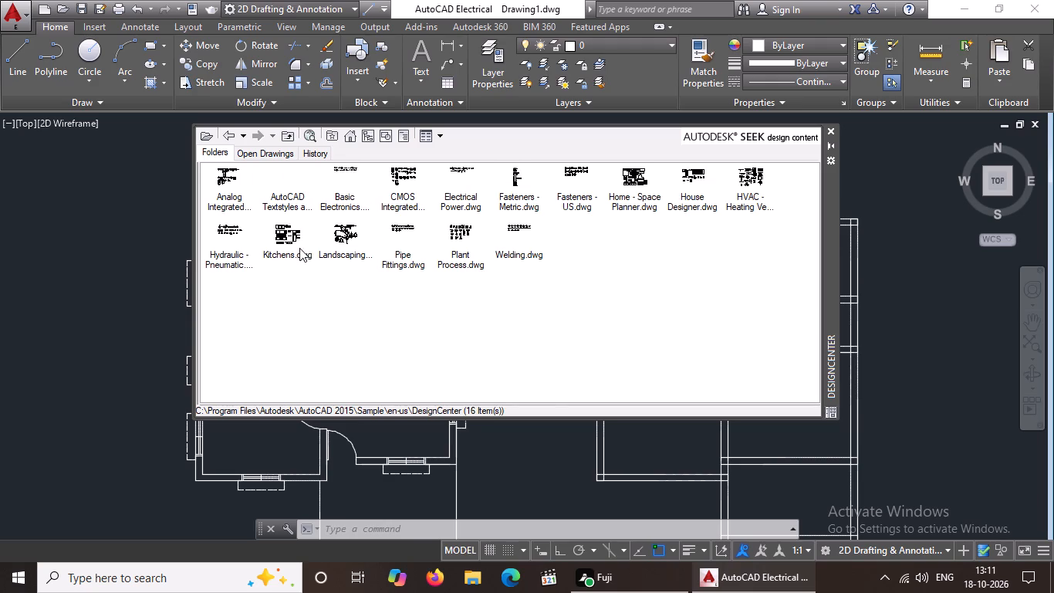
{"action": "double_click", "coordinate": [298, 246]}
{"action": "double_click", "coordinate": [232, 189]}
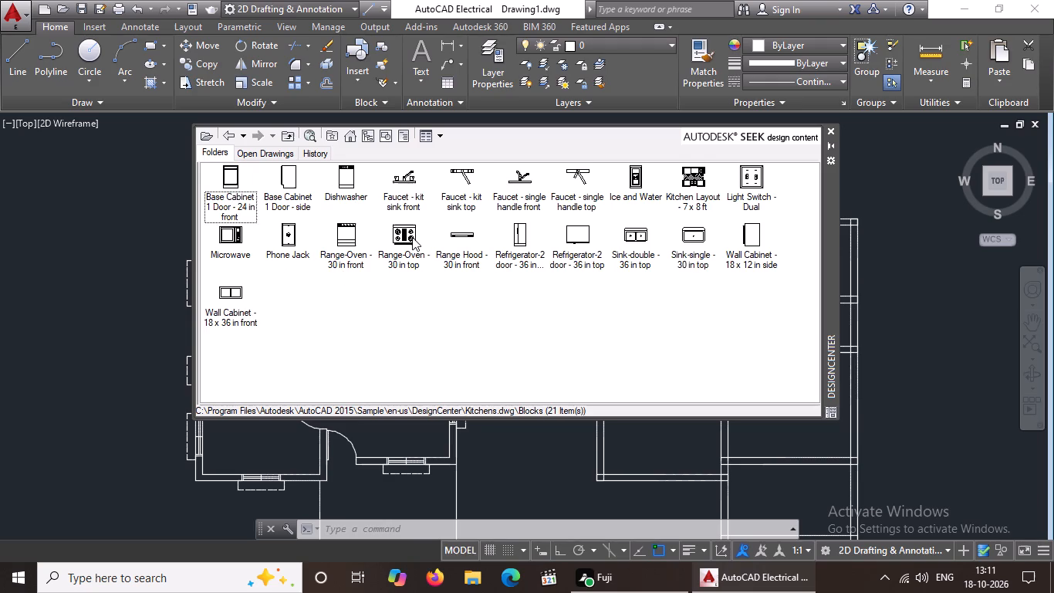
{"action": "double_click", "coordinate": [412, 237]}
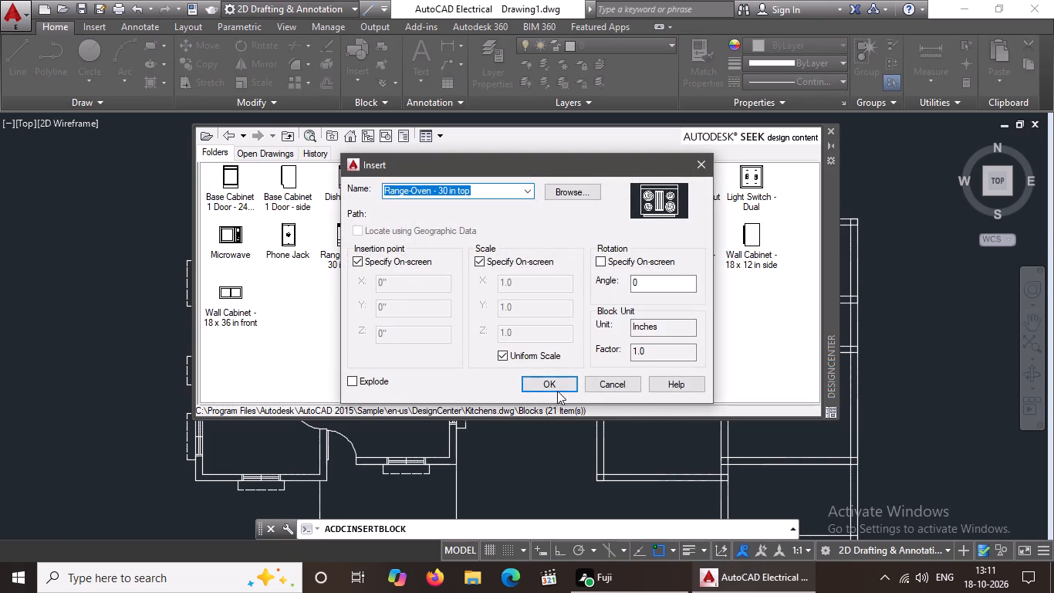
{"action": "left_click", "coordinate": [541, 382]}
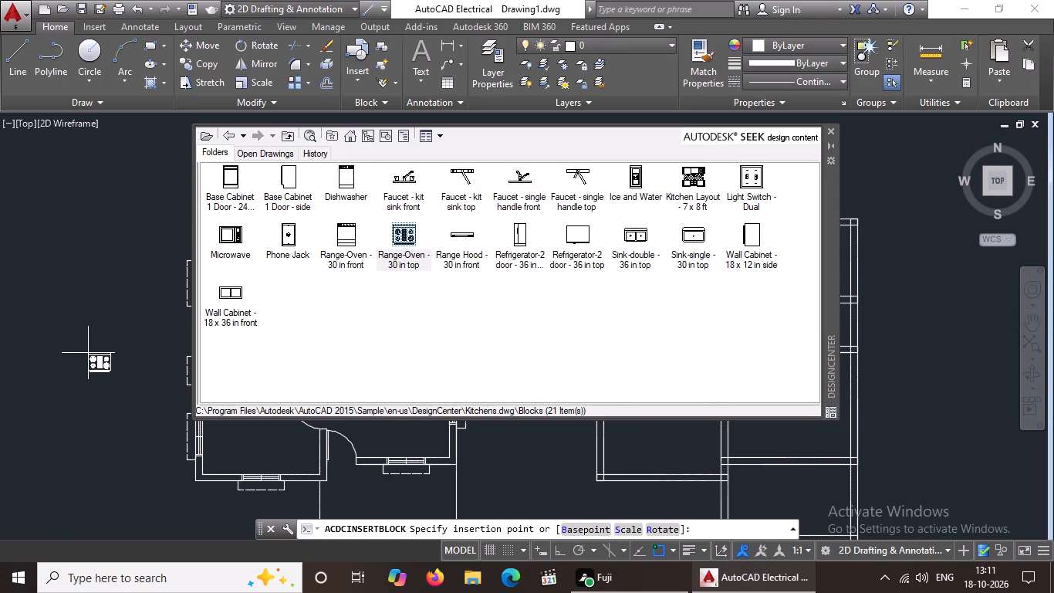
{"action": "left_click", "coordinate": [88, 353]}
{"action": "key", "text": "Return"}
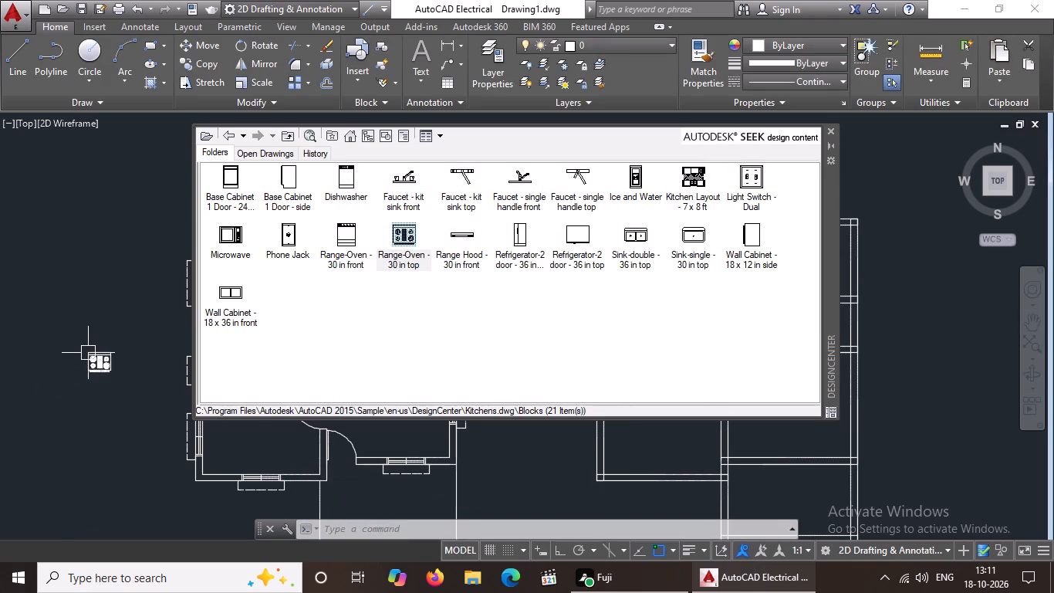
Insert the Sink-double - 36 in top and Refrigerator-2 door - 36 in top blocks near the range-oven, outside the left plan.
{"action": "double_click", "coordinate": [642, 241]}
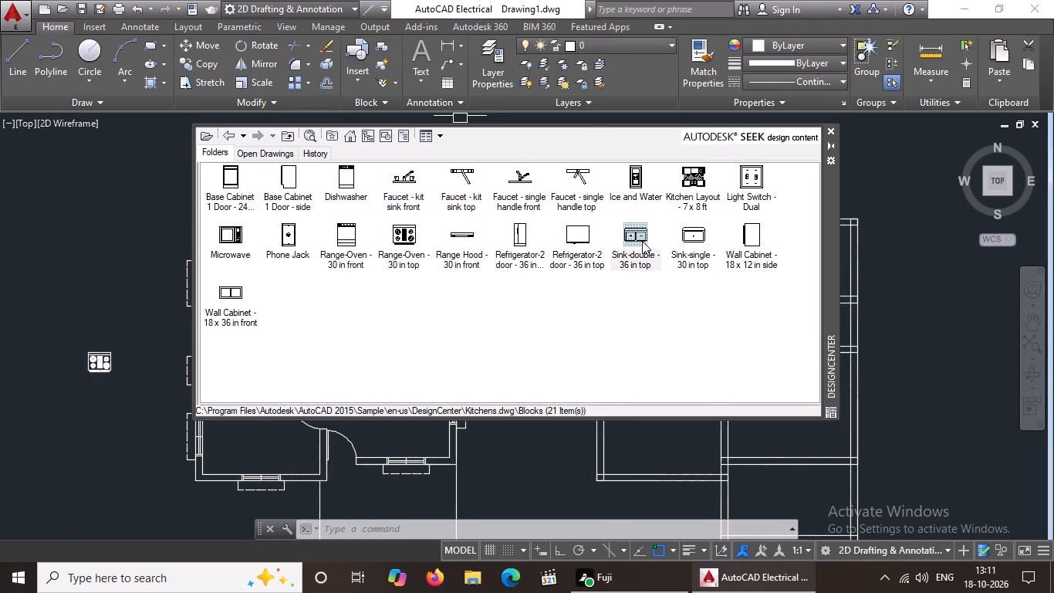
{"action": "left_click", "coordinate": [546, 380]}
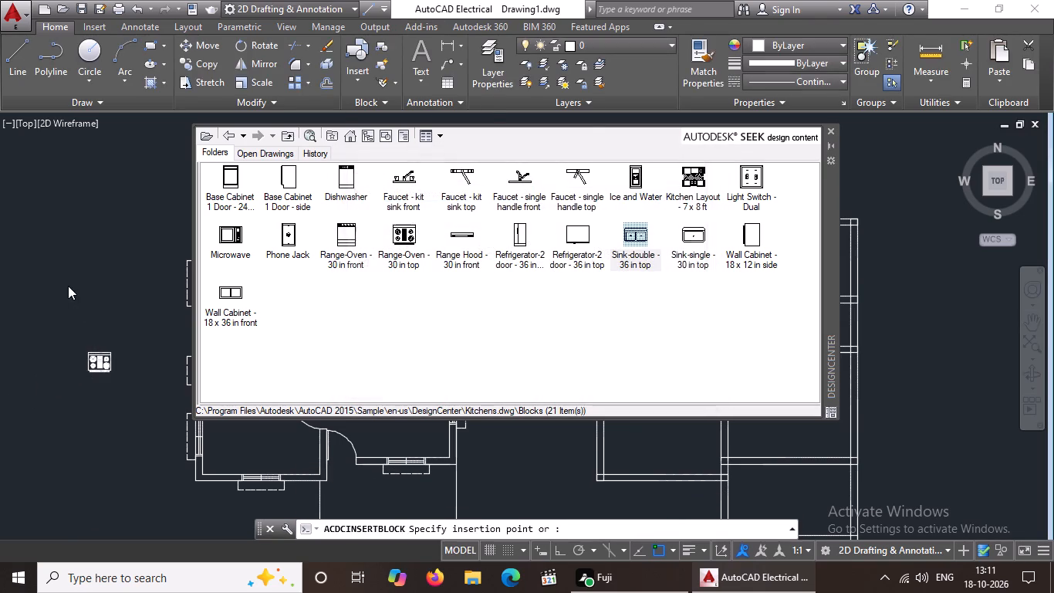
{"action": "left_click", "coordinate": [111, 299]}
{"action": "key", "text": "Return"}
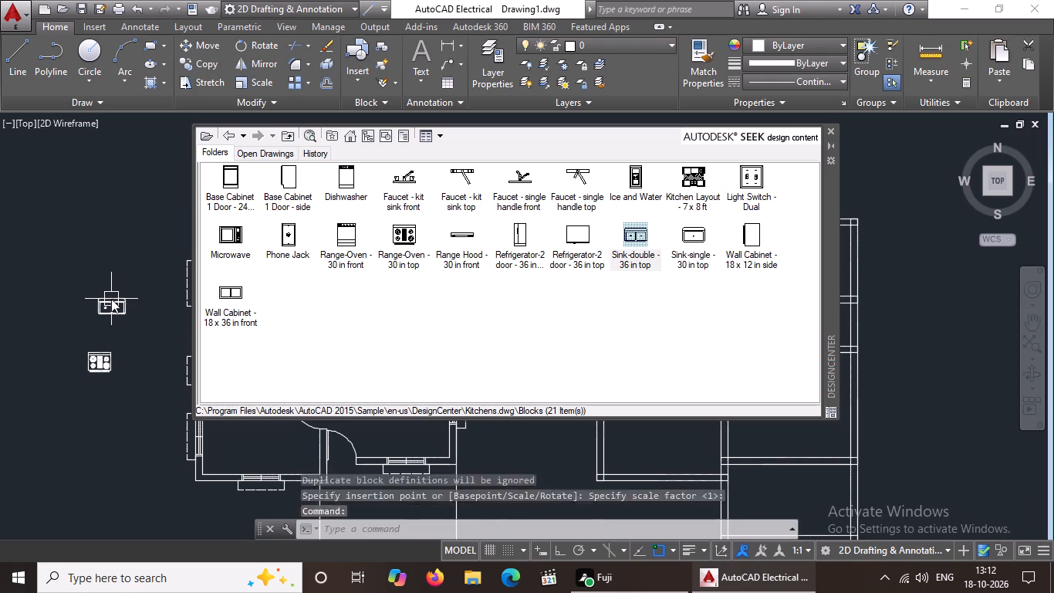
{"action": "double_click", "coordinate": [562, 254]}
{"action": "left_click", "coordinate": [565, 386]}
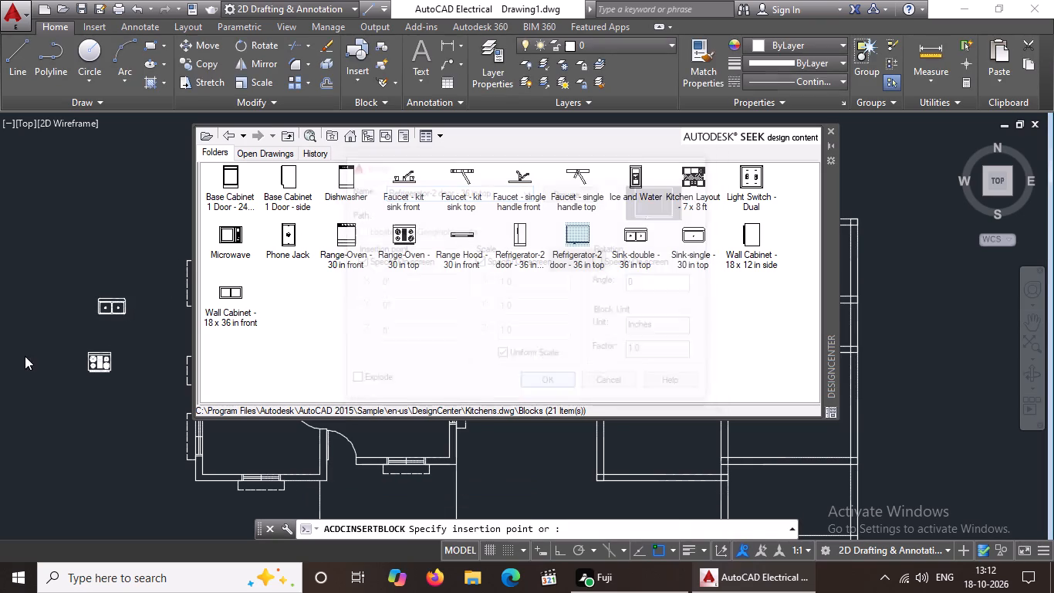
{"action": "left_click", "coordinate": [48, 320]}
{"action": "key", "text": "Return"}
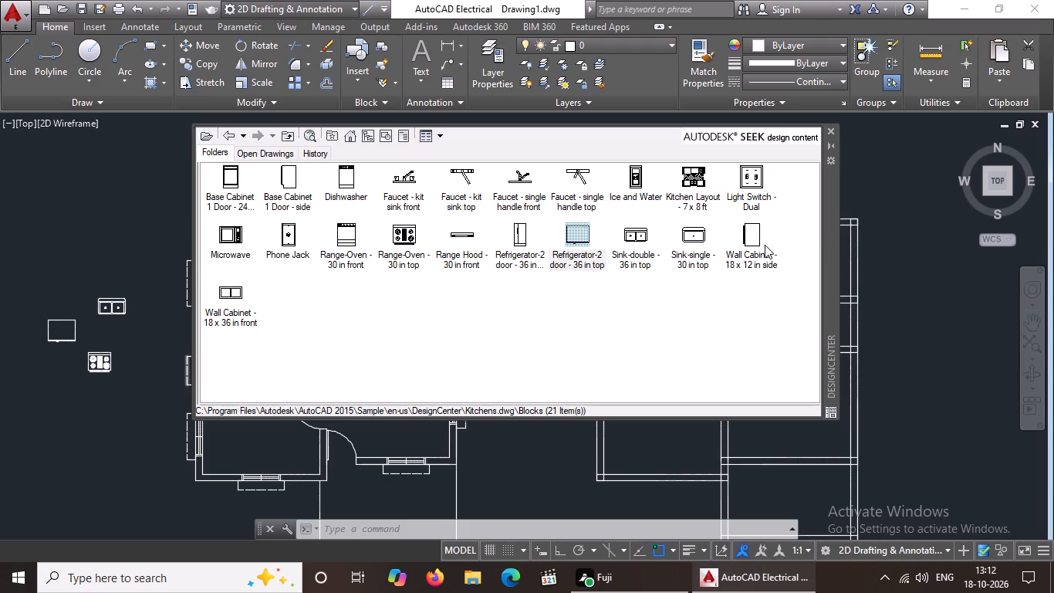
Insert the Wall Cabinet - 18 x 36 in front block above the double sink outside the left plan, and close DesignCenter.
{"action": "double_click", "coordinate": [228, 295]}
{"action": "left_click", "coordinate": [546, 380]}
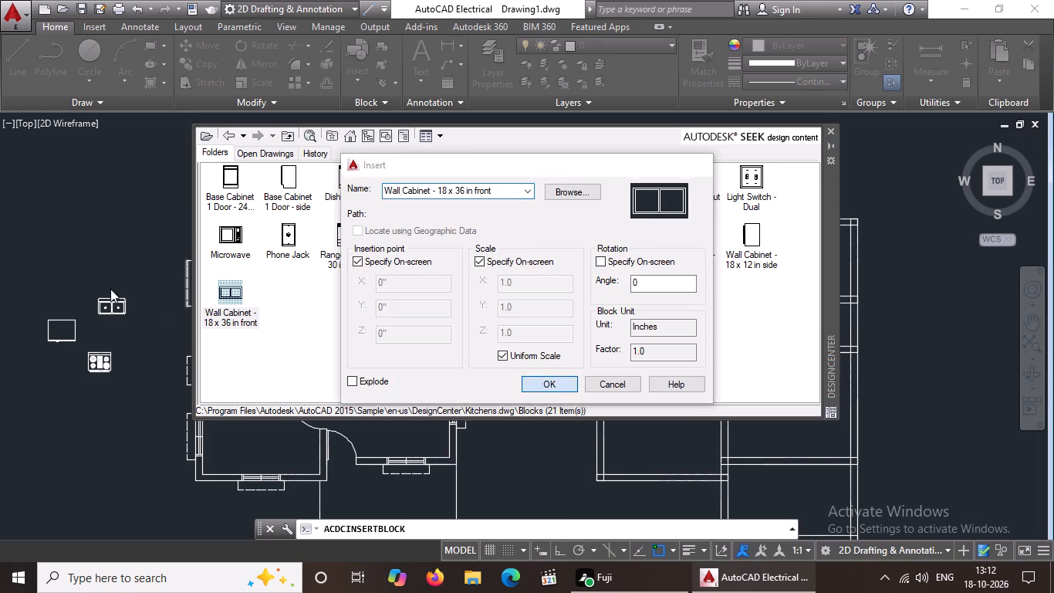
{"action": "left_click", "coordinate": [90, 264]}
{"action": "key", "text": "Return"}
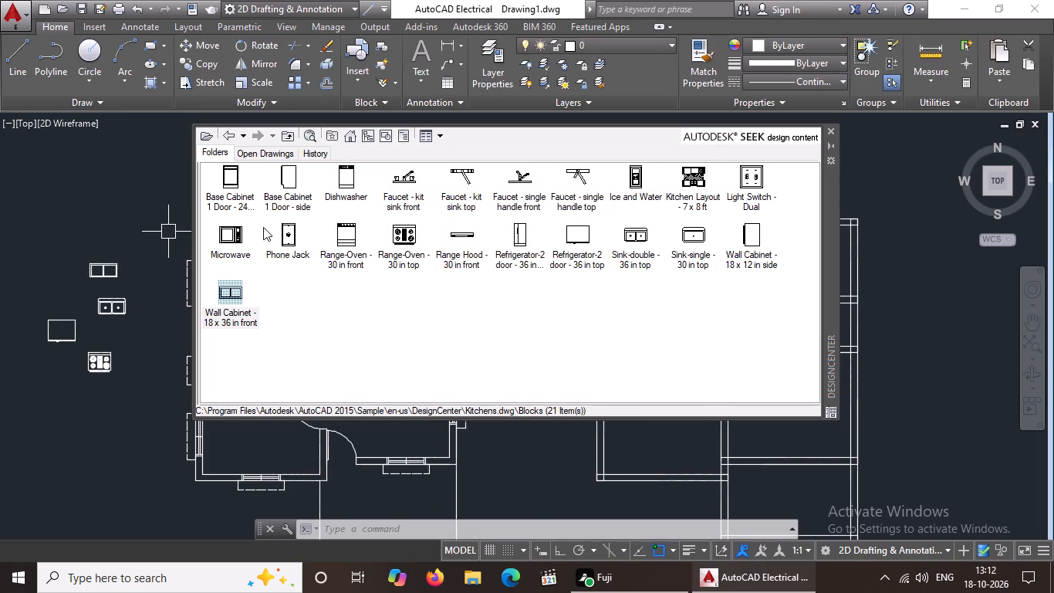
{"action": "left_click", "coordinate": [826, 127]}
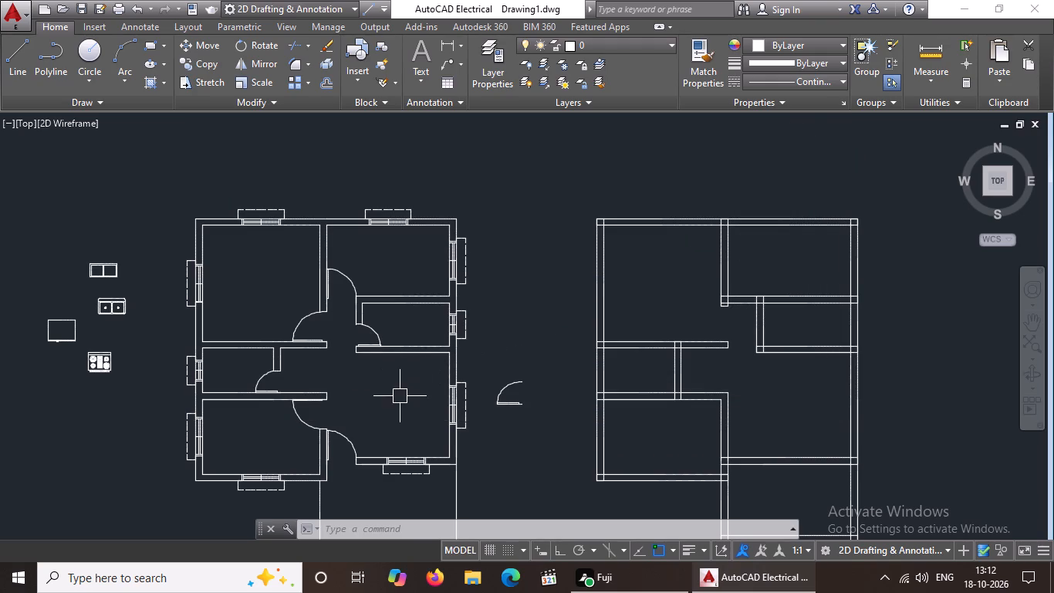
Rotate the range-oven block a quarter turn counterclockwise with Ortho on, so its back edge faces left.
{"action": "middle_click_drag", "start_coordinate": [346, 410], "coordinate": [433, 361]}
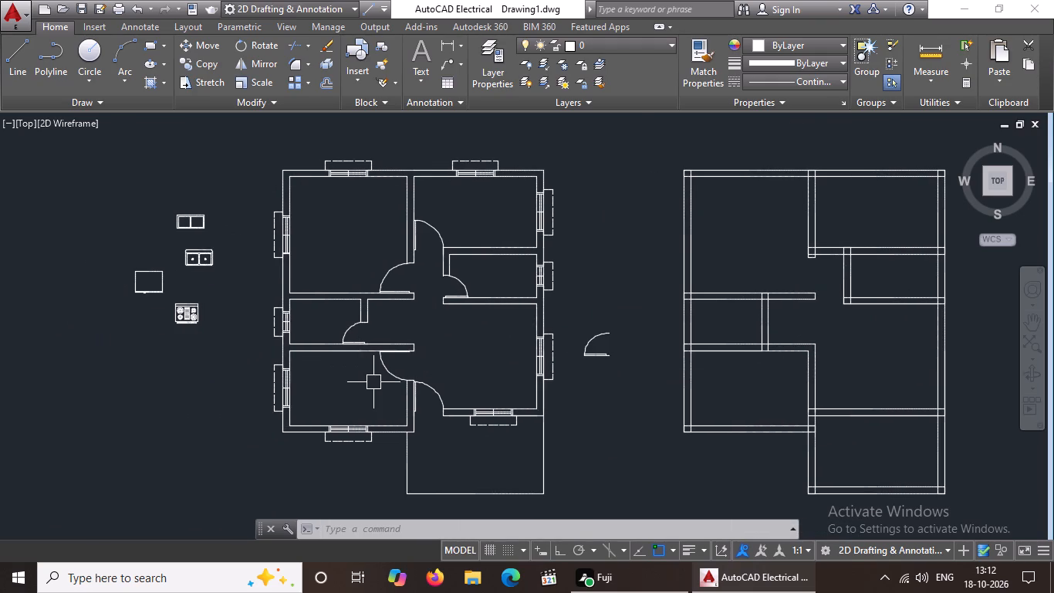
{"action": "scroll", "coordinate": [375, 384], "scroll_direction": "up", "scroll_amount": 1}
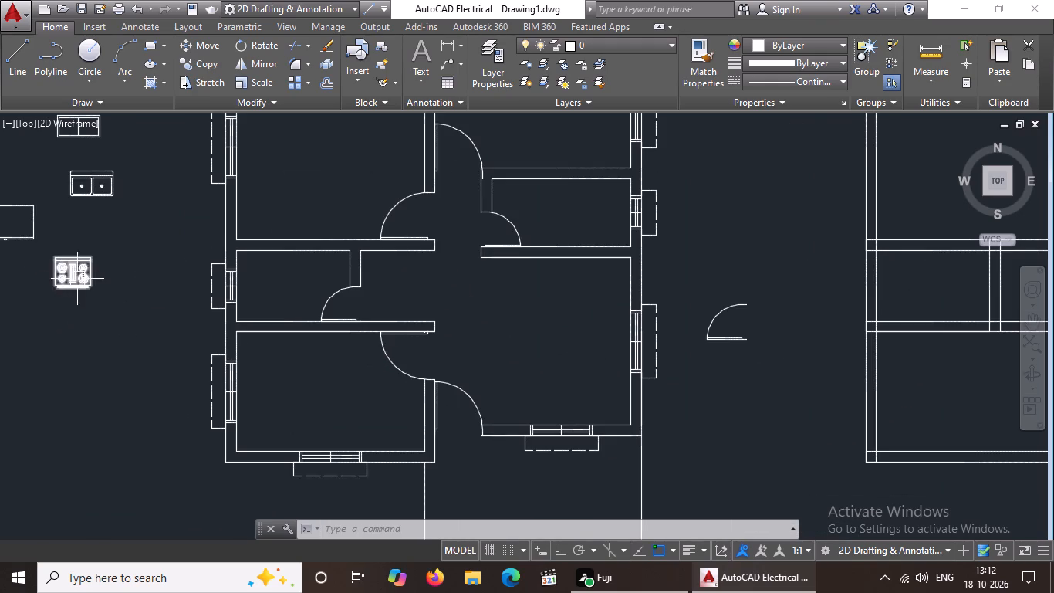
{"action": "scroll", "coordinate": [91, 280], "scroll_direction": "down", "scroll_amount": 2}
{"action": "scroll", "coordinate": [83, 274], "scroll_direction": "up", "scroll_amount": 2}
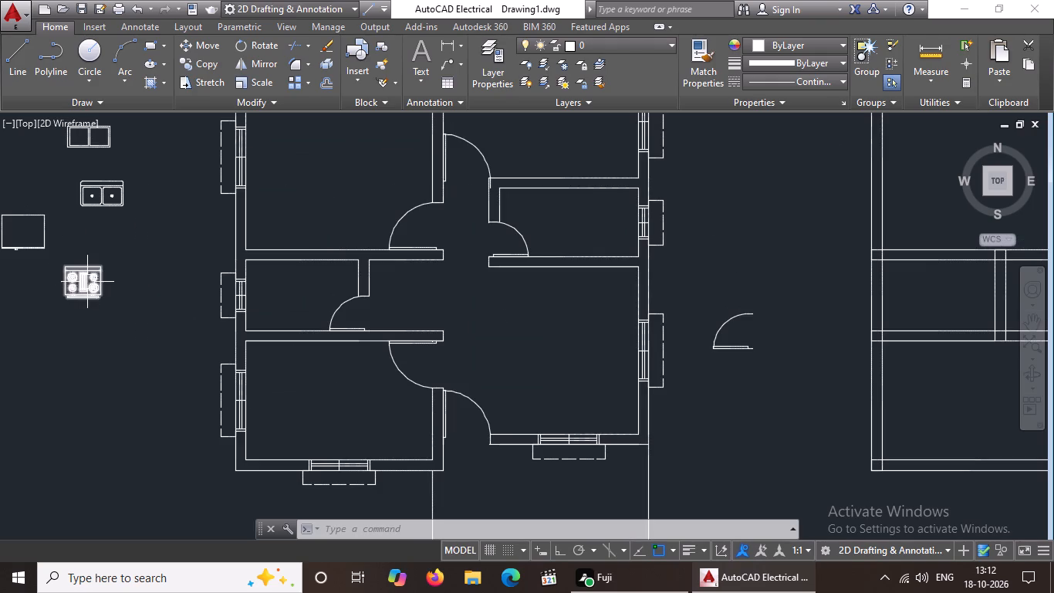
{"action": "left_click", "coordinate": [86, 282]}
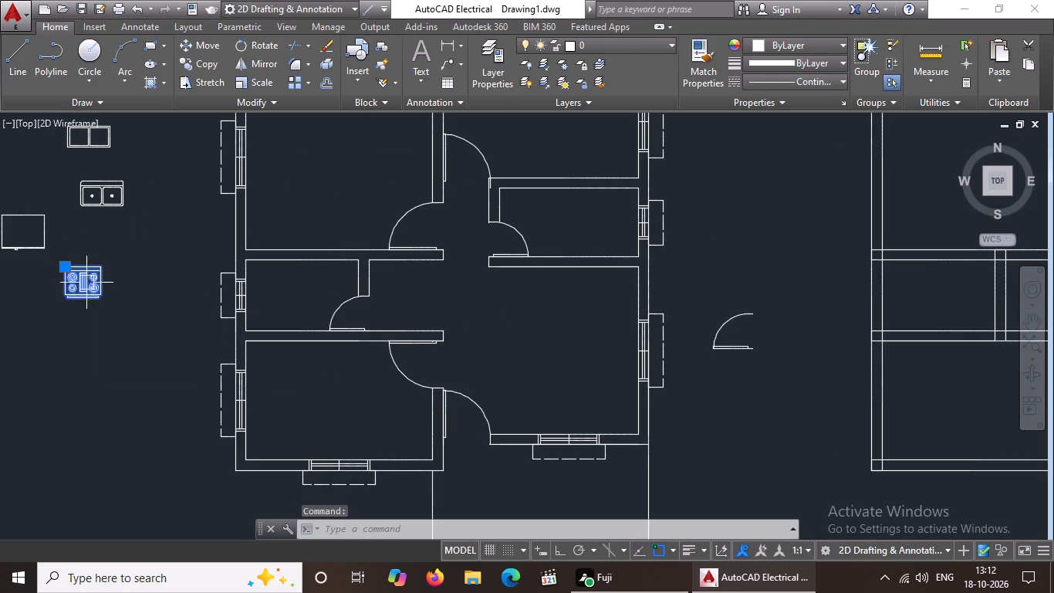
{"action": "left_click", "coordinate": [255, 43]}
{"action": "left_click_drag", "start_coordinate": [90, 286], "coordinate": [99, 288]}
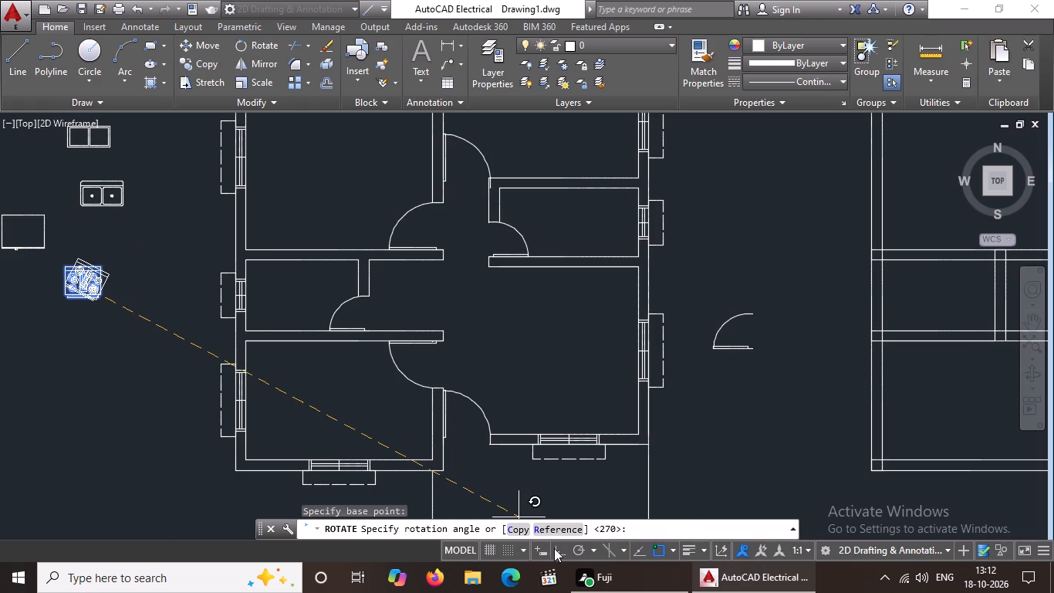
{"action": "left_click", "coordinate": [555, 548]}
{"action": "left_click", "coordinate": [65, 238]}
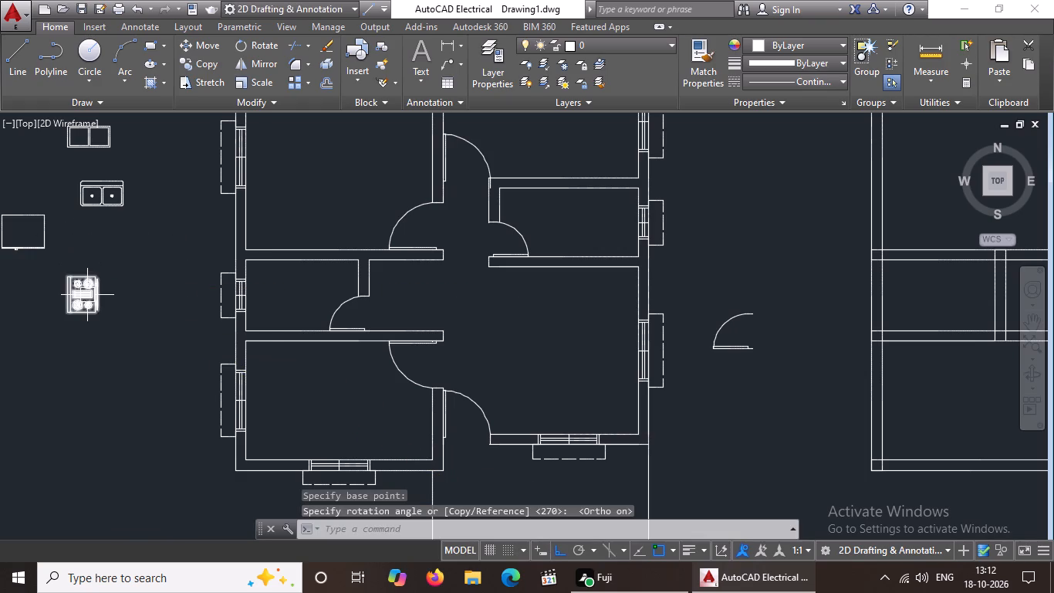
Move the range-oven block into the left plan's lower-left room, its back against the left wall, centred on the window, with Ortho off.
{"action": "left_click", "coordinate": [86, 293]}
{"action": "left_click", "coordinate": [203, 43]}
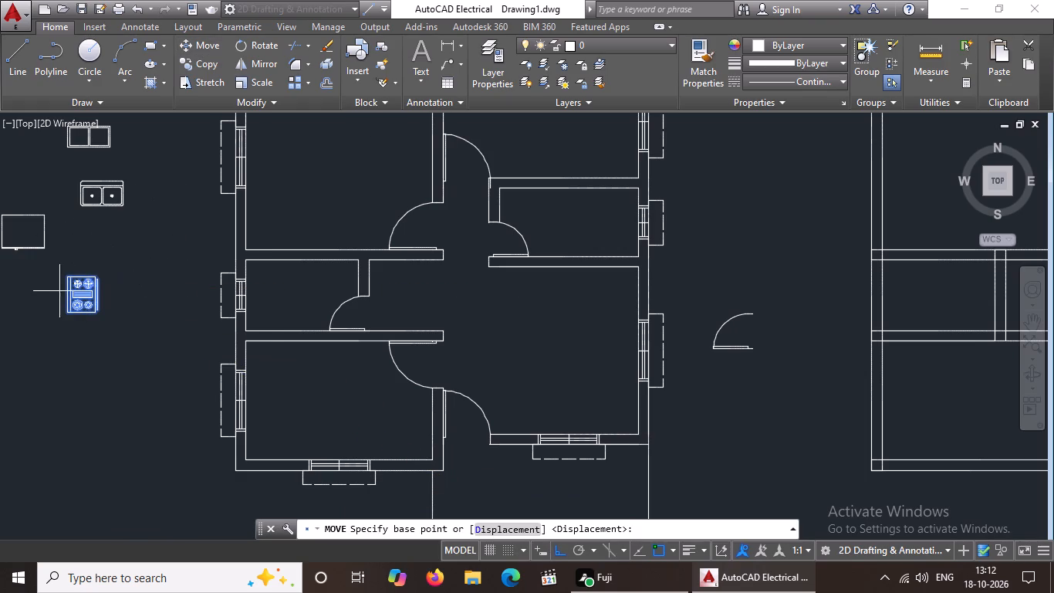
{"action": "scroll", "coordinate": [56, 295], "scroll_direction": "up", "scroll_amount": 1}
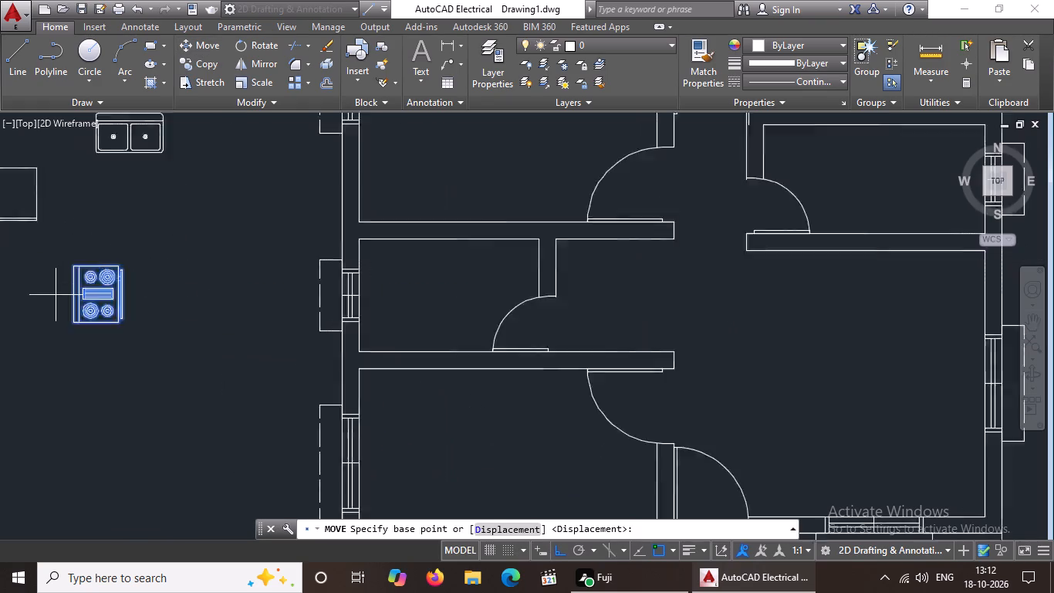
{"action": "scroll", "coordinate": [56, 295], "scroll_direction": "up", "scroll_amount": 2}
{"action": "left_click", "coordinate": [101, 296]}
{"action": "scroll", "coordinate": [370, 286], "scroll_direction": "down", "scroll_amount": 2}
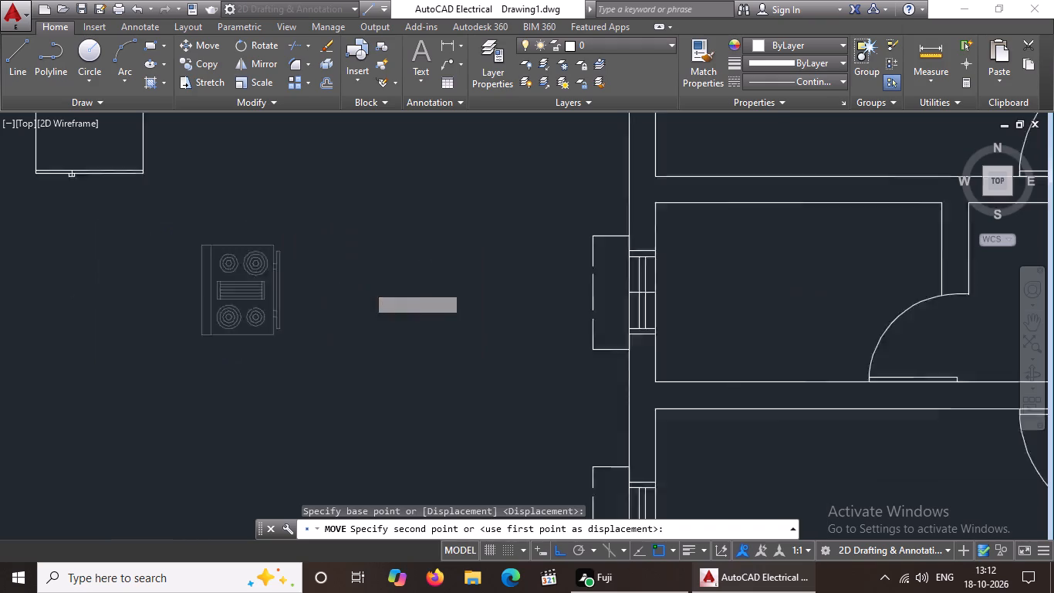
{"action": "scroll", "coordinate": [370, 287], "scroll_direction": "down", "scroll_amount": 2}
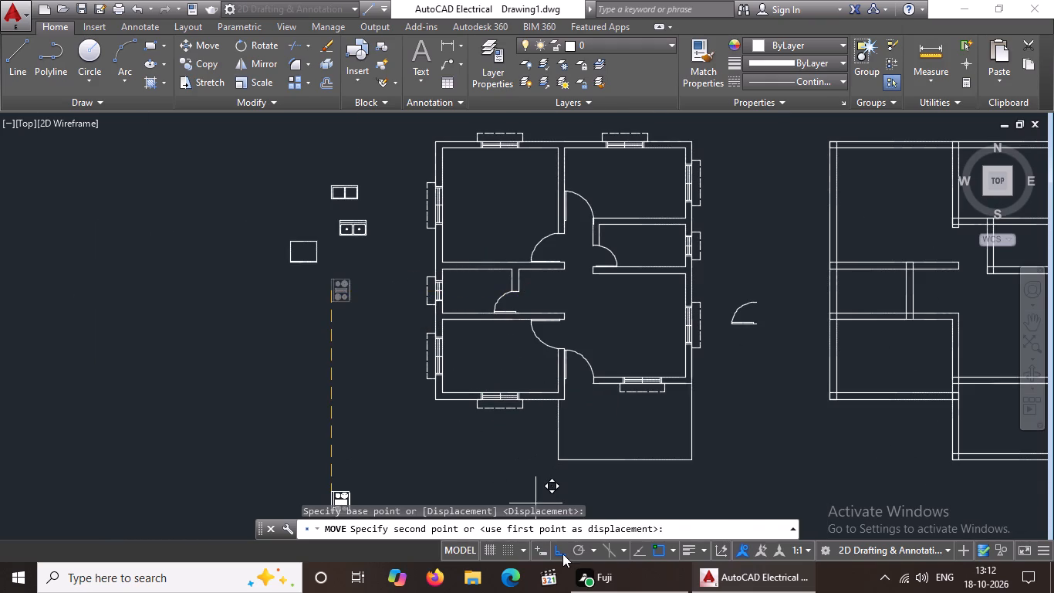
{"action": "left_click", "coordinate": [562, 554]}
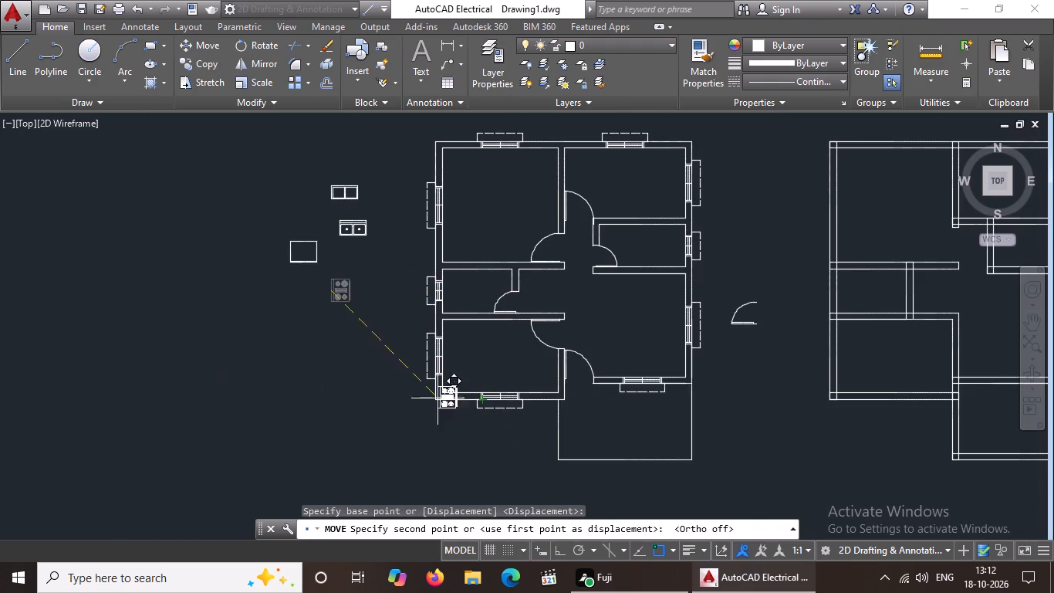
{"action": "scroll", "coordinate": [429, 343], "scroll_direction": "up", "scroll_amount": 3}
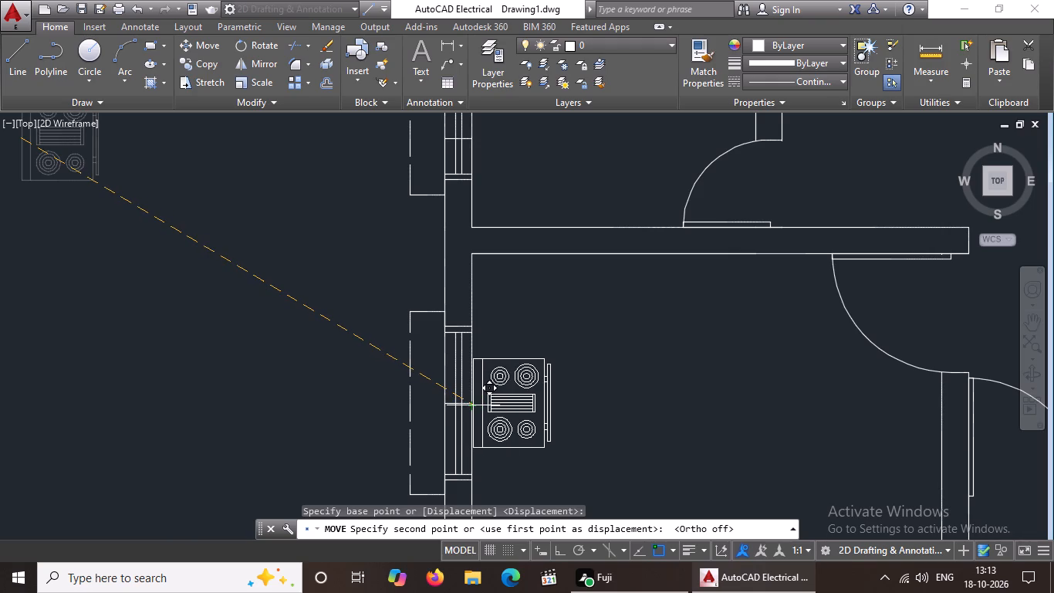
{"action": "left_click", "coordinate": [473, 405]}
Rotate the double sink block outside the left plan by half a turn with Ortho on, so its back edge faces down.
{"action": "scroll", "coordinate": [596, 398], "scroll_direction": "down", "scroll_amount": 3}
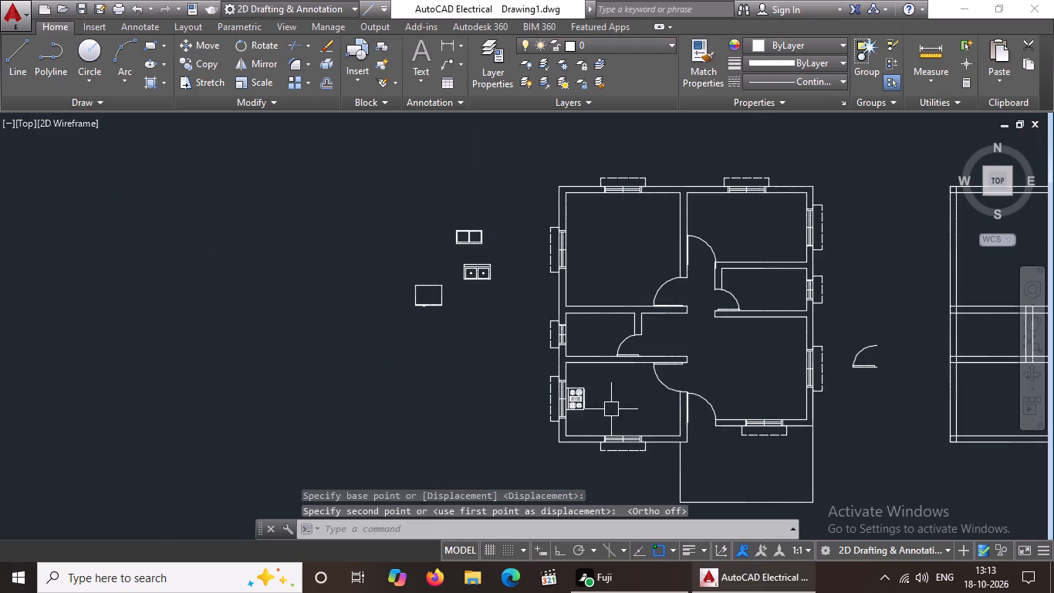
{"action": "middle_click_drag", "start_coordinate": [618, 421], "coordinate": [595, 368]}
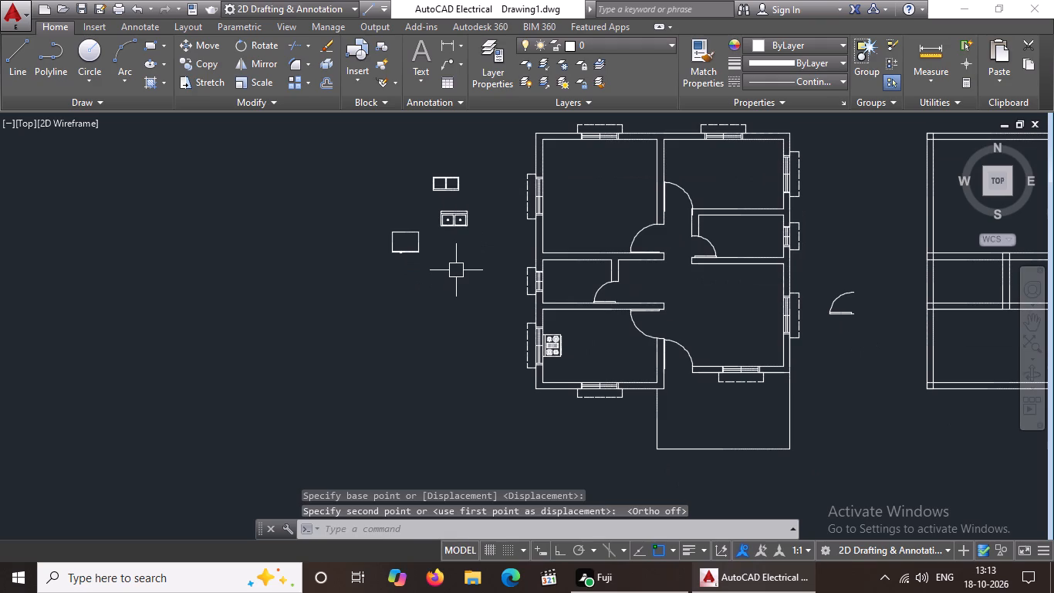
{"action": "left_click", "coordinate": [452, 215]}
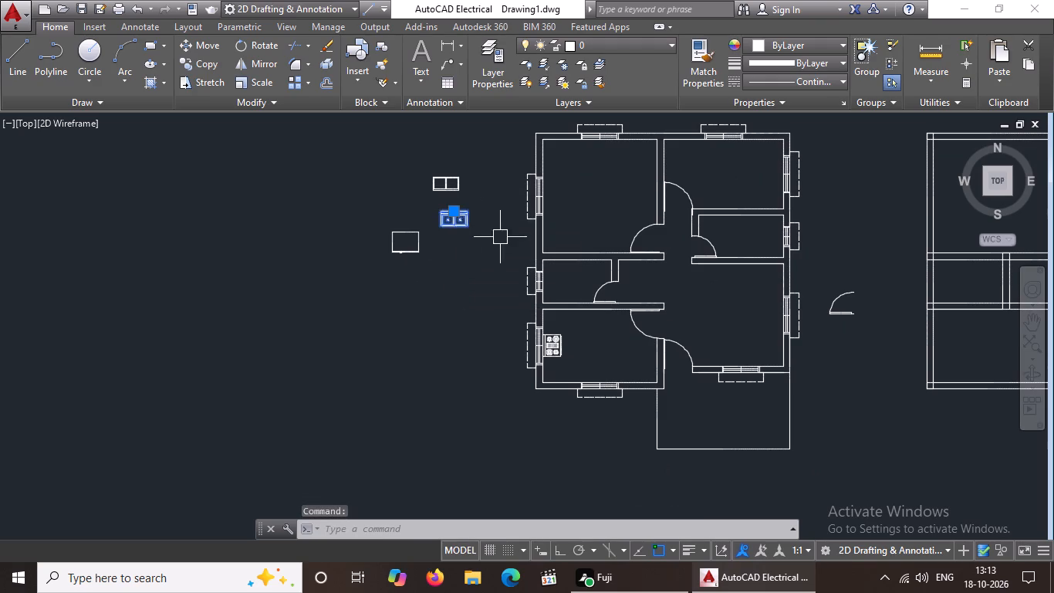
{"action": "left_click", "coordinate": [271, 45]}
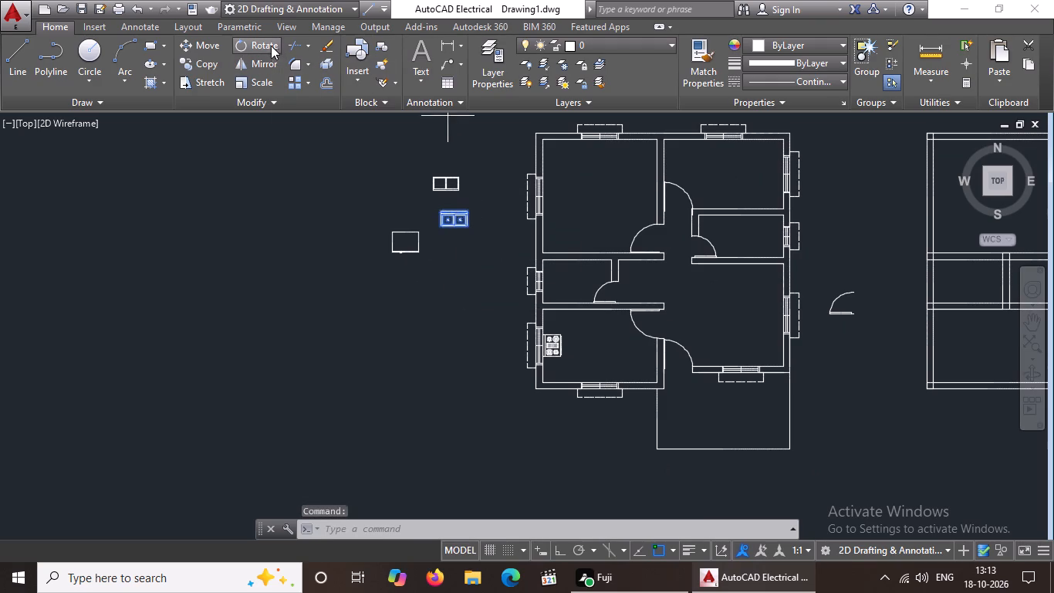
{"action": "left_click", "coordinate": [451, 222]}
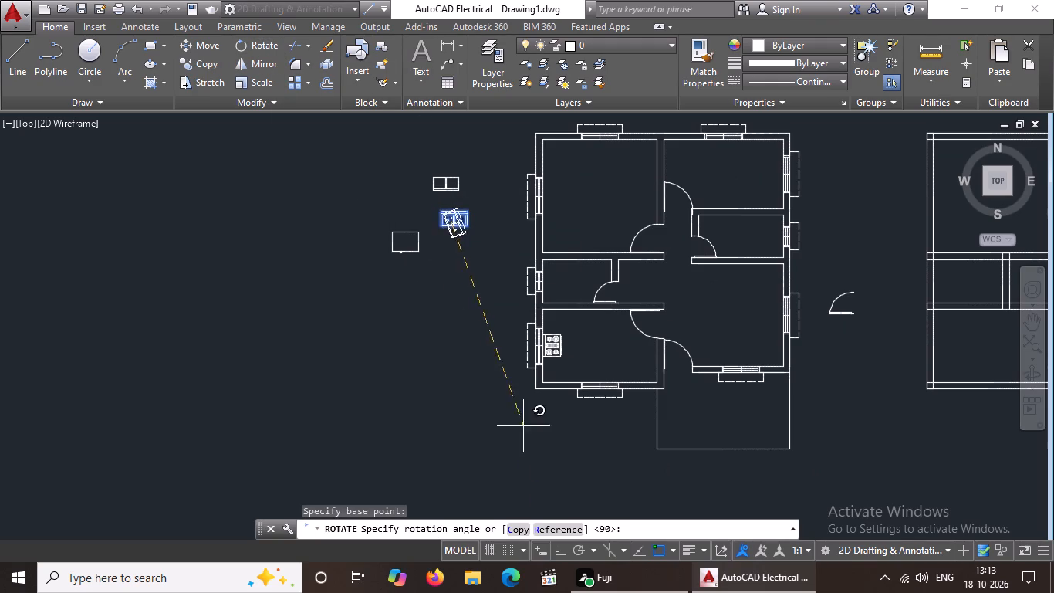
{"action": "left_click", "coordinate": [557, 547]}
{"action": "left_click", "coordinate": [421, 226]}
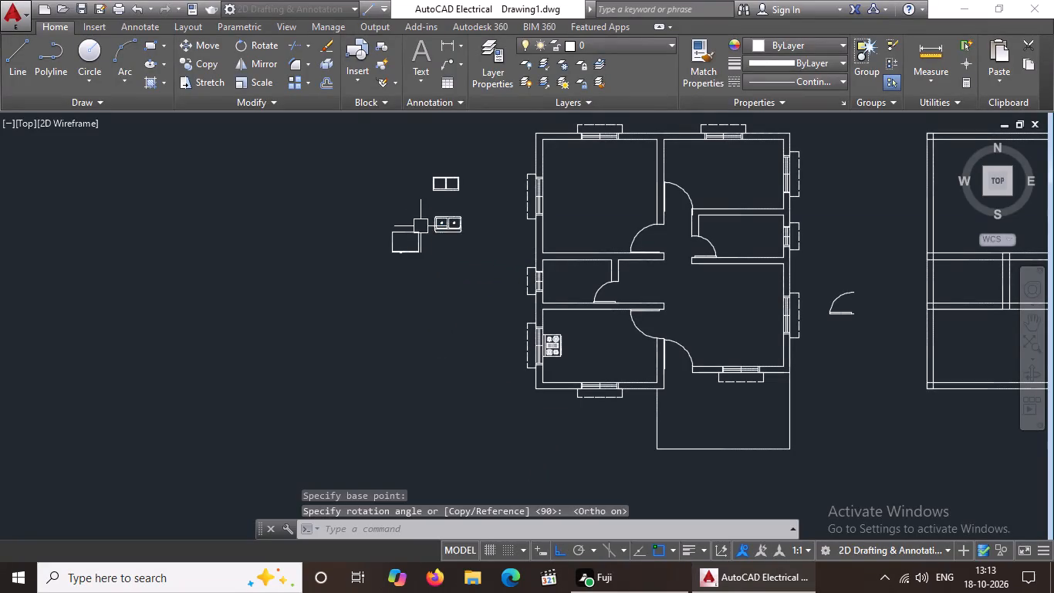
Move the double sink block into the lower-left room, its back edge's midpoint at the bottom wall's window, with Ortho off.
{"action": "left_click", "coordinate": [444, 221]}
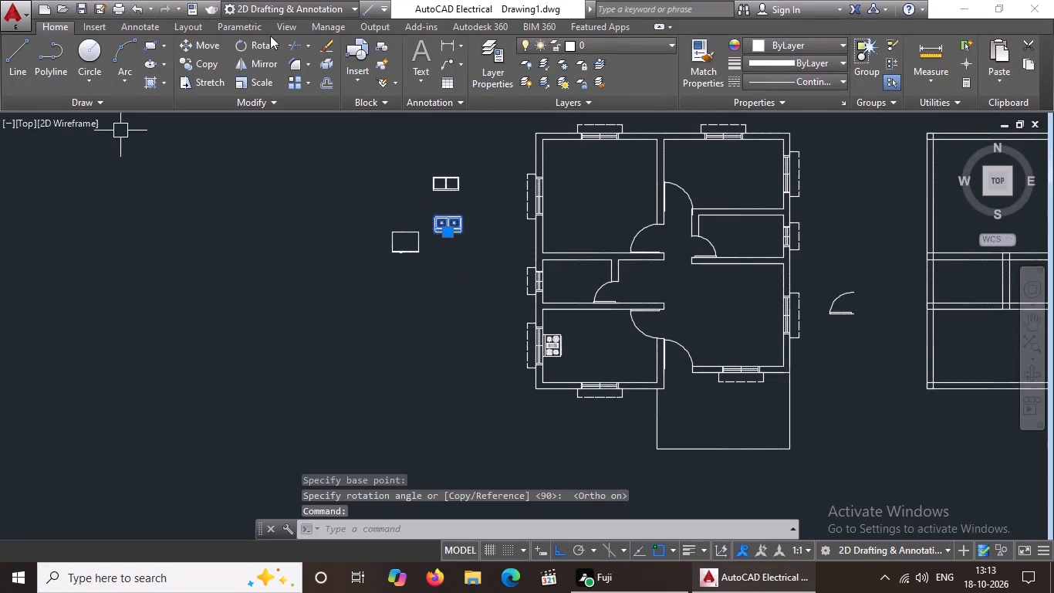
{"action": "left_click_drag", "start_coordinate": [187, 44], "coordinate": [223, 56]}
{"action": "left_click", "coordinate": [210, 39]}
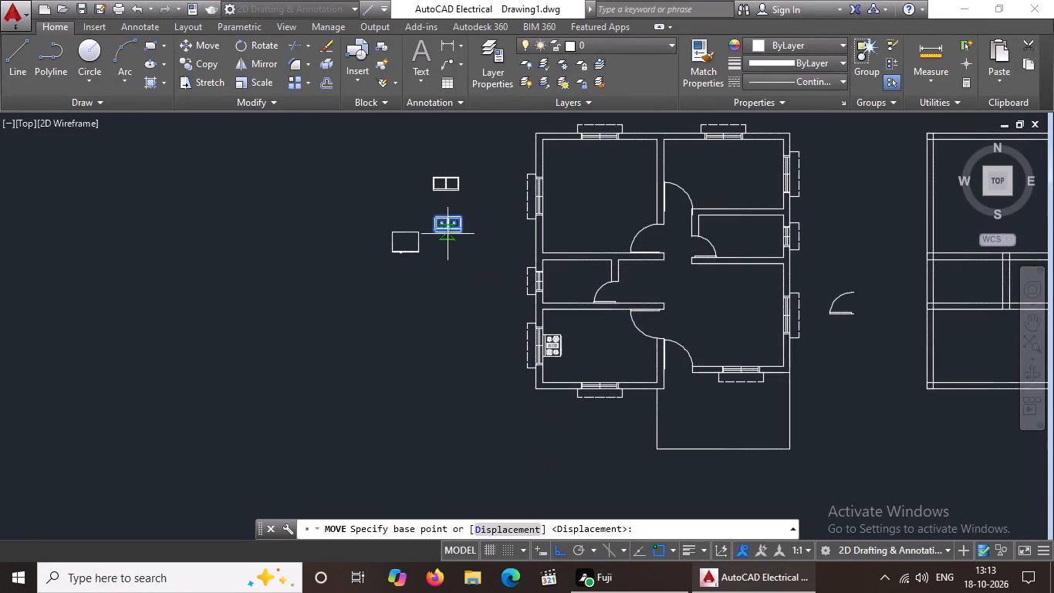
{"action": "scroll", "coordinate": [448, 235], "scroll_direction": "up", "scroll_amount": 3}
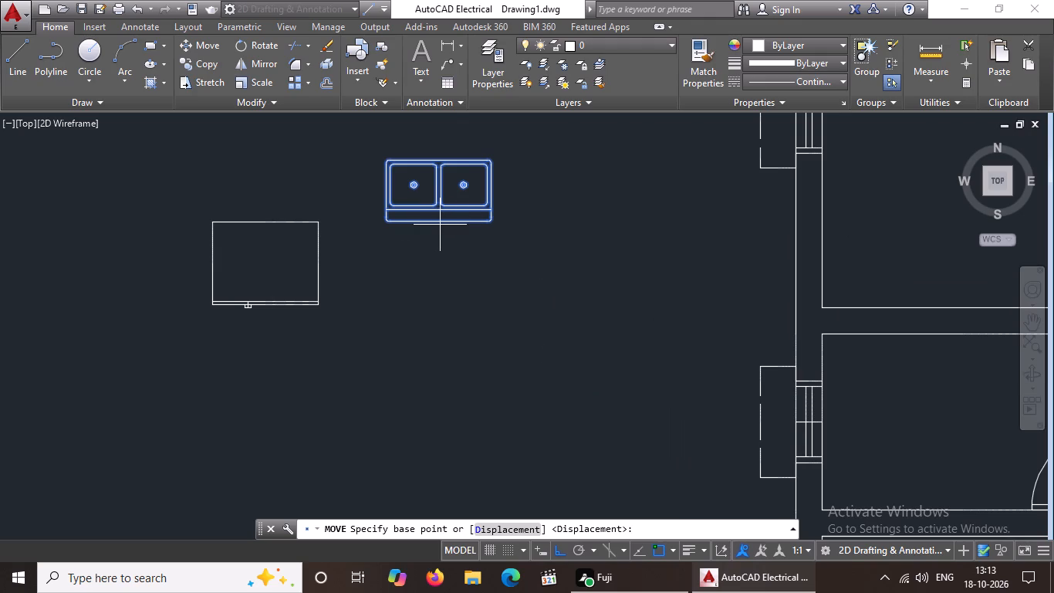
{"action": "left_click", "coordinate": [440, 221]}
{"action": "scroll", "coordinate": [513, 306], "scroll_direction": "down", "scroll_amount": 3}
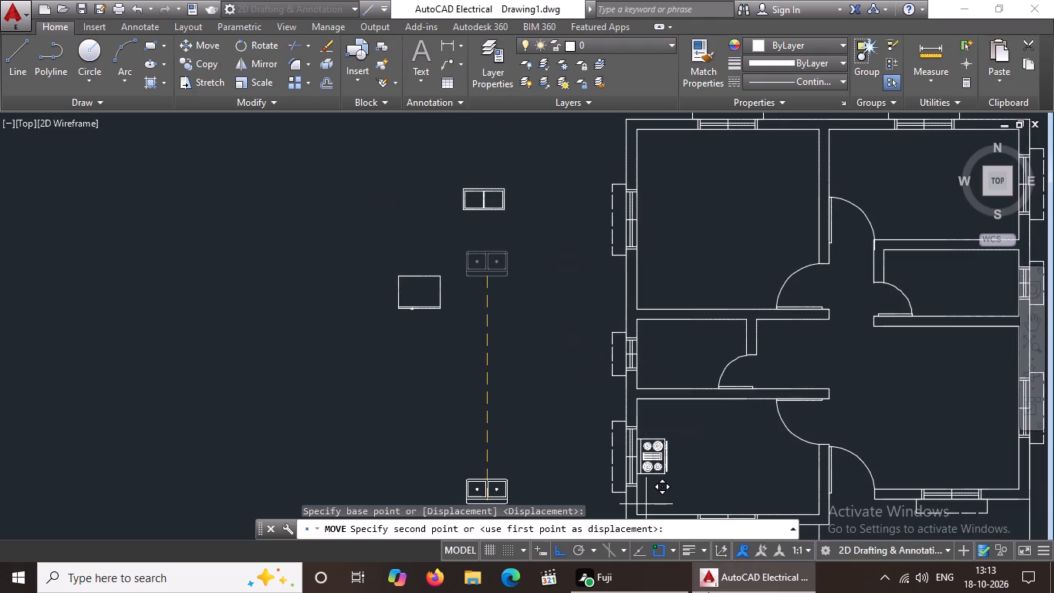
{"action": "left_click", "coordinate": [560, 545]}
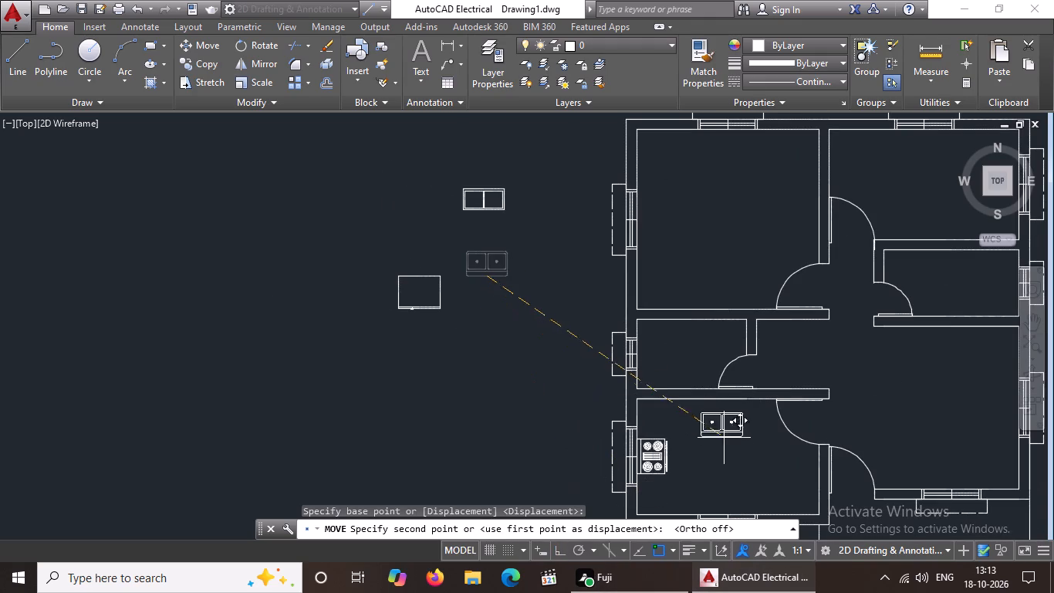
{"action": "middle_click_drag", "start_coordinate": [727, 443], "coordinate": [665, 417]}
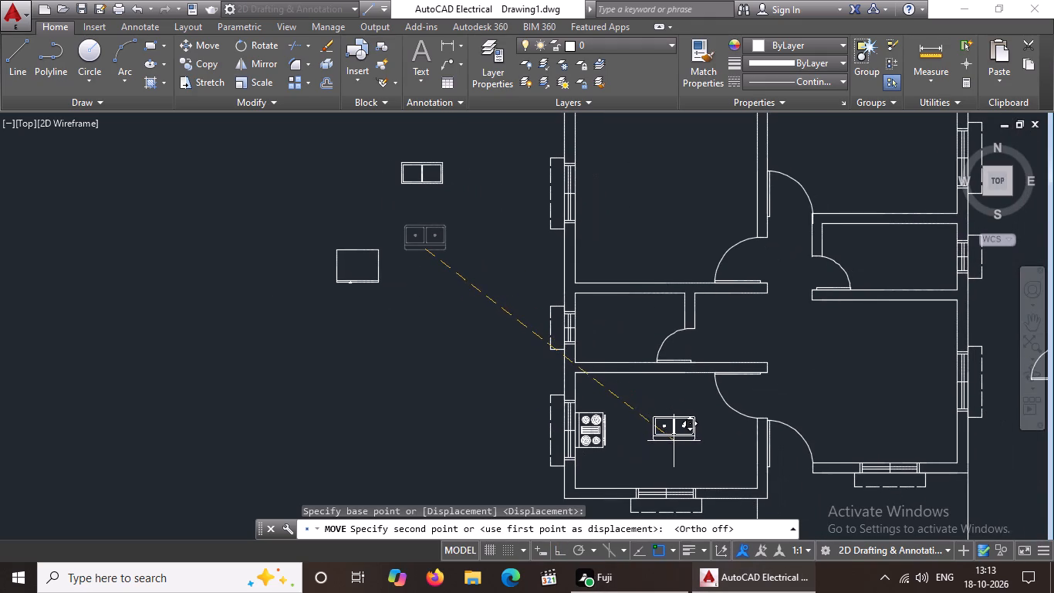
{"action": "middle_click_drag", "start_coordinate": [664, 427], "coordinate": [652, 412]}
{"action": "scroll", "coordinate": [655, 476], "scroll_direction": "up", "scroll_amount": 2}
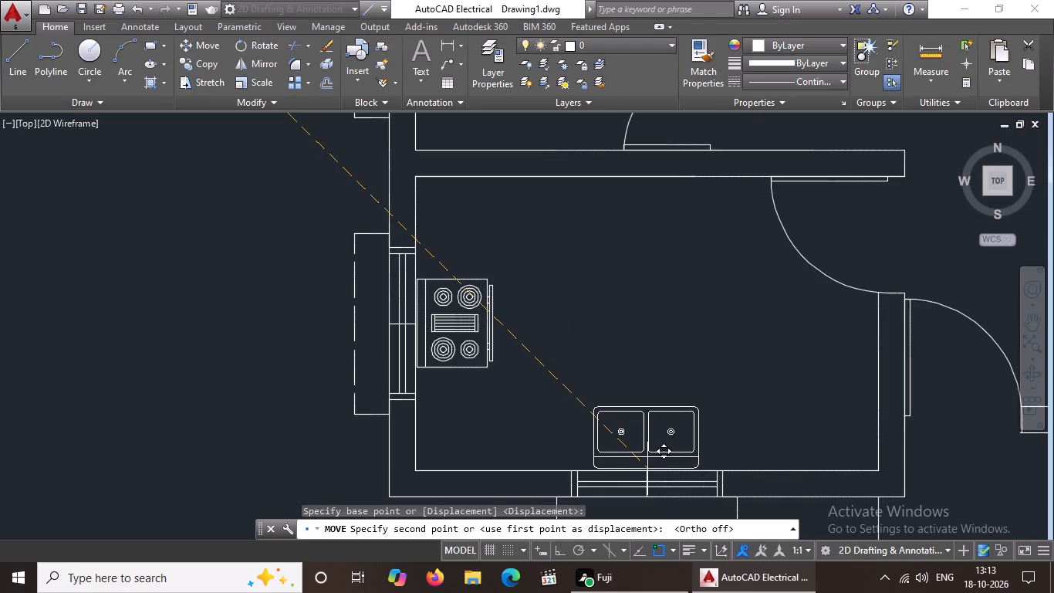
{"action": "left_click", "coordinate": [647, 469]}
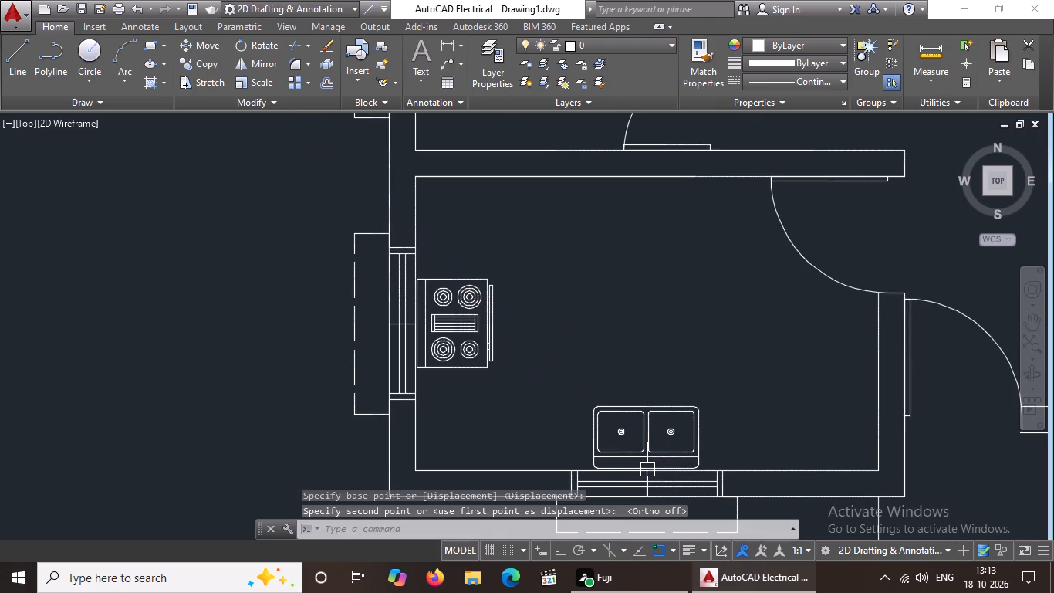
Move the wall cabinet block into the kitchen's lower-right corner, against the bottom and right walls.
{"action": "scroll", "coordinate": [697, 449], "scroll_direction": "down", "scroll_amount": 2}
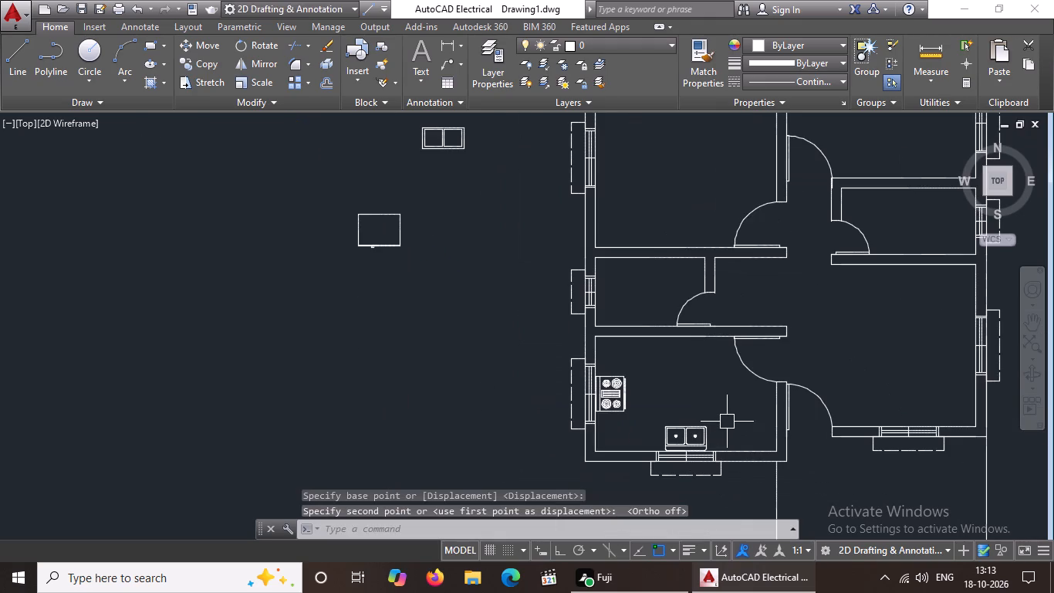
{"action": "middle_click_drag", "start_coordinate": [499, 331], "coordinate": [474, 378]}
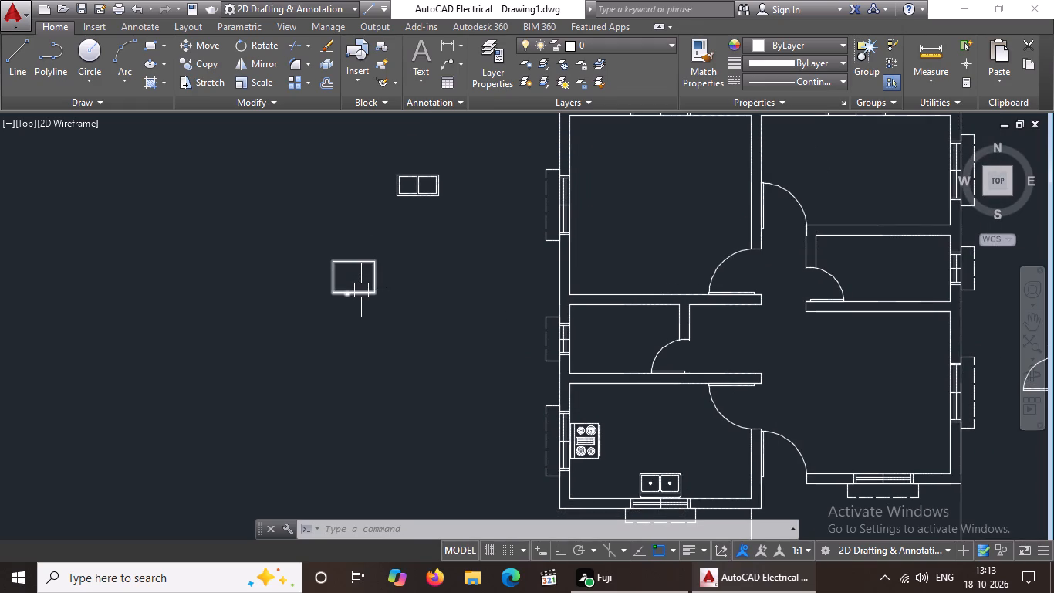
{"action": "left_click", "coordinate": [401, 195]}
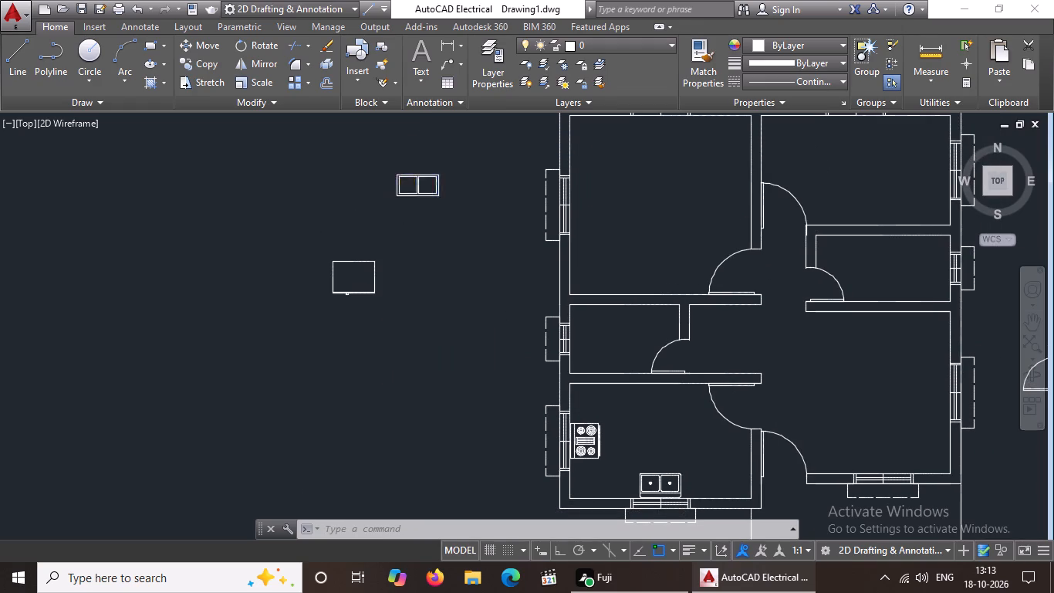
{"action": "left_click", "coordinate": [214, 42]}
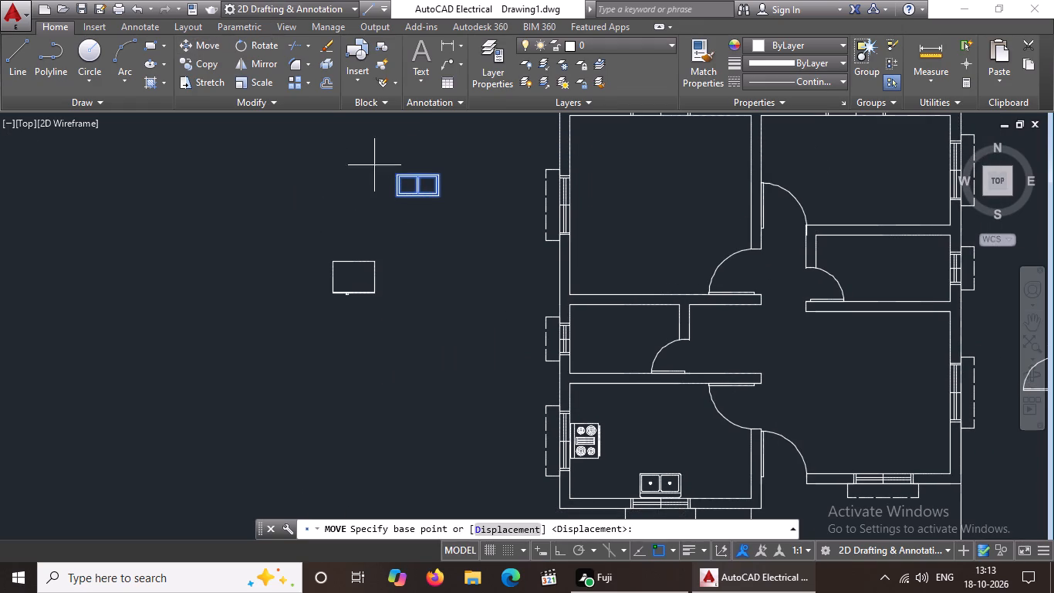
{"action": "scroll", "coordinate": [446, 190], "scroll_direction": "up", "scroll_amount": 2}
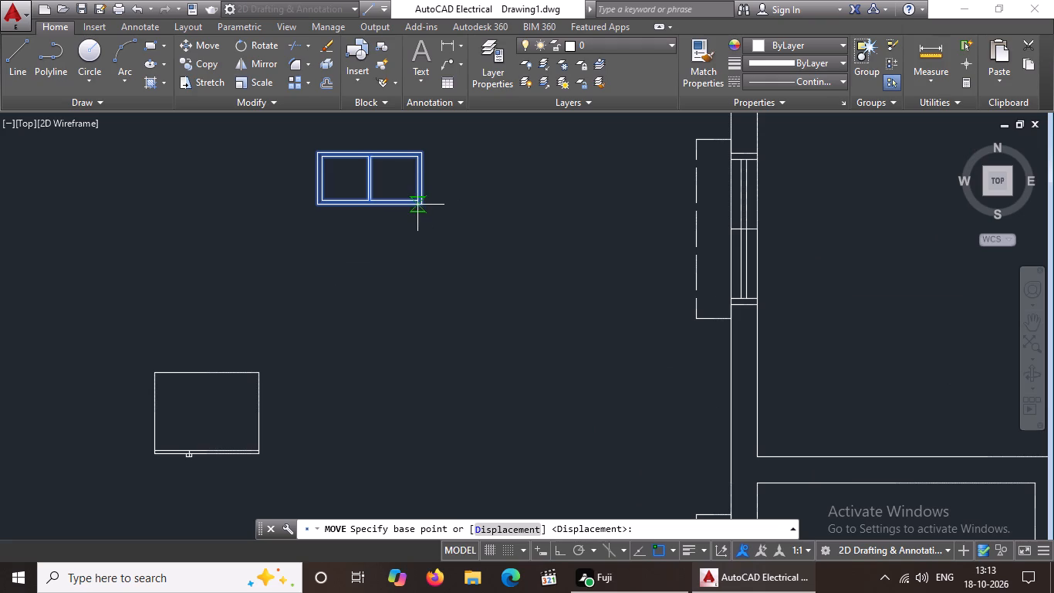
{"action": "left_click", "coordinate": [424, 202]}
{"action": "scroll", "coordinate": [438, 239], "scroll_direction": "down", "scroll_amount": 3}
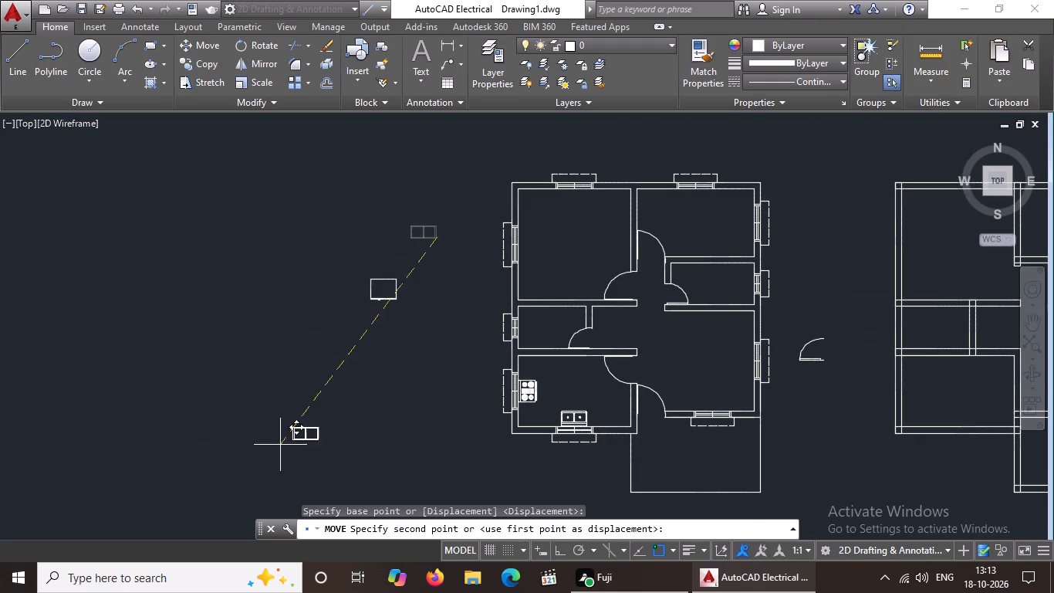
{"action": "scroll", "coordinate": [617, 430], "scroll_direction": "up", "scroll_amount": 2}
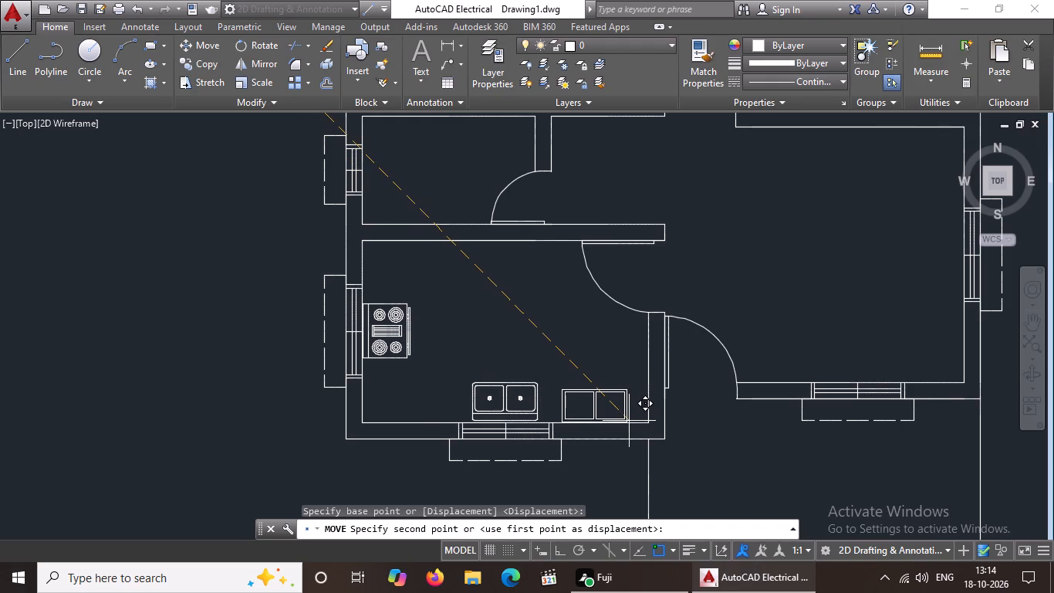
{"action": "scroll", "coordinate": [655, 422], "scroll_direction": "up", "scroll_amount": 2}
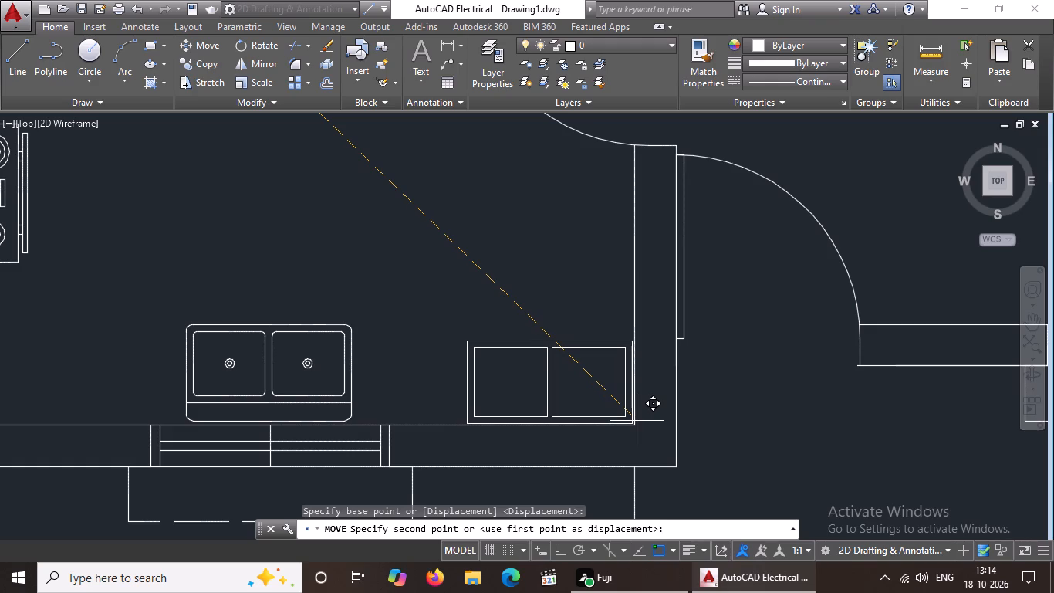
{"action": "left_click", "coordinate": [637, 420]}
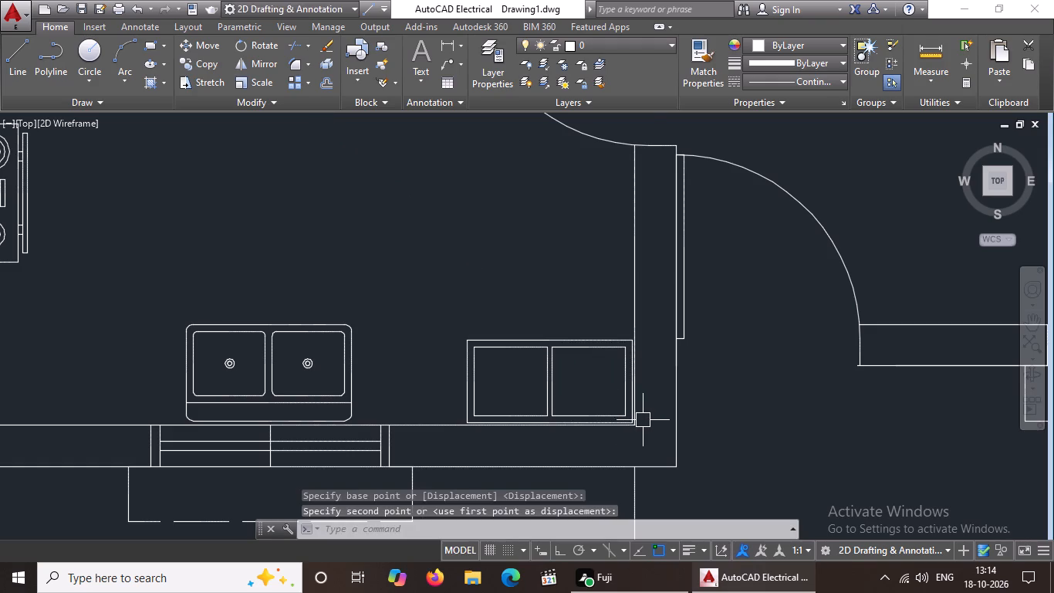
Copy the wall cabinet block from the kitchen's lower-right corner to its lower-left corner, about 10'-1" across, with Ortho on.
{"action": "scroll", "coordinate": [614, 417], "scroll_direction": "down", "scroll_amount": 1}
{"action": "left_click", "coordinate": [526, 378]}
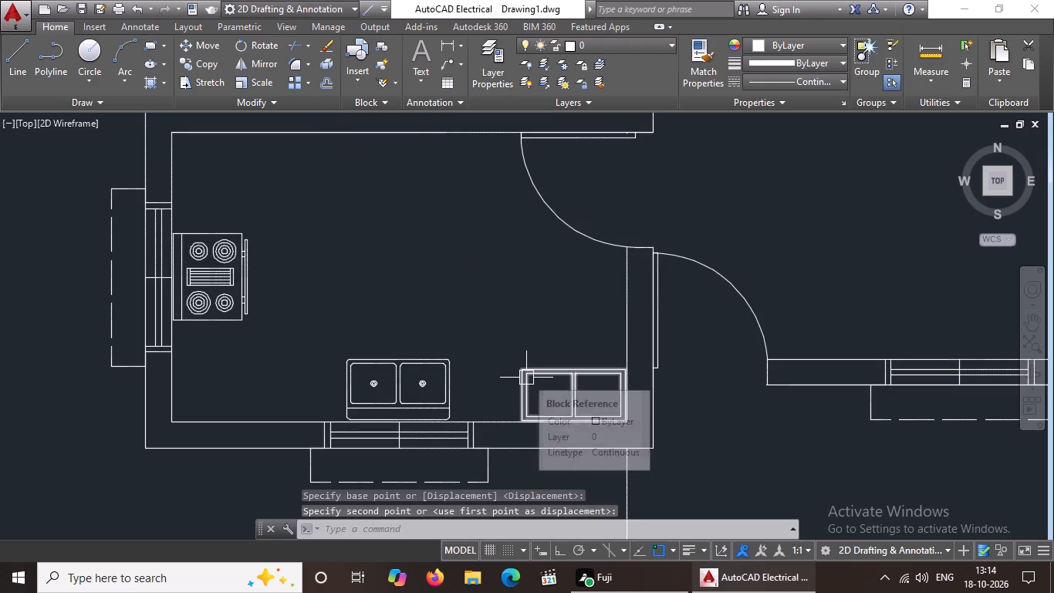
{"action": "left_click", "coordinate": [197, 65]}
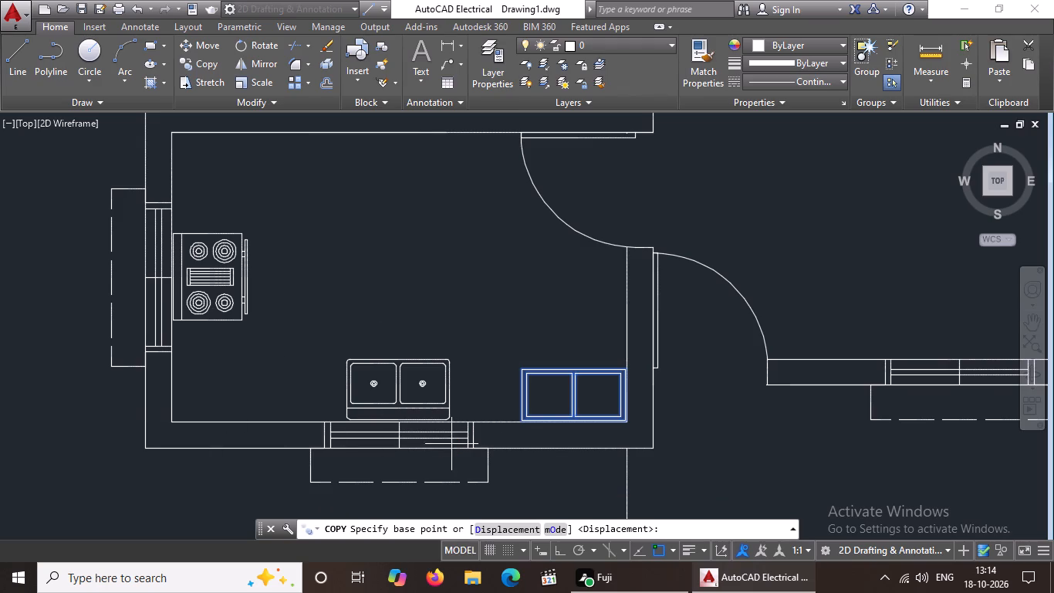
{"action": "scroll", "coordinate": [485, 427], "scroll_direction": "up", "scroll_amount": 2}
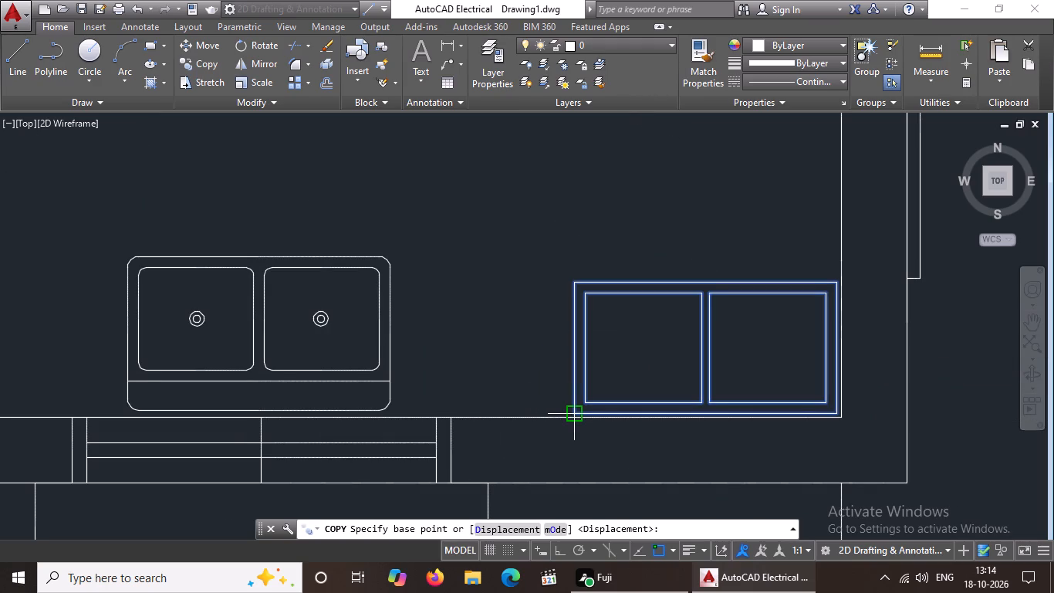
{"action": "left_click", "coordinate": [554, 544]}
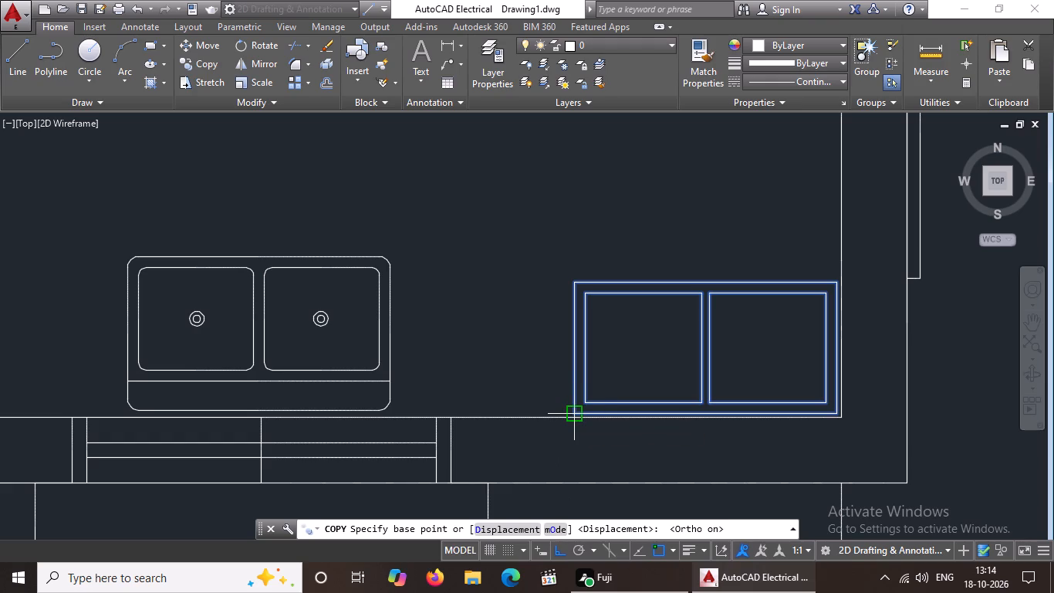
{"action": "left_click", "coordinate": [574, 415]}
{"action": "scroll", "coordinate": [162, 442], "scroll_direction": "down", "scroll_amount": 2}
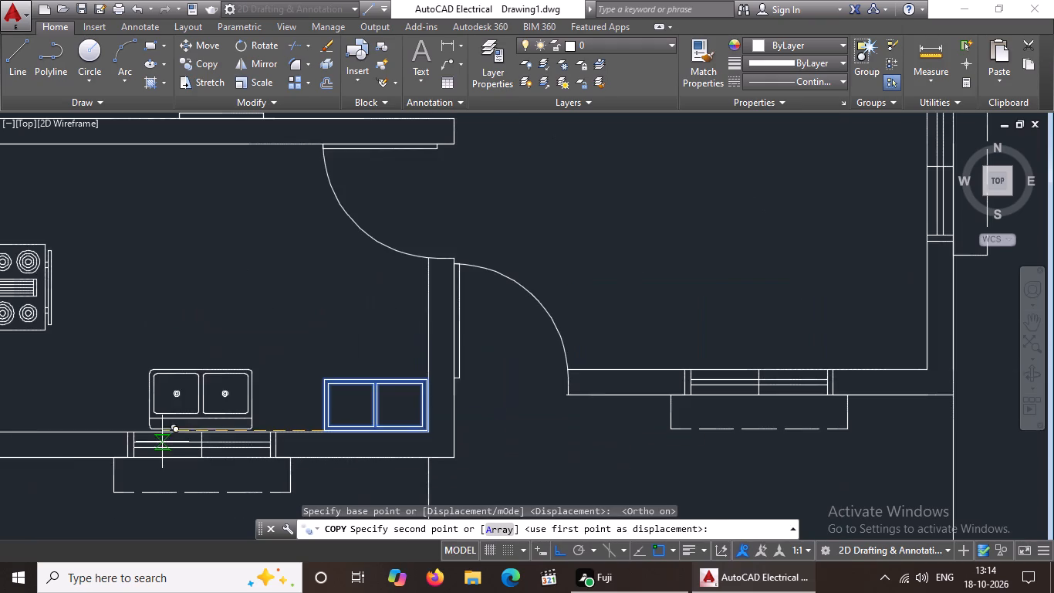
{"action": "scroll", "coordinate": [71, 413], "scroll_direction": "down", "scroll_amount": 2}
{"action": "scroll", "coordinate": [32, 409], "scroll_direction": "up", "scroll_amount": 3}
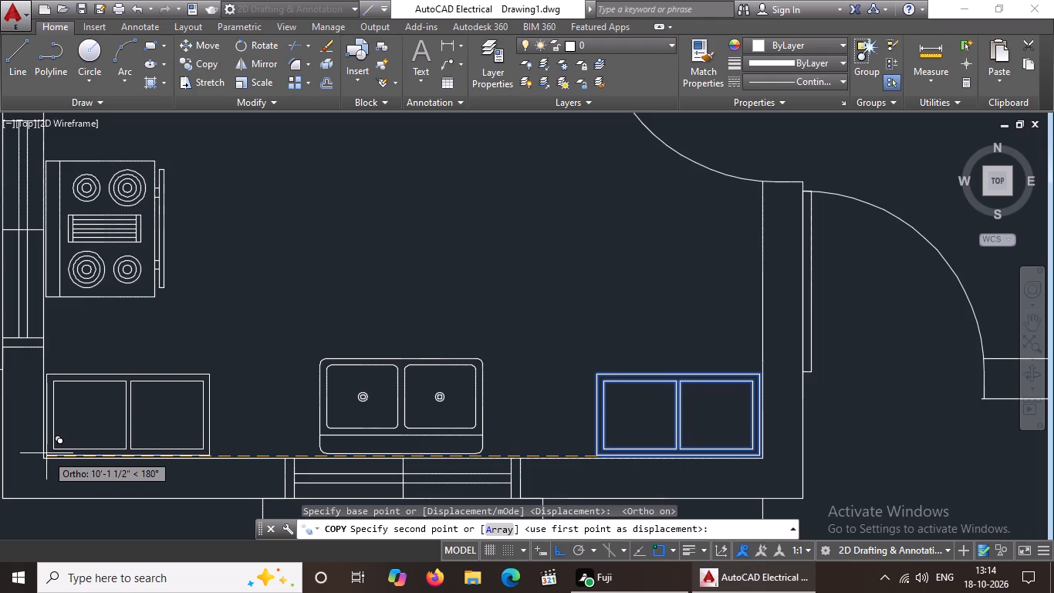
{"action": "left_click", "coordinate": [47, 452]}
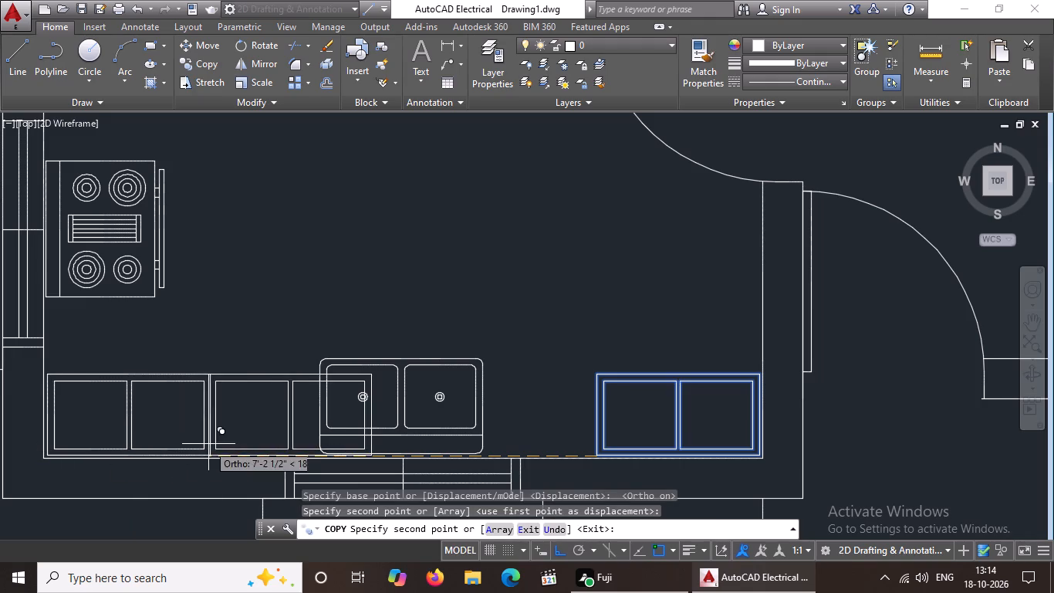
{"action": "key", "text": "Escape"}
Move the refrigerator block from outside the left plan into the kitchen, just above the lower-right wall cabinet, with Ortho off.
{"action": "scroll", "coordinate": [331, 444], "scroll_direction": "down", "scroll_amount": 2}
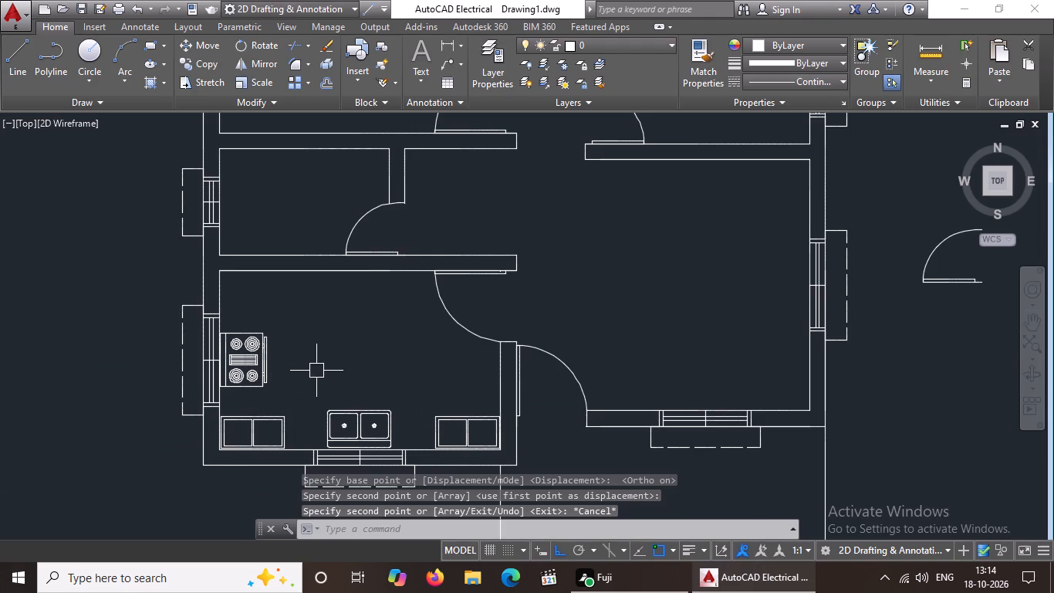
{"action": "middle_click_drag", "start_coordinate": [316, 371], "coordinate": [311, 408]}
{"action": "scroll", "coordinate": [262, 200], "scroll_direction": "down", "scroll_amount": 3}
{"action": "left_click_drag", "start_coordinate": [144, 168], "coordinate": [144, 169]}
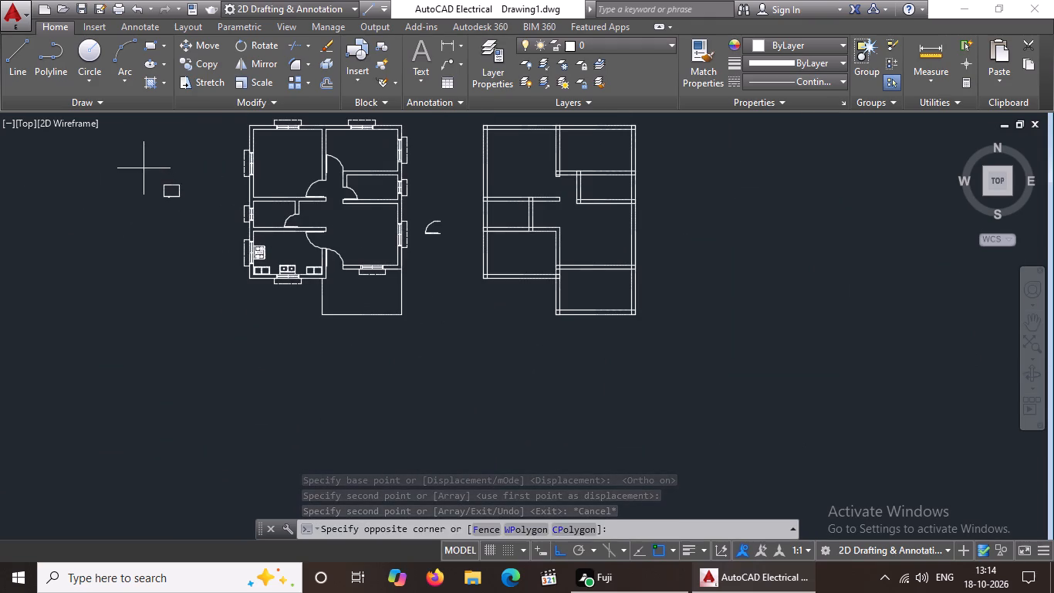
{"action": "left_click_drag", "start_coordinate": [144, 169], "coordinate": [147, 181]}
{"action": "left_click", "coordinate": [186, 212]}
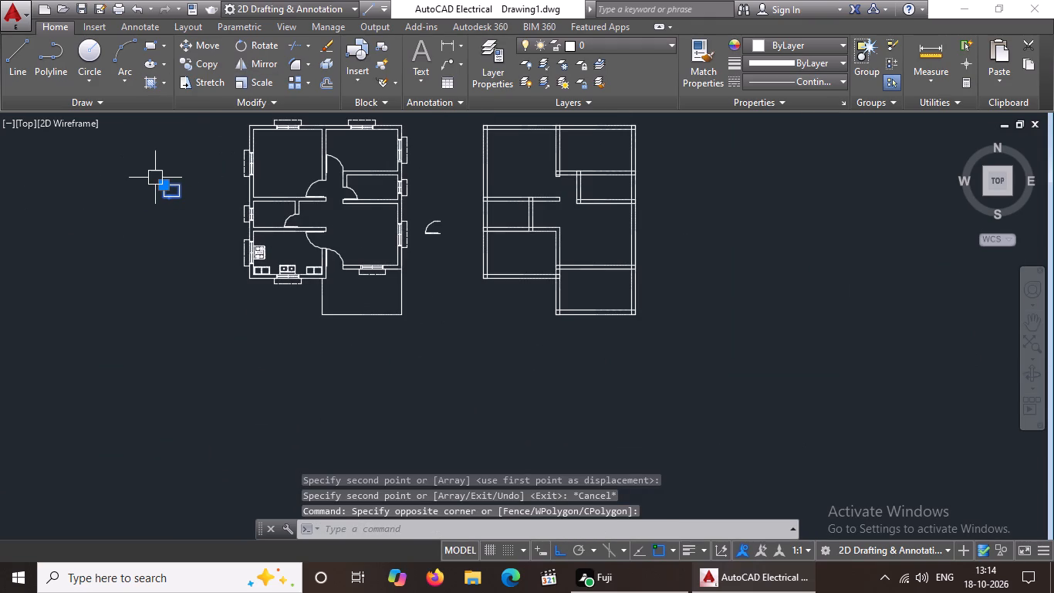
{"action": "left_click", "coordinate": [167, 181]}
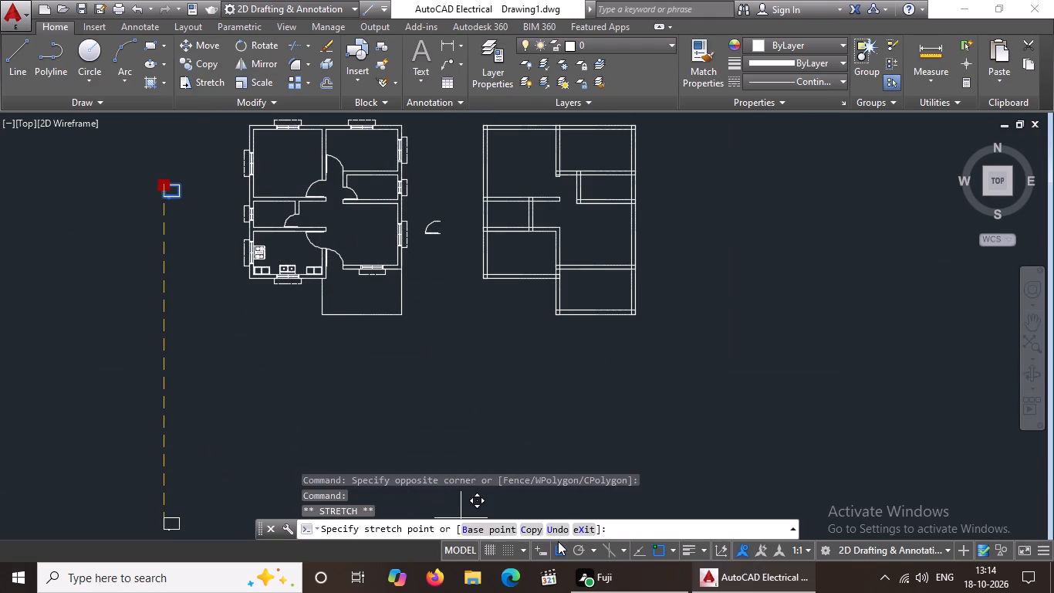
{"action": "left_click", "coordinate": [558, 546]}
{"action": "scroll", "coordinate": [296, 244], "scroll_direction": "up", "scroll_amount": 3}
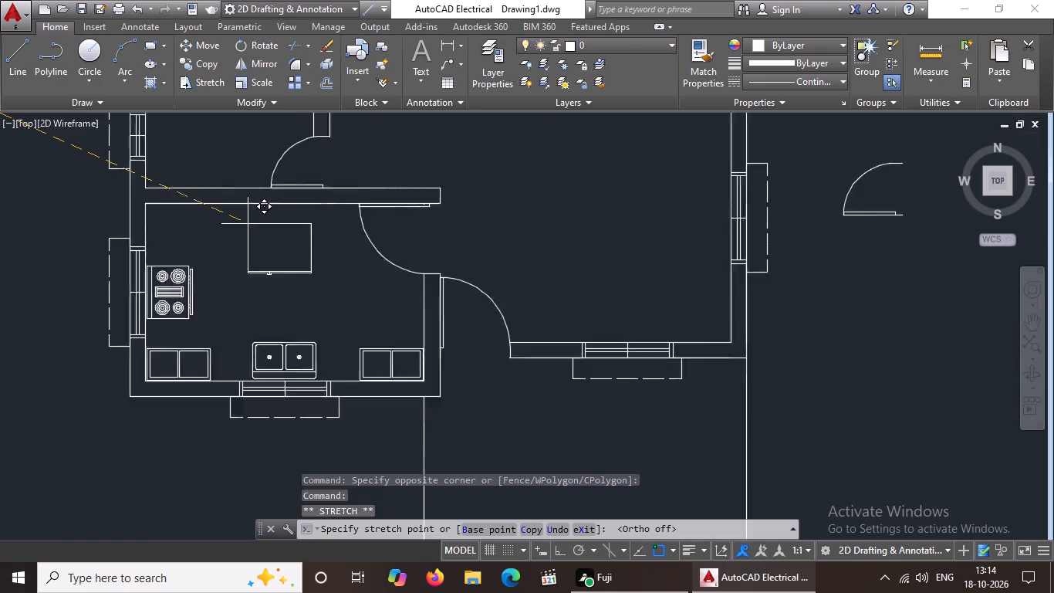
{"action": "scroll", "coordinate": [248, 224], "scroll_direction": "up", "scroll_amount": 1}
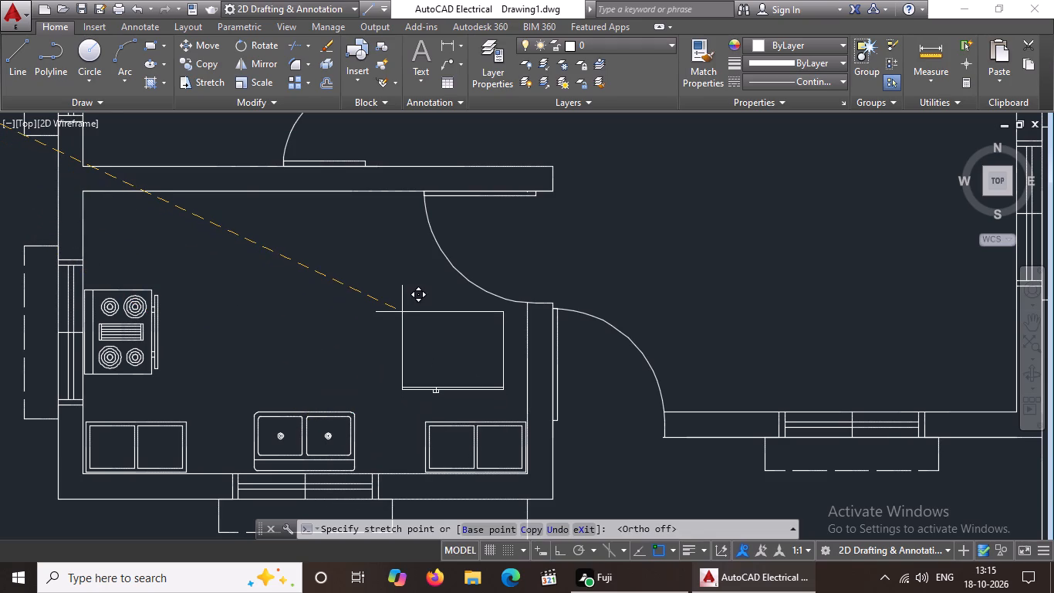
{"action": "left_click", "coordinate": [402, 312]}
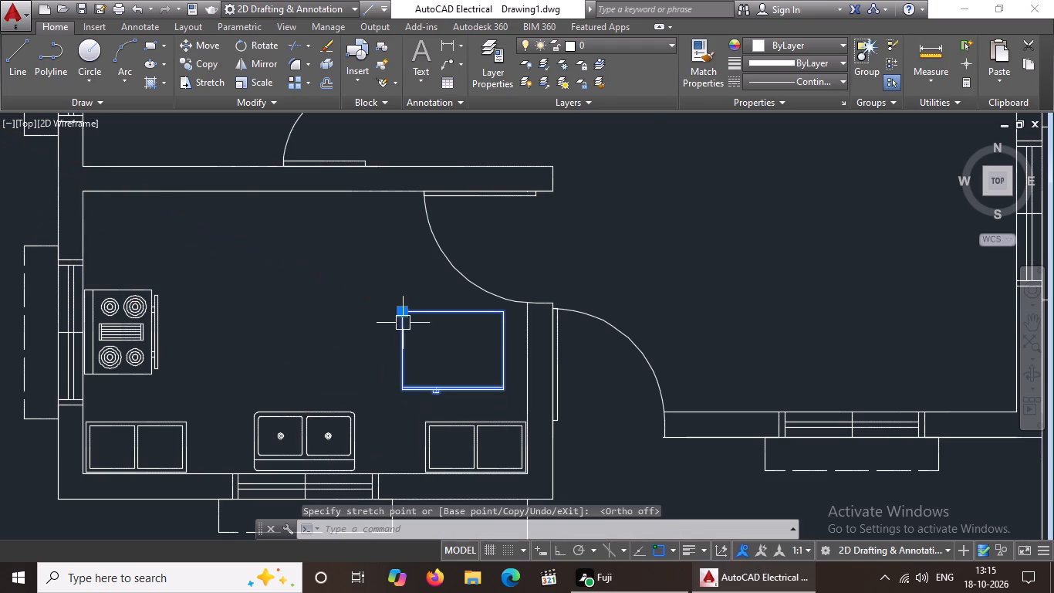
{"action": "scroll", "coordinate": [483, 348], "scroll_direction": "down", "scroll_amount": 2}
{"action": "key", "text": "Escape"}
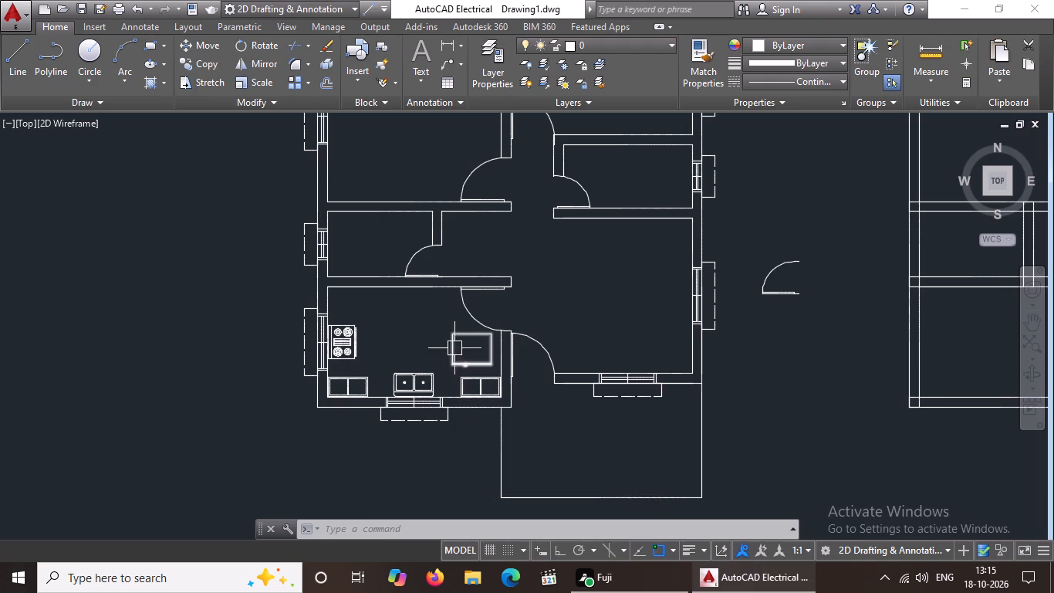
Rotate the refrigerator block 270° about a point inside it with Ortho on, so its door faces left.
{"action": "scroll", "coordinate": [442, 331], "scroll_direction": "up", "scroll_amount": 1}
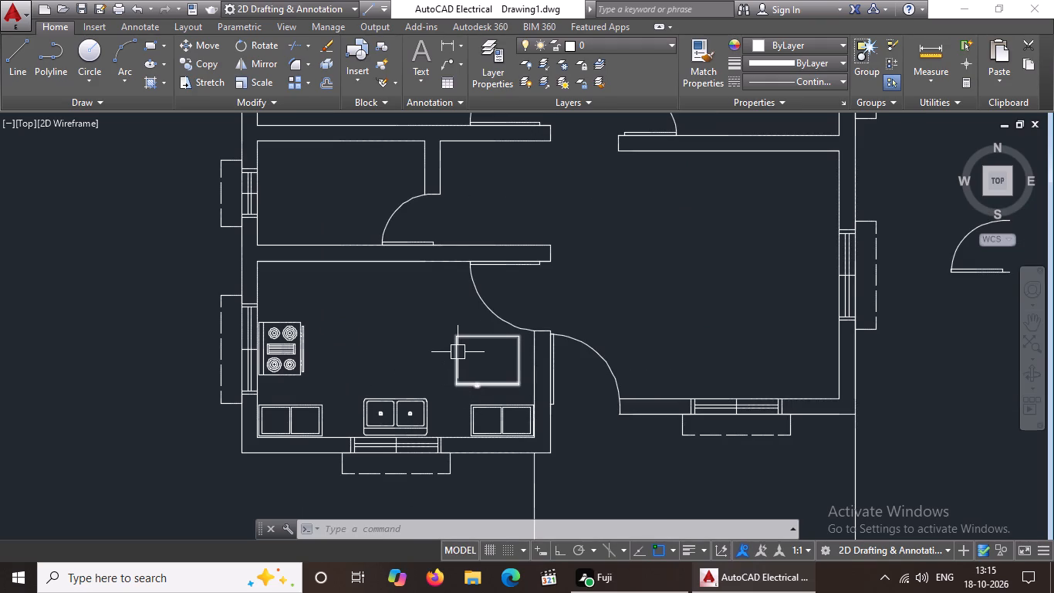
{"action": "left_click", "coordinate": [458, 352]}
{"action": "left_click", "coordinate": [242, 39]}
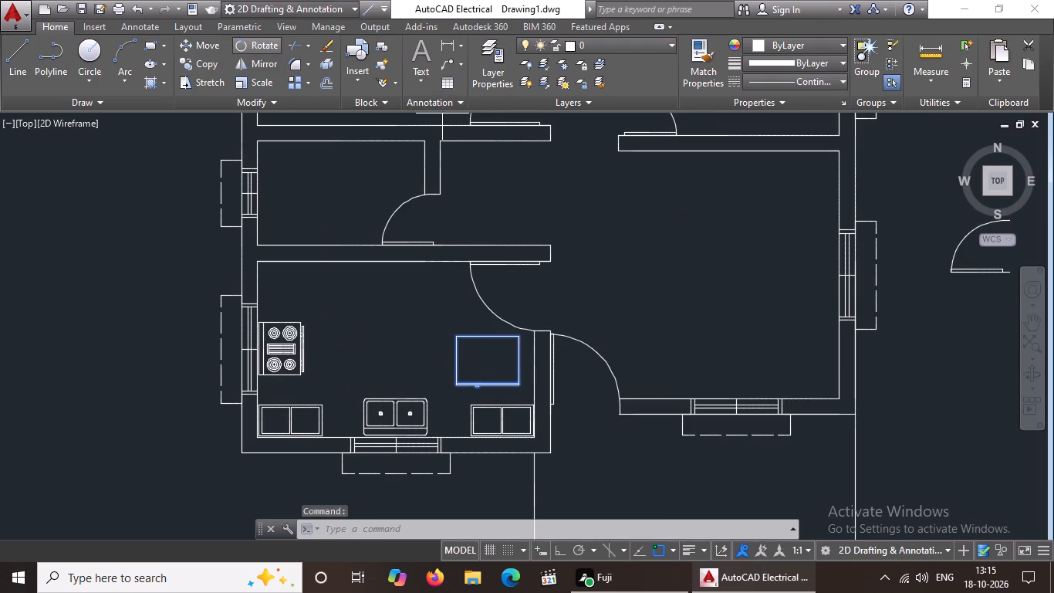
{"action": "left_click", "coordinate": [475, 365]}
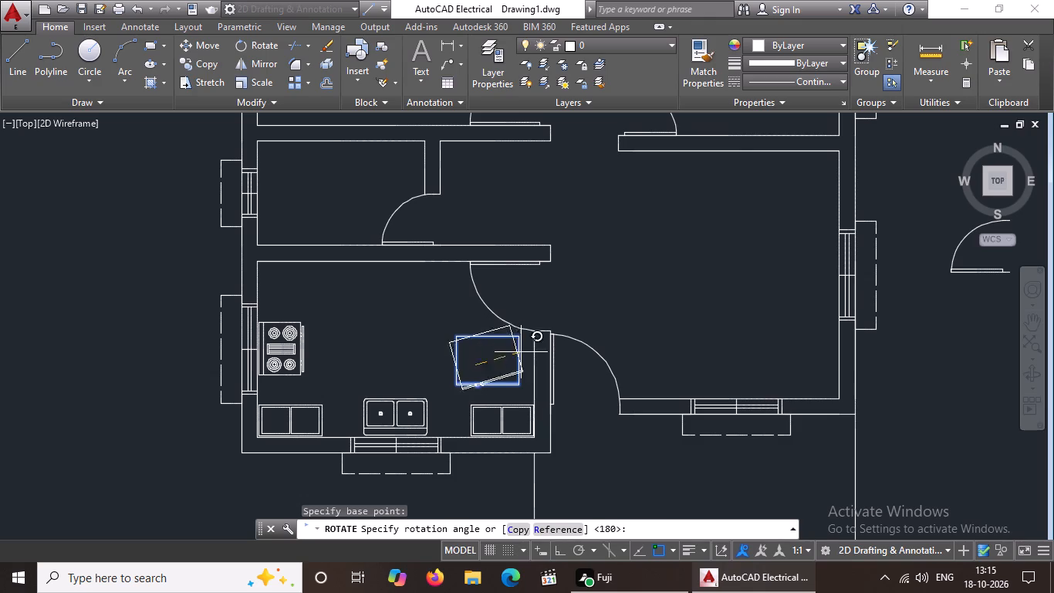
{"action": "left_click", "coordinate": [561, 551]}
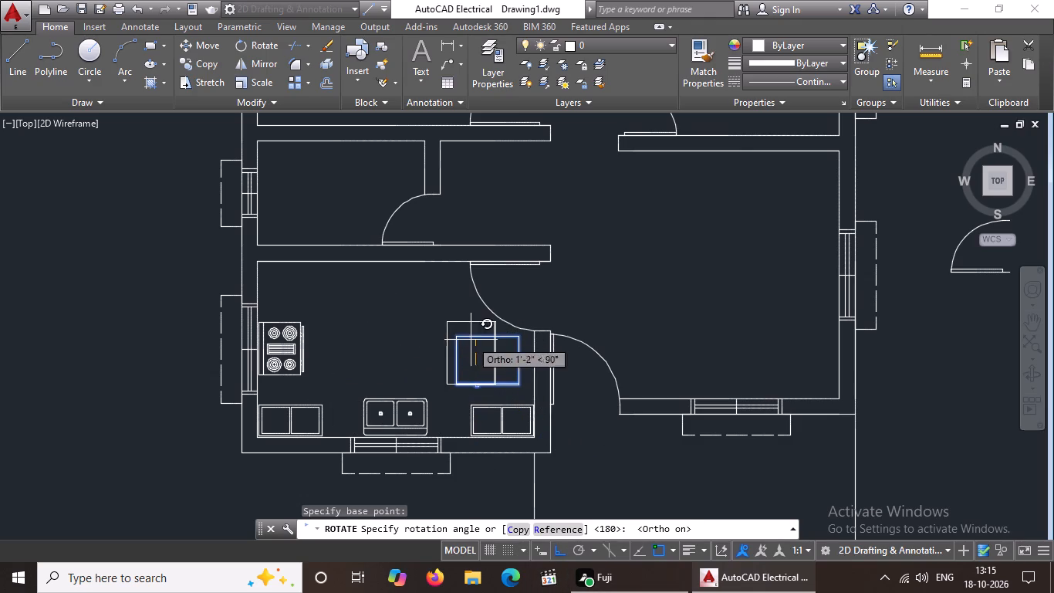
{"action": "left_click", "coordinate": [483, 393]}
{"action": "key", "text": "Escape"}
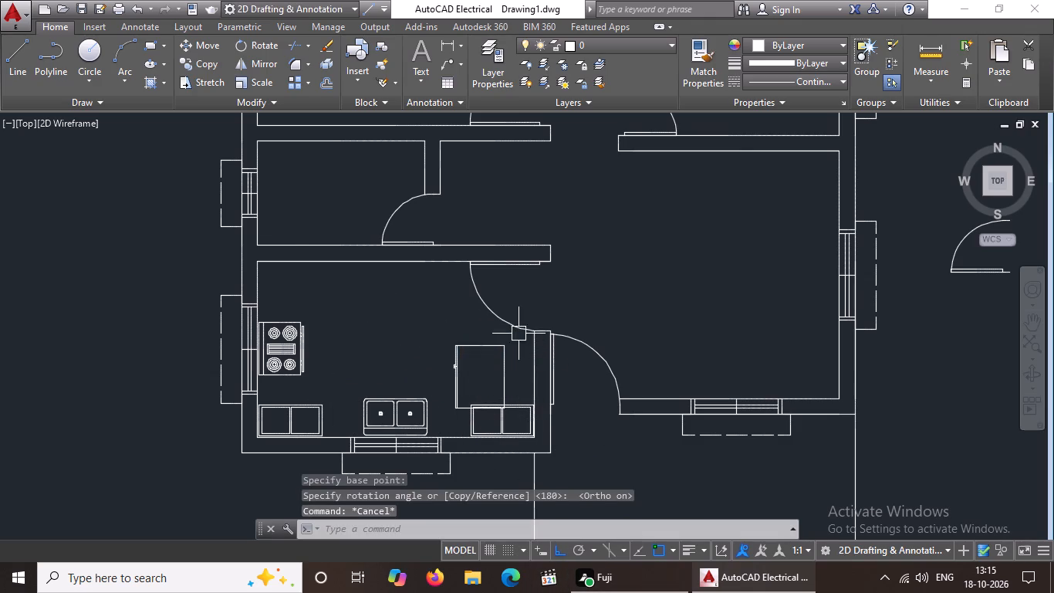
Delete the wall cabinet block in the kitchen's lower-right corner.
{"action": "left_click", "coordinate": [507, 425]}
{"action": "key", "text": "Delete"}
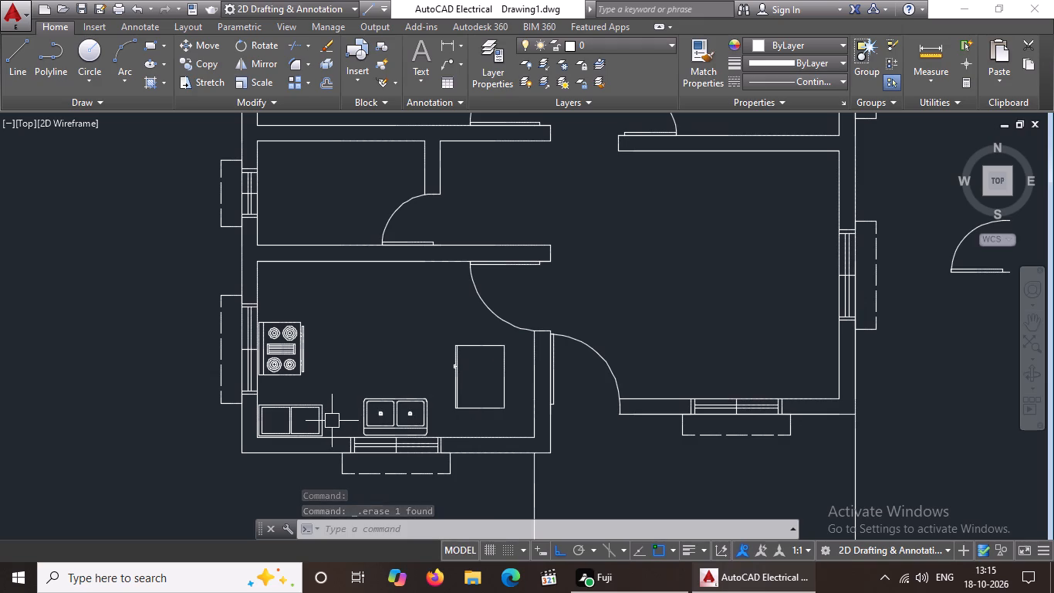
Move the refrigerator block about 1'-4" straight right, placing its back against the kitchen's right wall.
{"action": "left_click", "coordinate": [452, 384]}
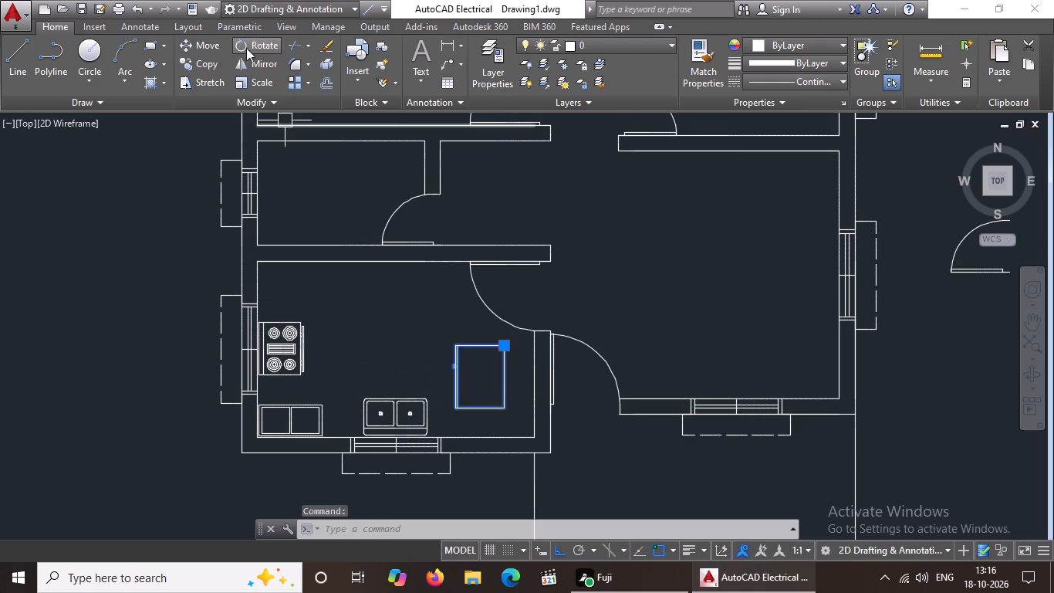
{"action": "left_click", "coordinate": [203, 44]}
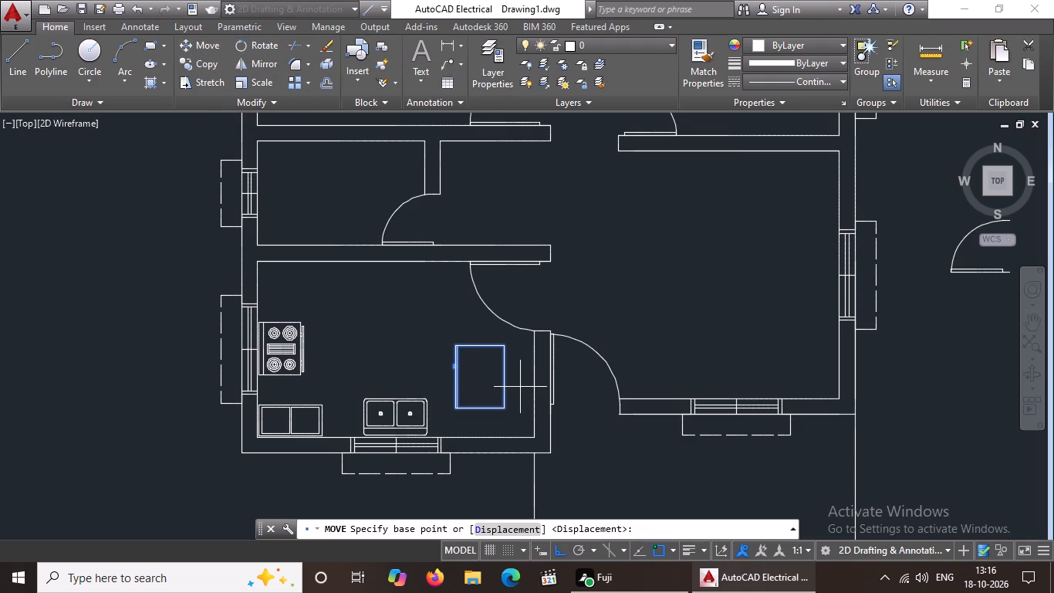
{"action": "left_click", "coordinate": [502, 344]}
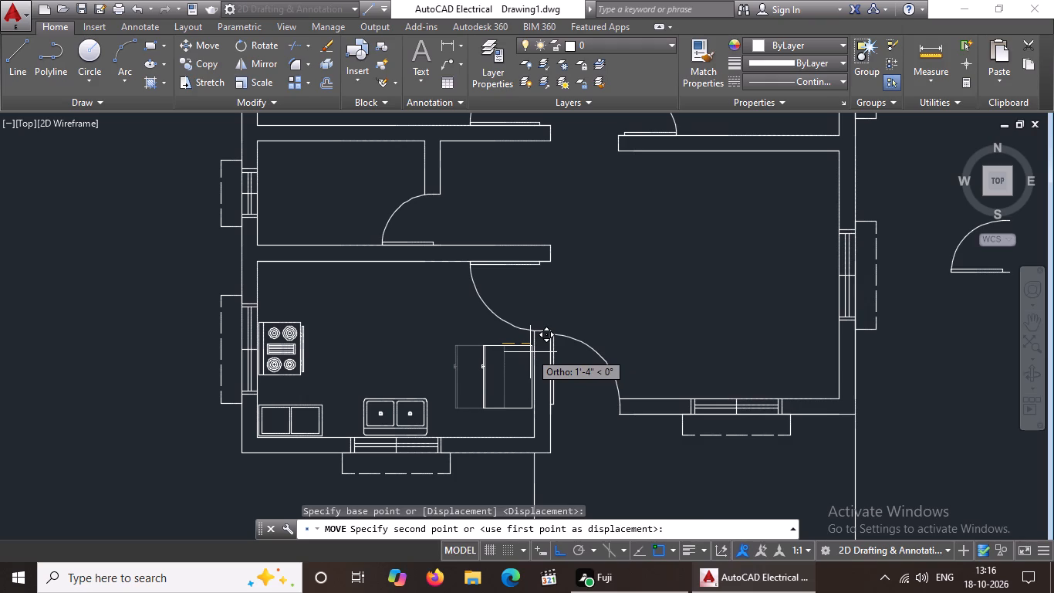
{"action": "left_click", "coordinate": [530, 352]}
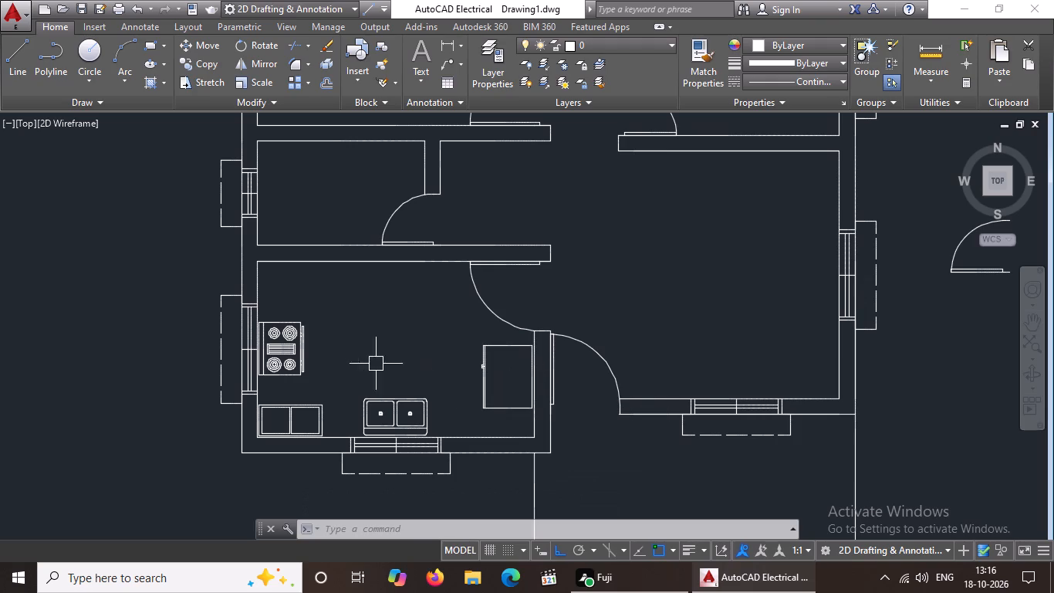
{"action": "key", "text": "Escape"}
Draw the L-shaped counter edge with lines about 6'-3" down from the top wall, about 7' across, and down to the bottom wall.
{"action": "left_click", "coordinate": [14, 56]}
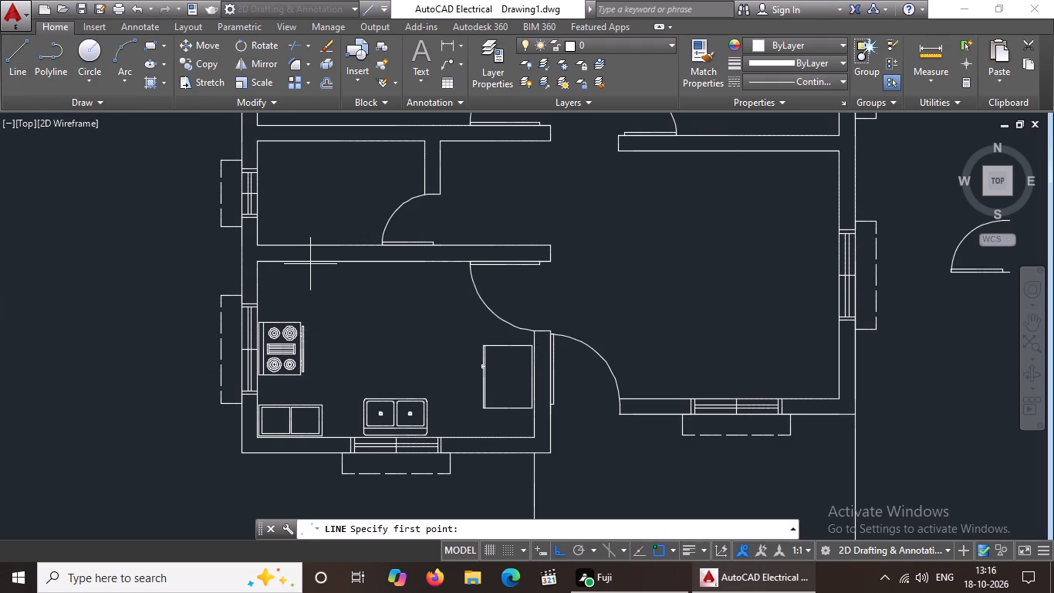
{"action": "left_click_drag", "start_coordinate": [310, 262], "coordinate": [307, 276]}
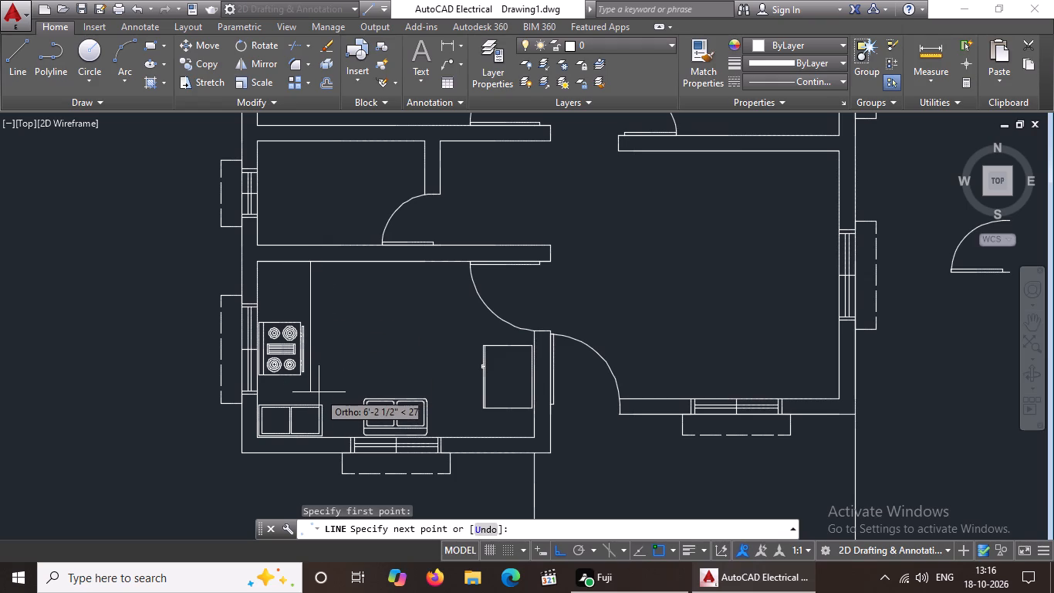
{"action": "left_click", "coordinate": [318, 395]}
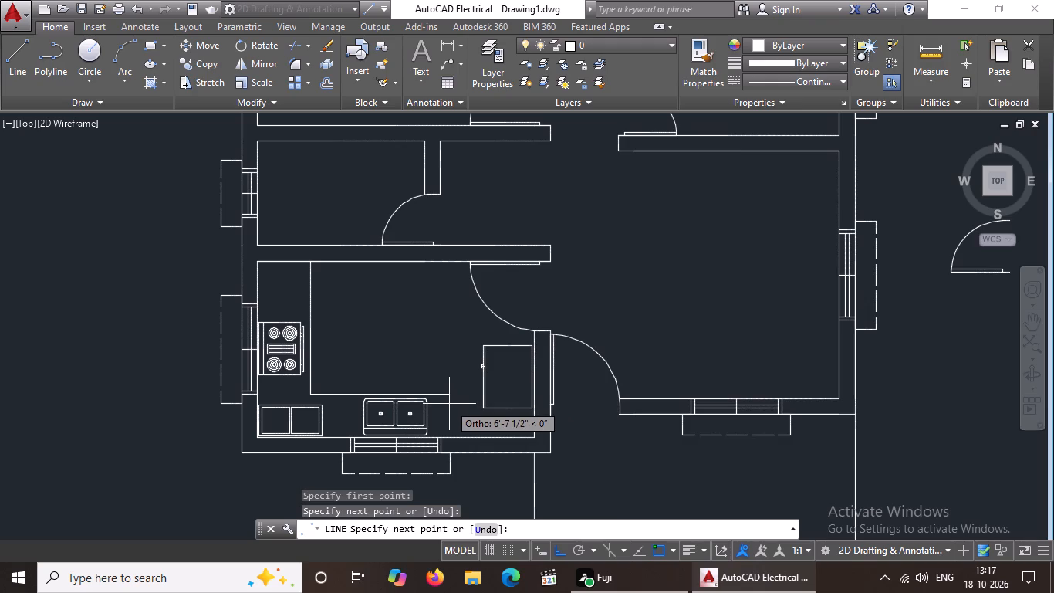
{"action": "left_click", "coordinate": [456, 403]}
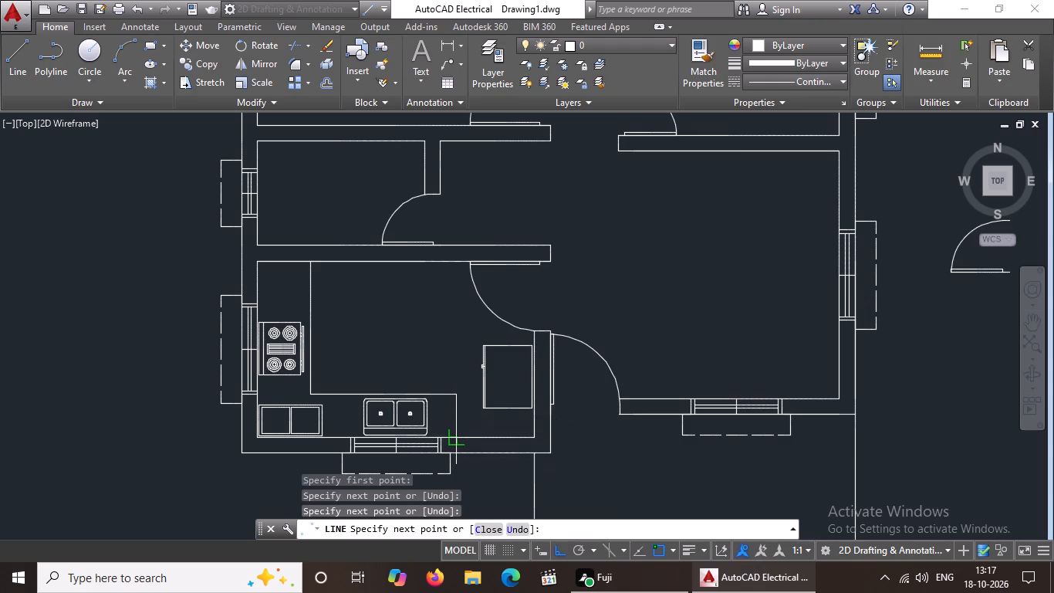
{"action": "left_click", "coordinate": [454, 437]}
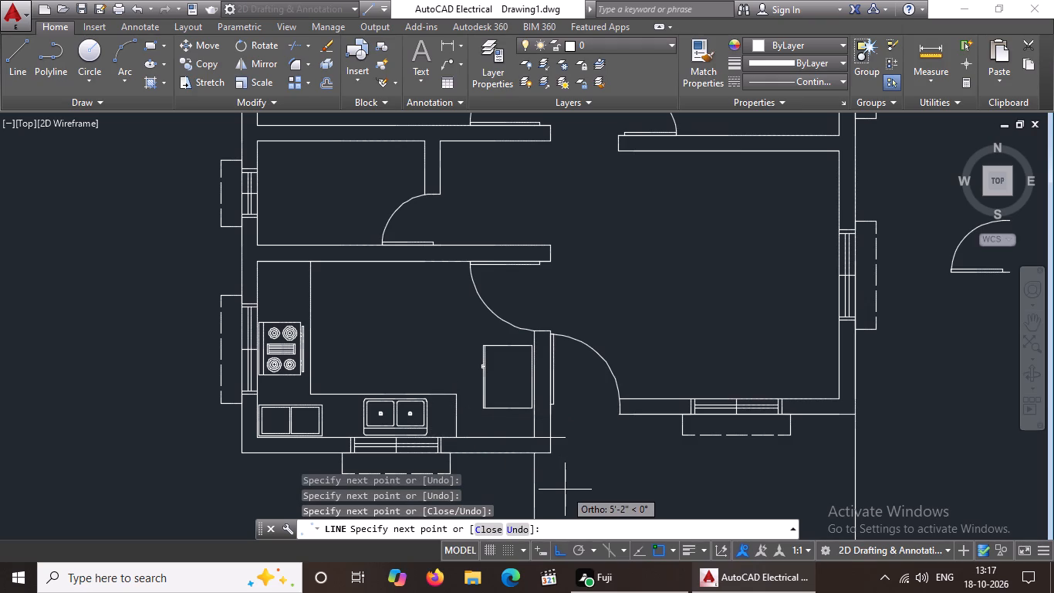
{"action": "key", "text": "Escape"}
{"action": "key", "text": "Escape"}
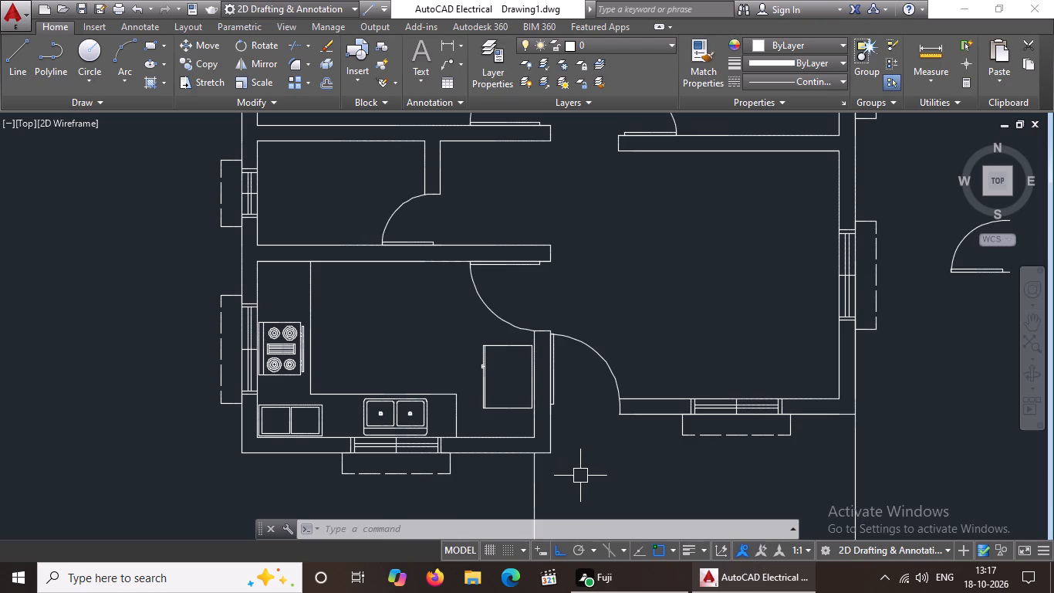
Open DesignCenter and examine the furniture blocks in the sample drawing Home - Space Planner.dwg.
{"action": "middle_click_drag", "start_coordinate": [323, 335], "coordinate": [340, 417]}
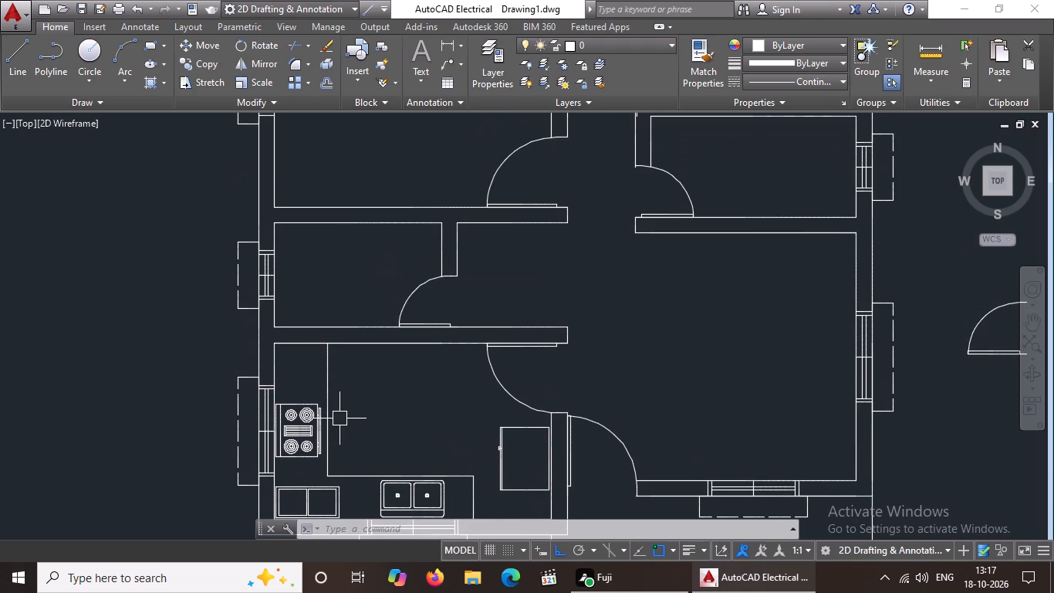
{"action": "key", "text": "Escape"}
{"action": "type", "text": "dc"}
{"action": "key", "text": "space"}
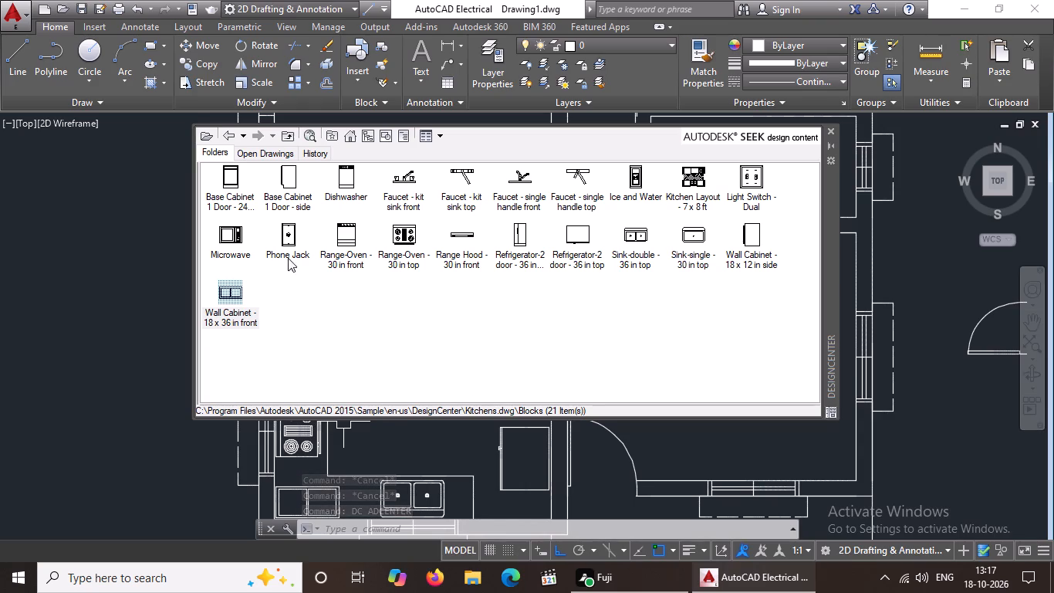
{"action": "left_click", "coordinate": [351, 137]}
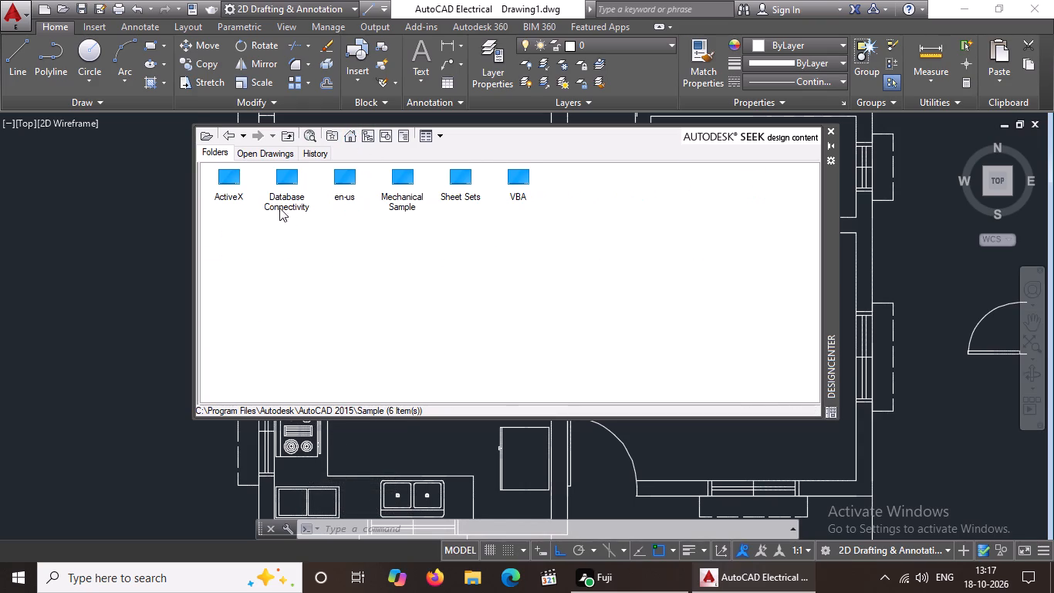
{"action": "double_click", "coordinate": [343, 186]}
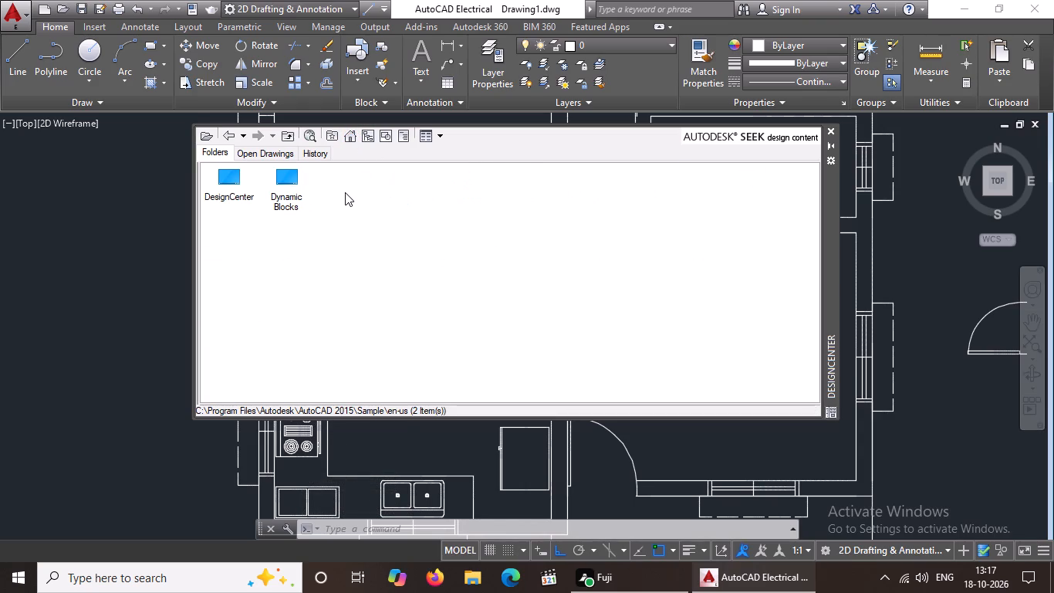
{"action": "double_click", "coordinate": [233, 189]}
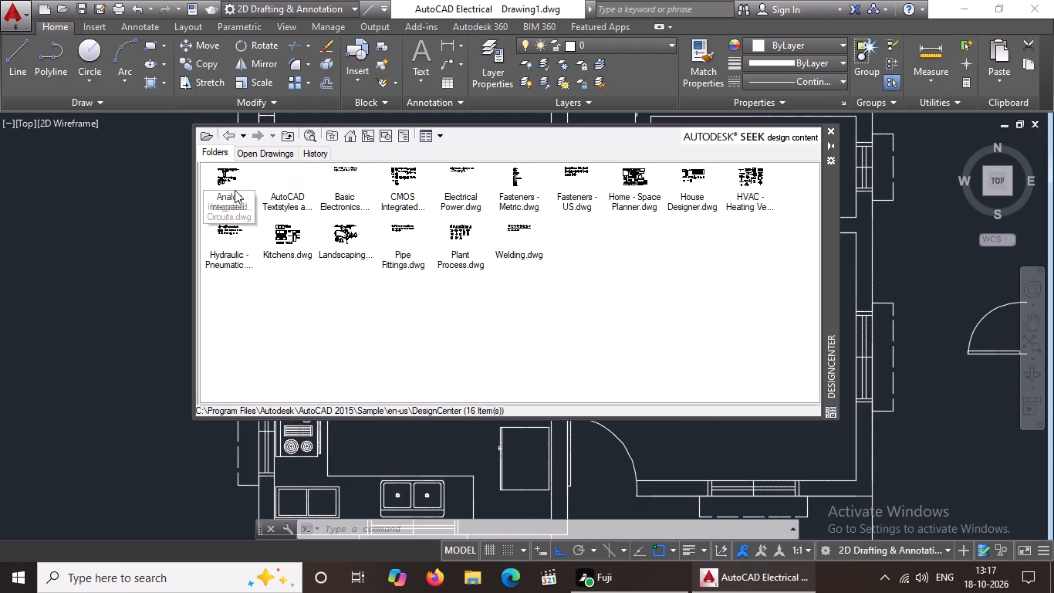
{"action": "double_click", "coordinate": [632, 196]}
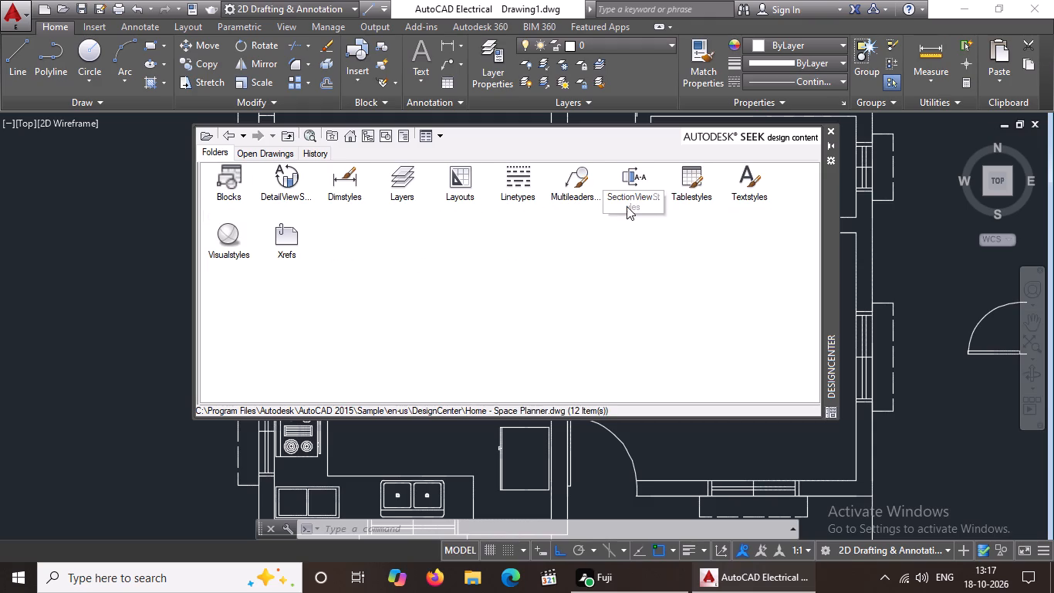
{"action": "double_click", "coordinate": [229, 185]}
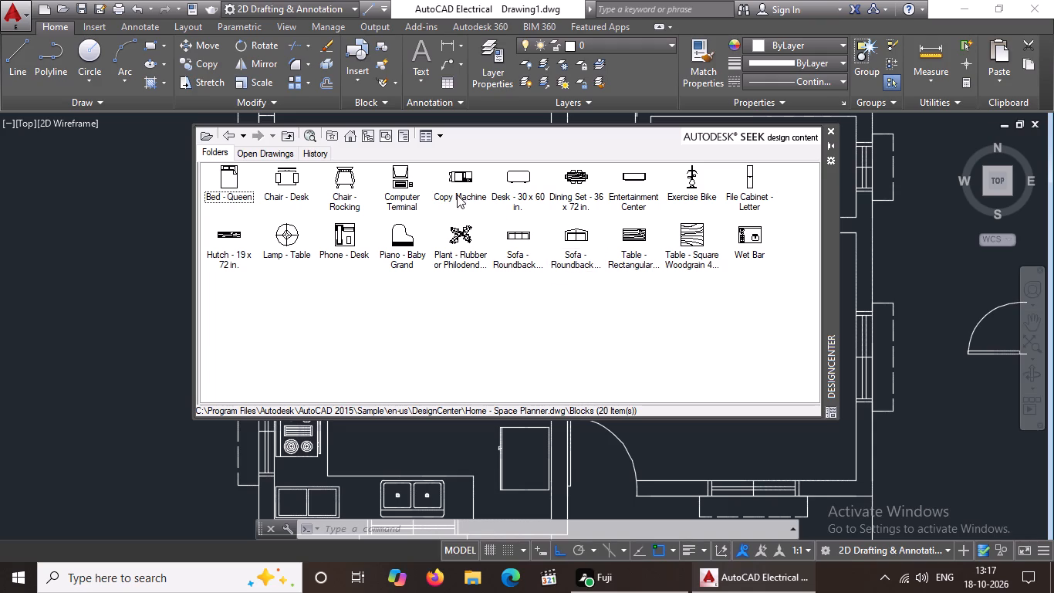
Insert the Toilet - top block from DesignCenter's House Designer.dwg in the empty space left of the plan, at the default scale.
{"action": "left_click", "coordinate": [349, 132]}
{"action": "double_click", "coordinate": [343, 186]}
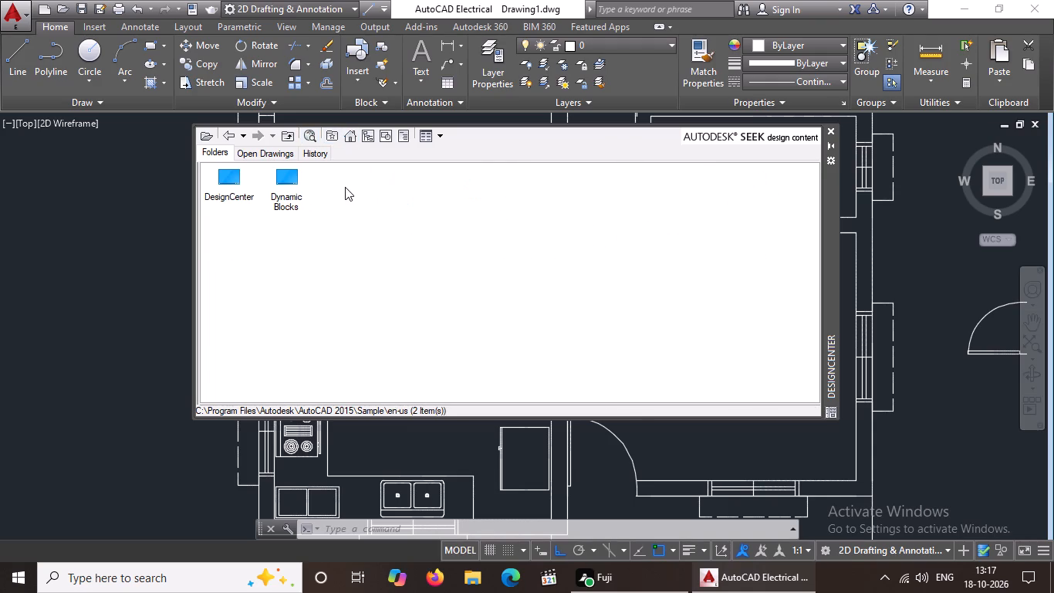
{"action": "double_click", "coordinate": [234, 192]}
{"action": "double_click", "coordinate": [687, 192]}
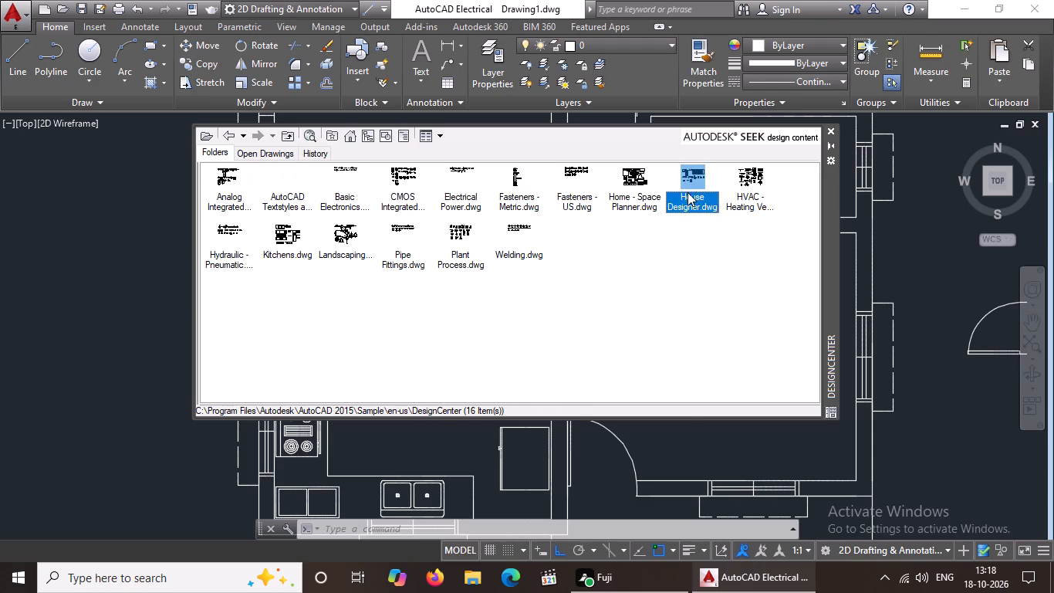
{"action": "double_click", "coordinate": [220, 183]}
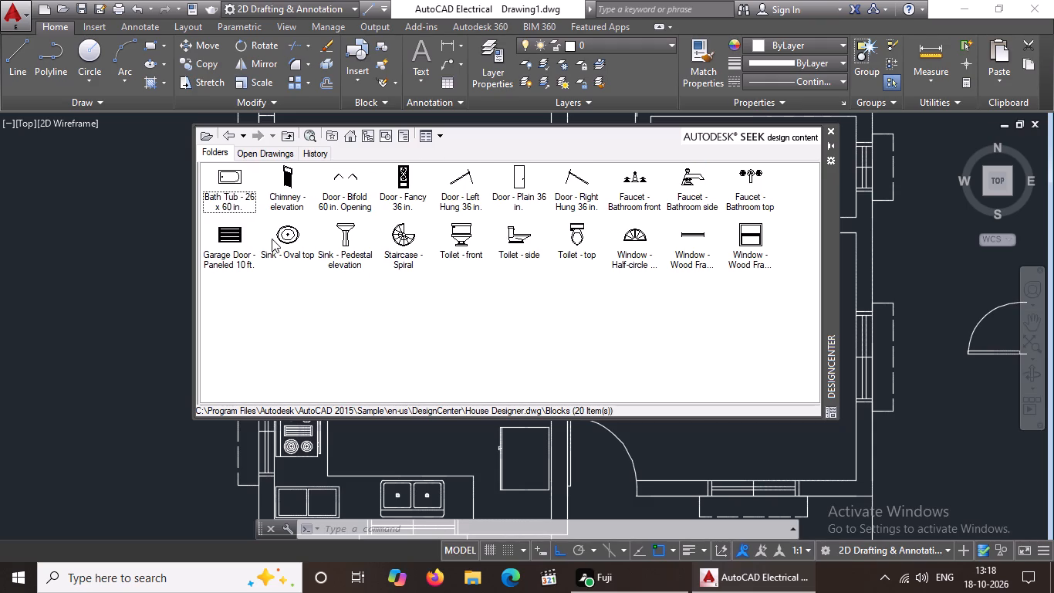
{"action": "double_click", "coordinate": [575, 245]}
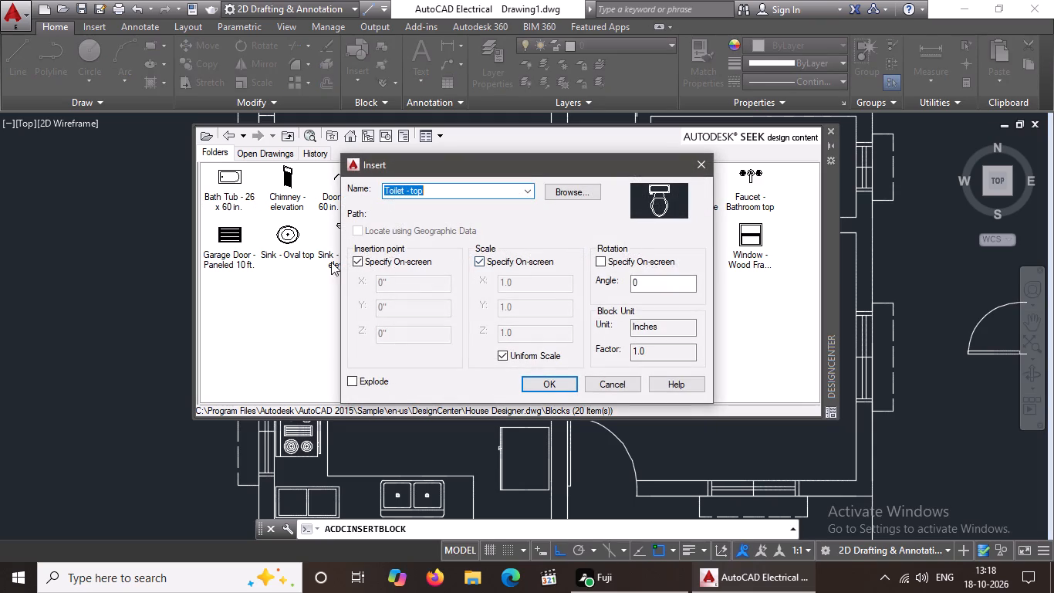
{"action": "left_click", "coordinate": [547, 381]}
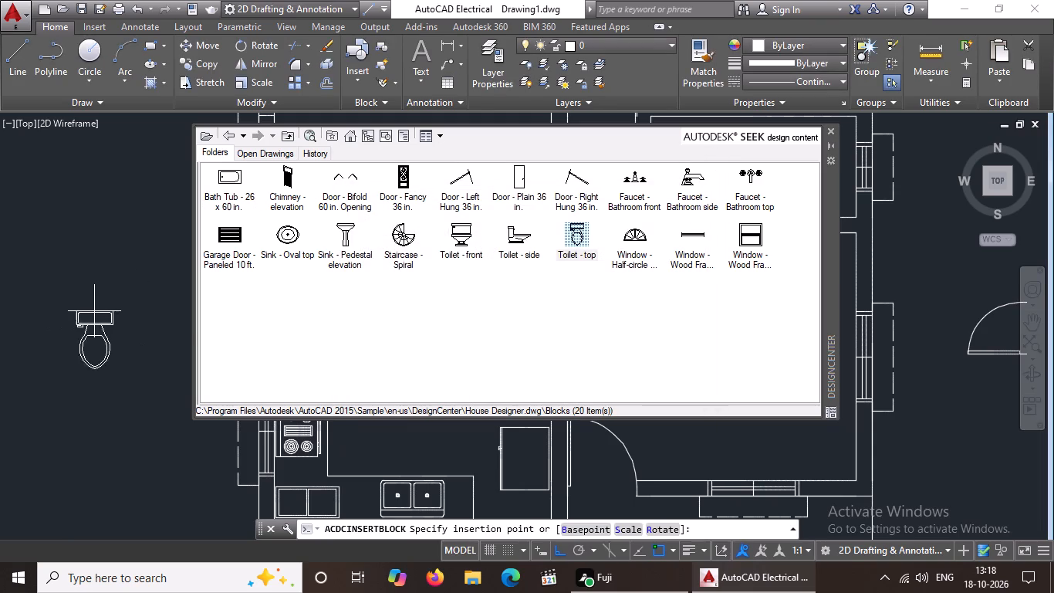
{"action": "left_click", "coordinate": [100, 310]}
{"action": "key", "text": "Return"}
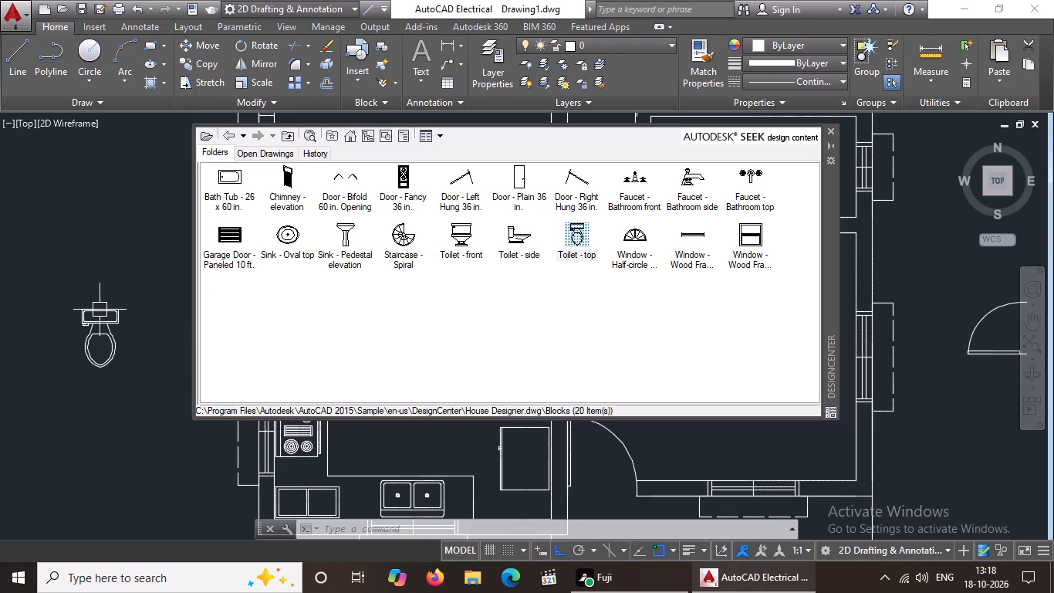
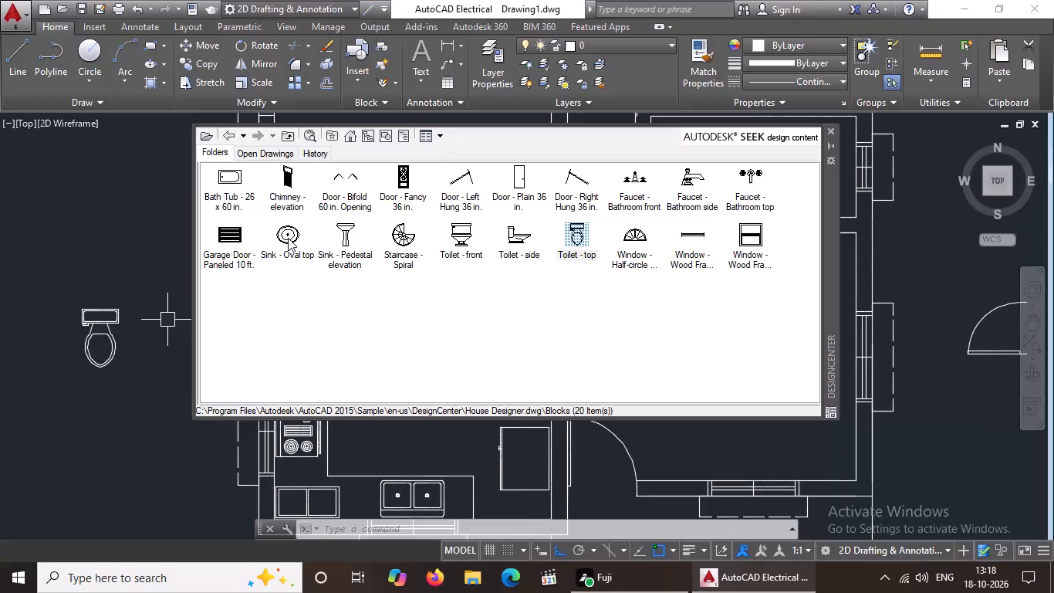
Insert the Sink - Oval top block from House Designer.dwg beside the toilet outside the plan, at the default scale.
{"action": "double_click", "coordinate": [289, 238]}
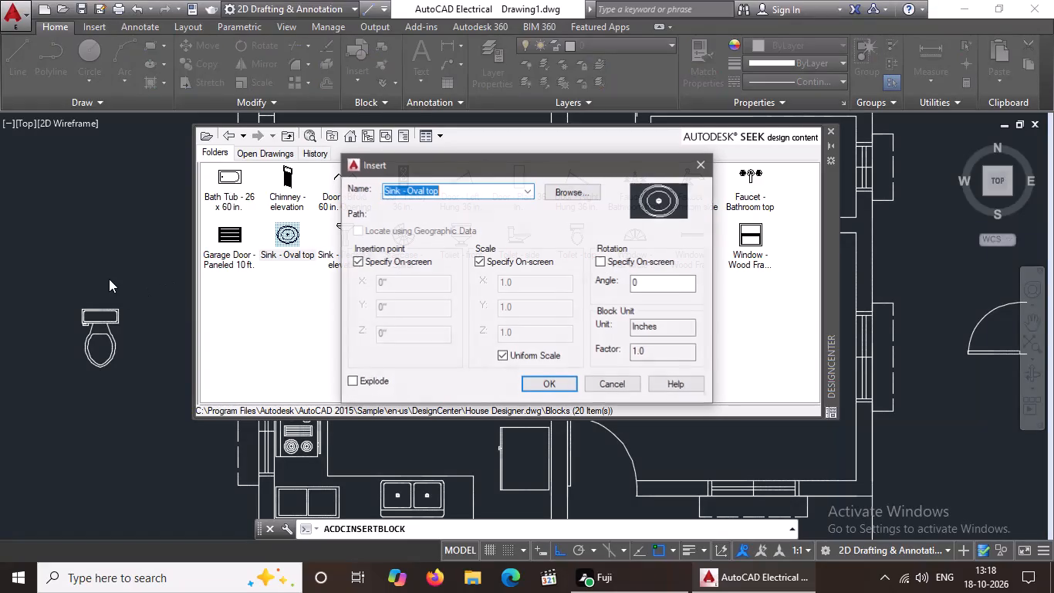
{"action": "left_click", "coordinate": [553, 386]}
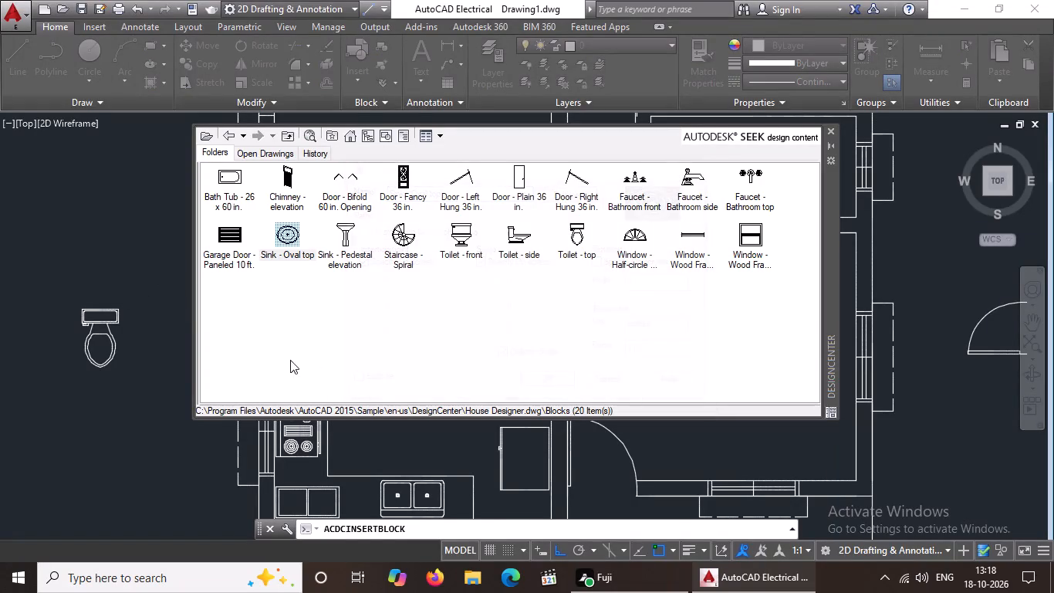
{"action": "left_click", "coordinate": [154, 302]}
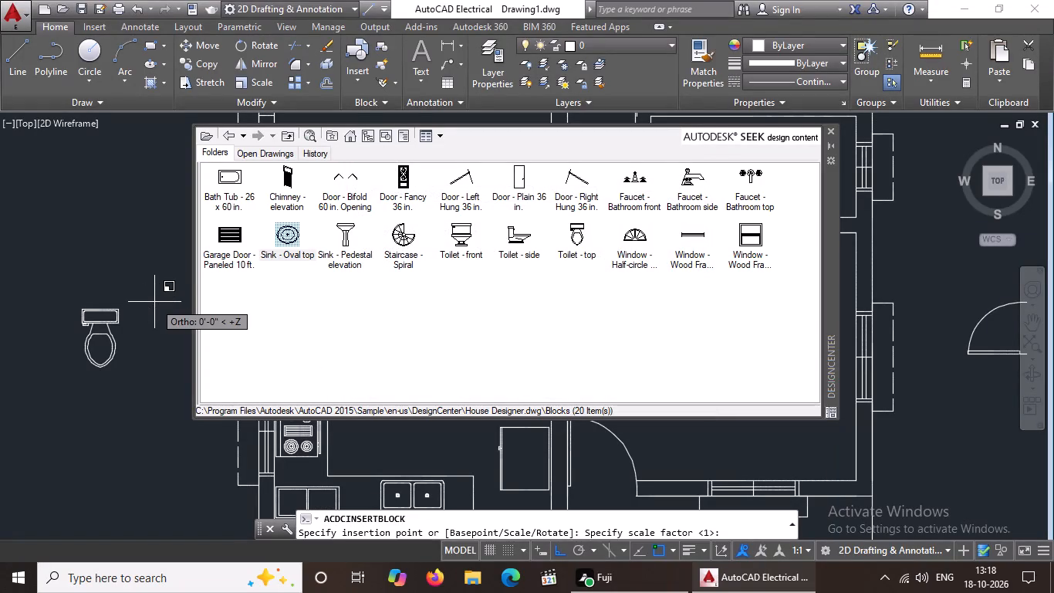
{"action": "key", "text": "Return"}
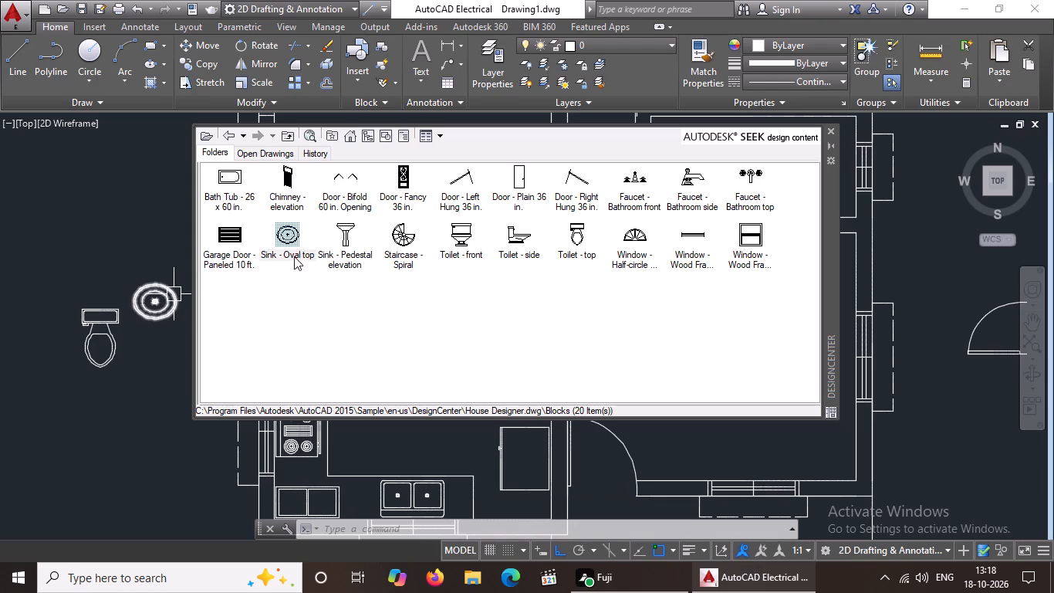
Insert the Bath Tub - 26 x 60 in. block above the toilet outside the plan, at the default scale.
{"action": "double_click", "coordinate": [225, 171]}
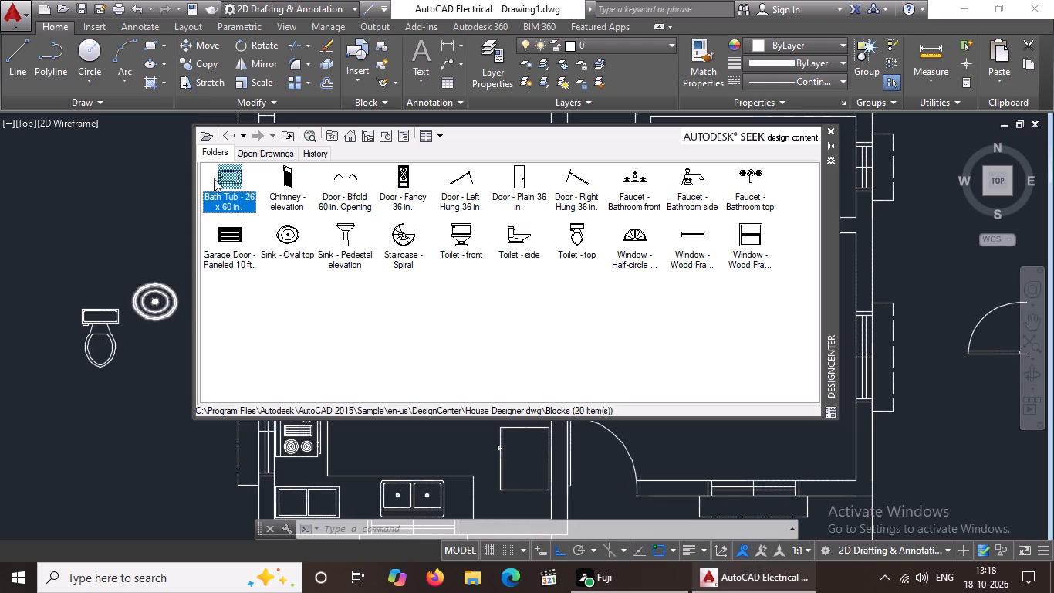
{"action": "left_click", "coordinate": [543, 378]}
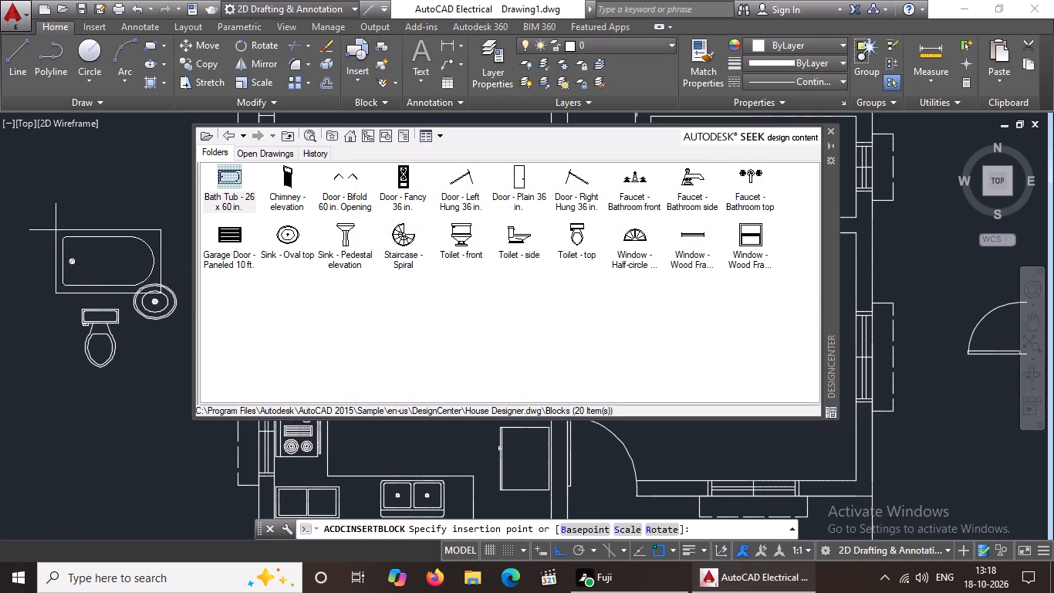
{"action": "left_click", "coordinate": [13, 224]}
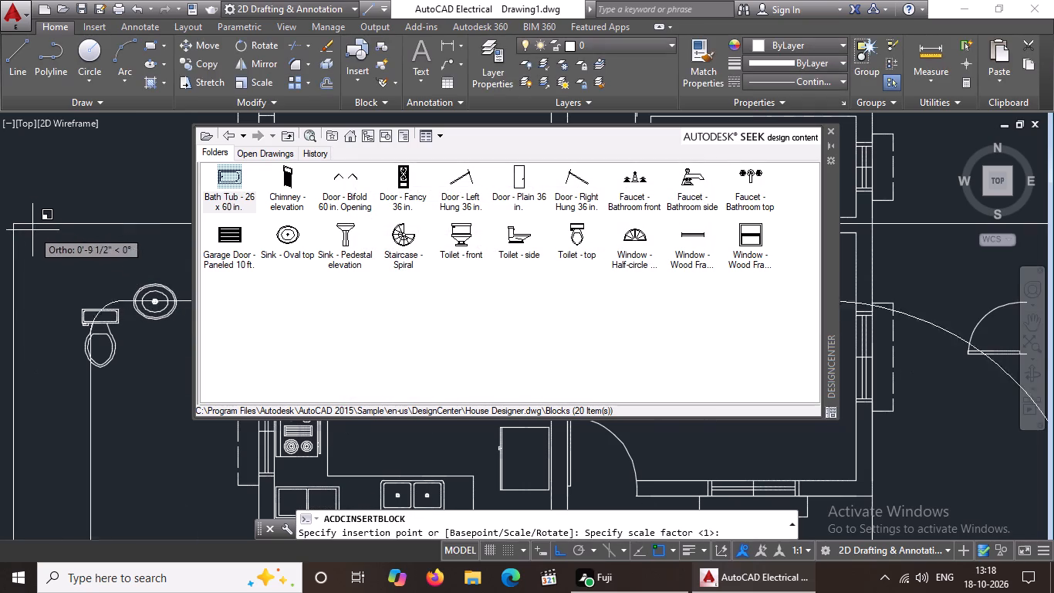
{"action": "key", "text": "Return"}
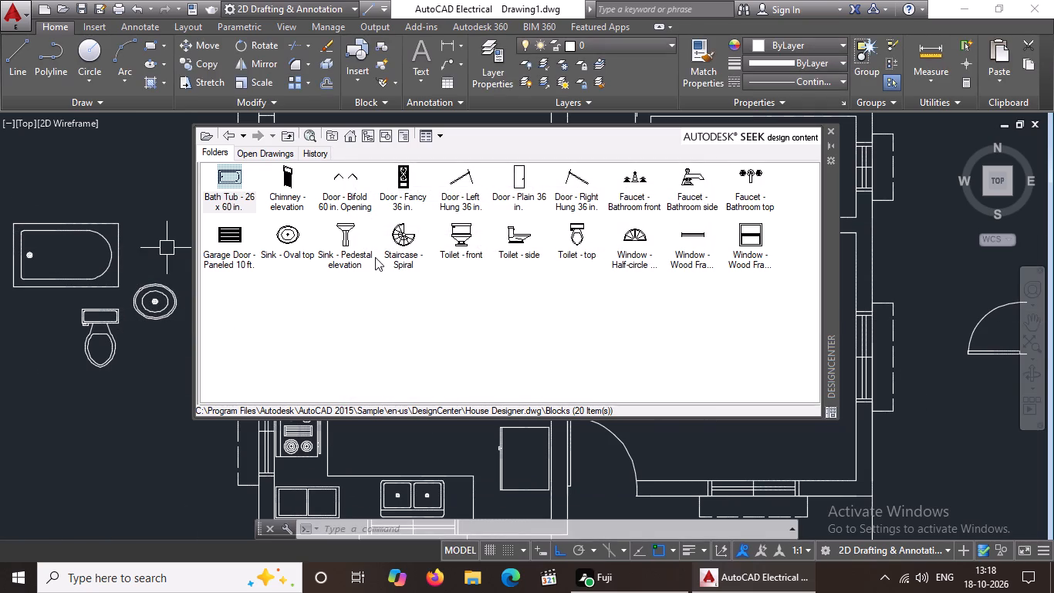
Insert the Faucet - Bathroom top block between the bathtub and the plan at the default scale, and close DesignCenter.
{"action": "double_click", "coordinate": [748, 175]}
{"action": "left_click", "coordinate": [556, 381]}
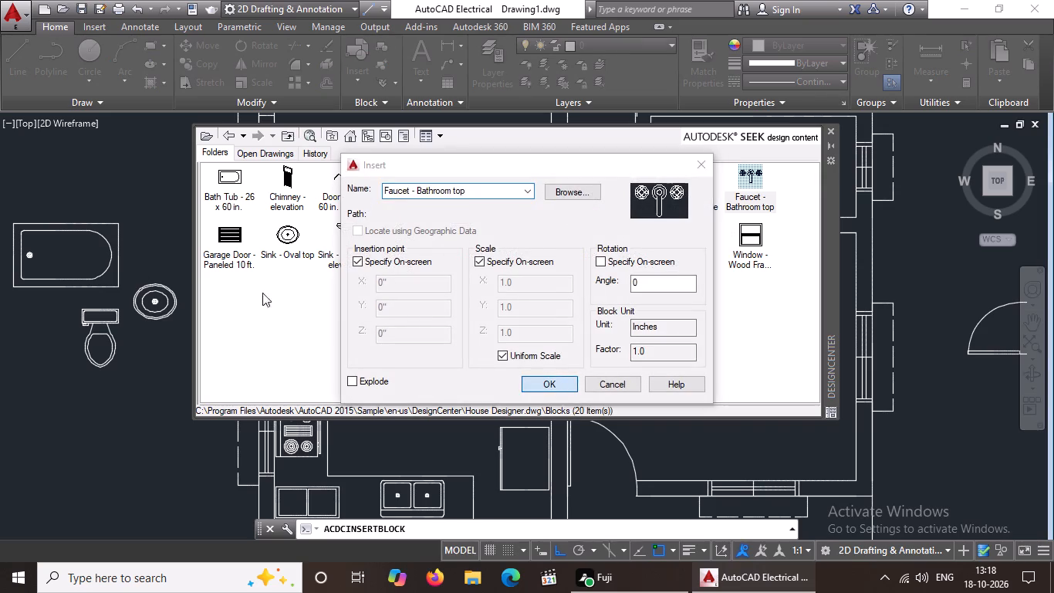
{"action": "left_click", "coordinate": [144, 247]}
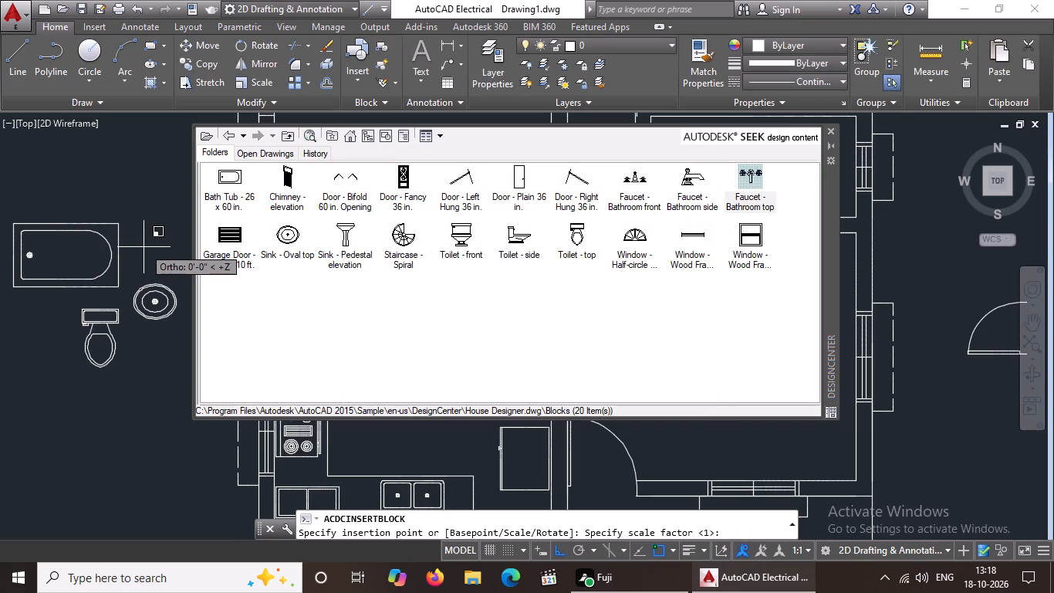
{"action": "key", "text": "Return"}
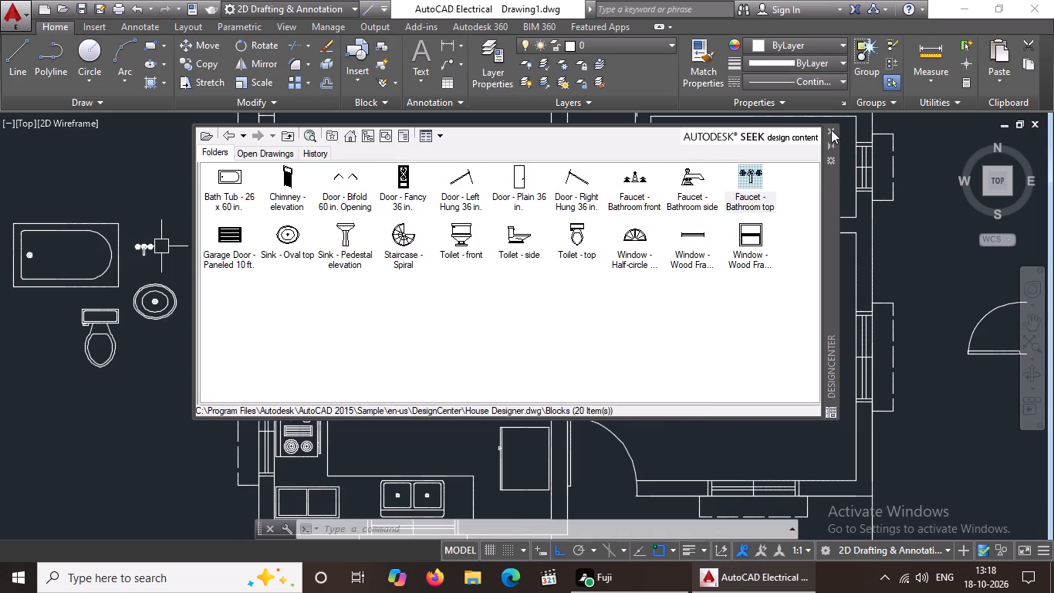
{"action": "left_click", "coordinate": [832, 128]}
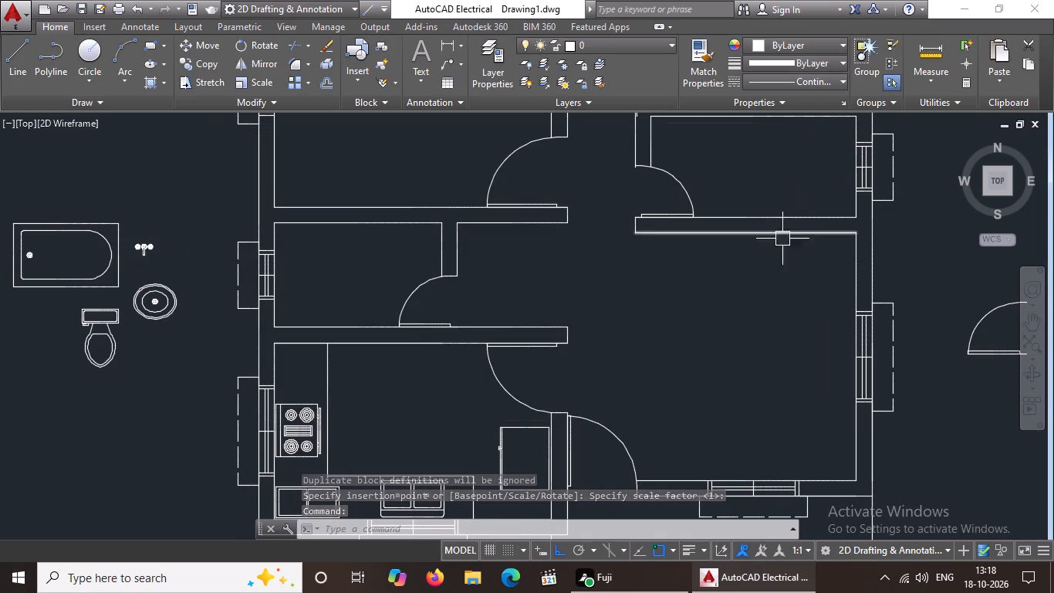
Rotate the toilet block 90° counterclockwise so its tank faces left.
{"action": "left_click", "coordinate": [110, 355]}
{"action": "left_click", "coordinate": [262, 42]}
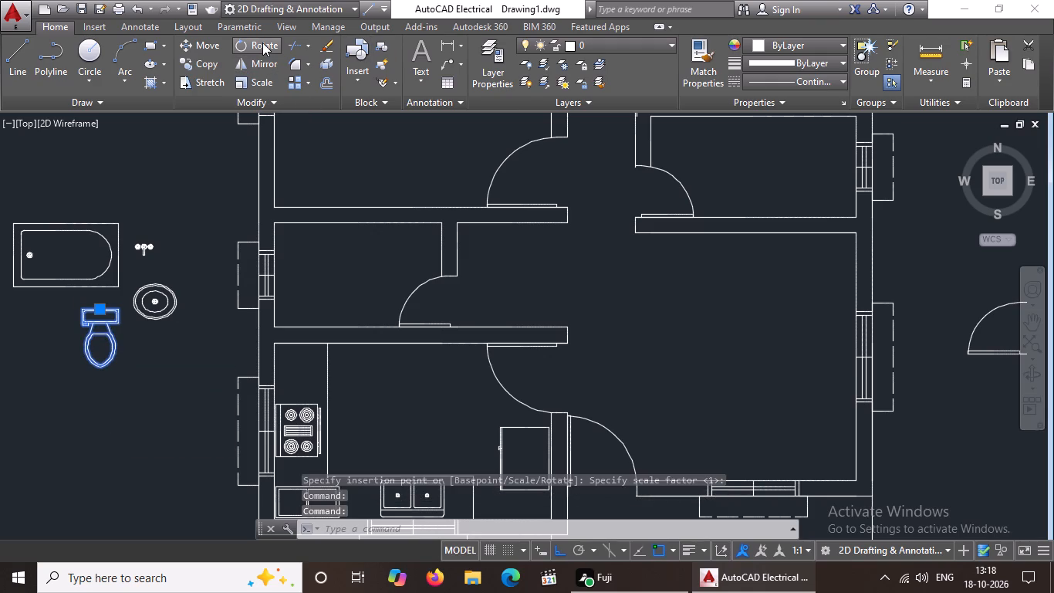
{"action": "left_click", "coordinate": [91, 344]}
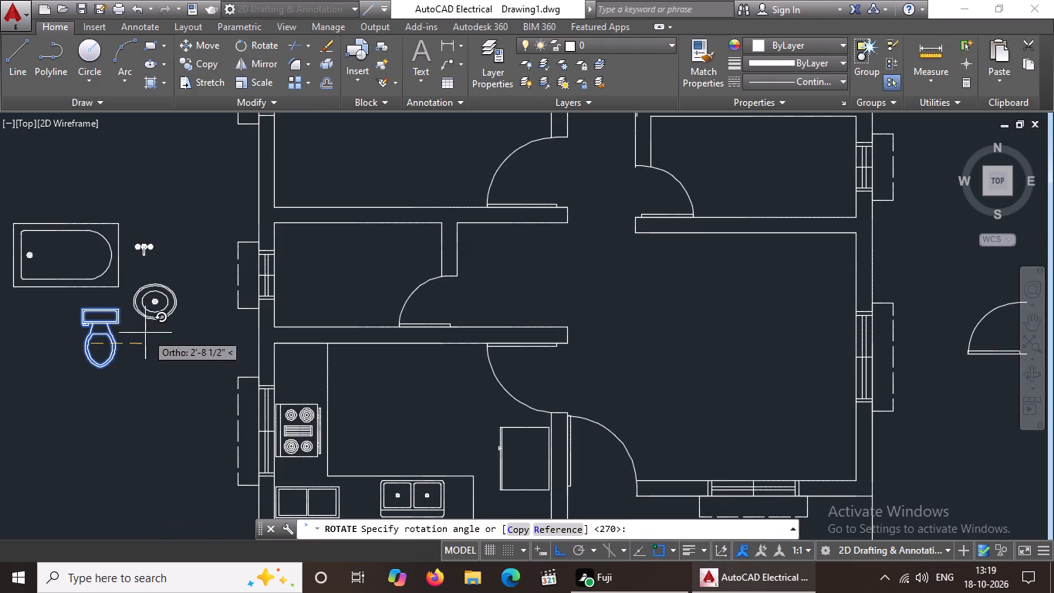
{"action": "left_click", "coordinate": [100, 314]}
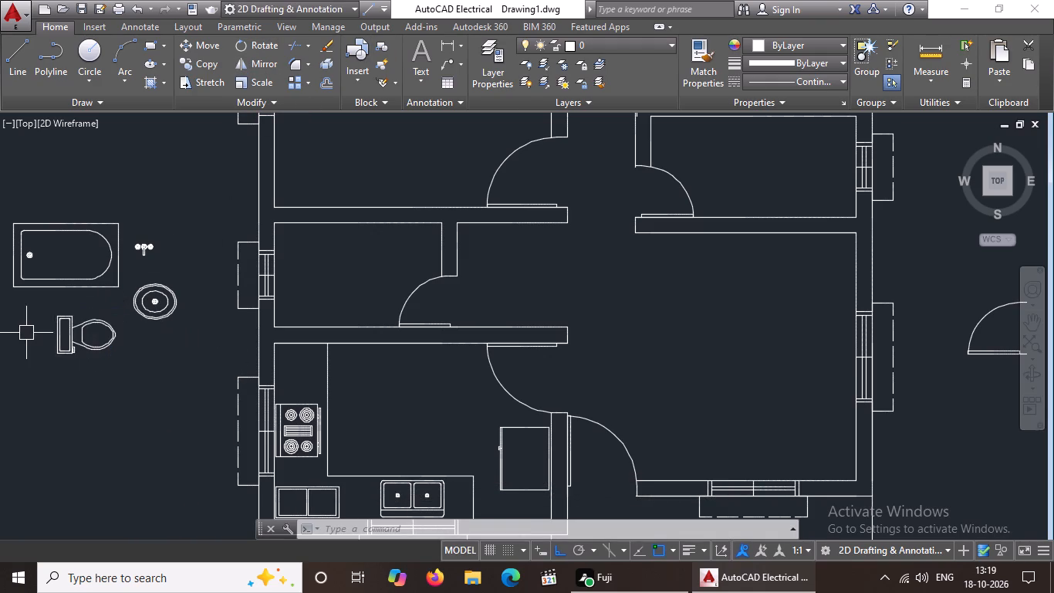
With Ortho off, move the toilet by its tank's back midpoint onto the bathroom's left wall, centred on the window.
{"action": "left_click", "coordinate": [56, 326]}
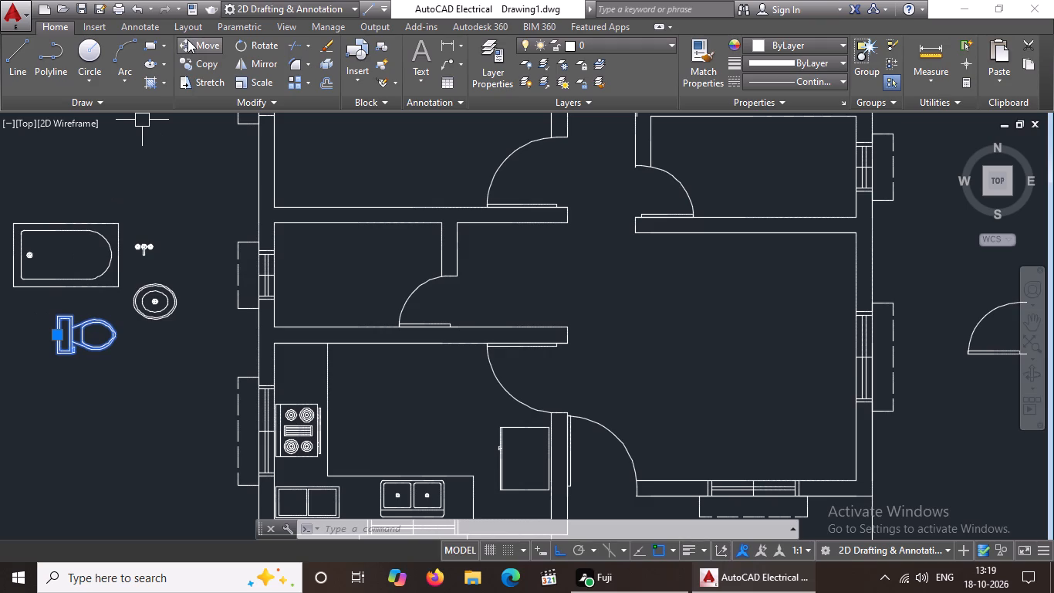
{"action": "left_click", "coordinate": [187, 39]}
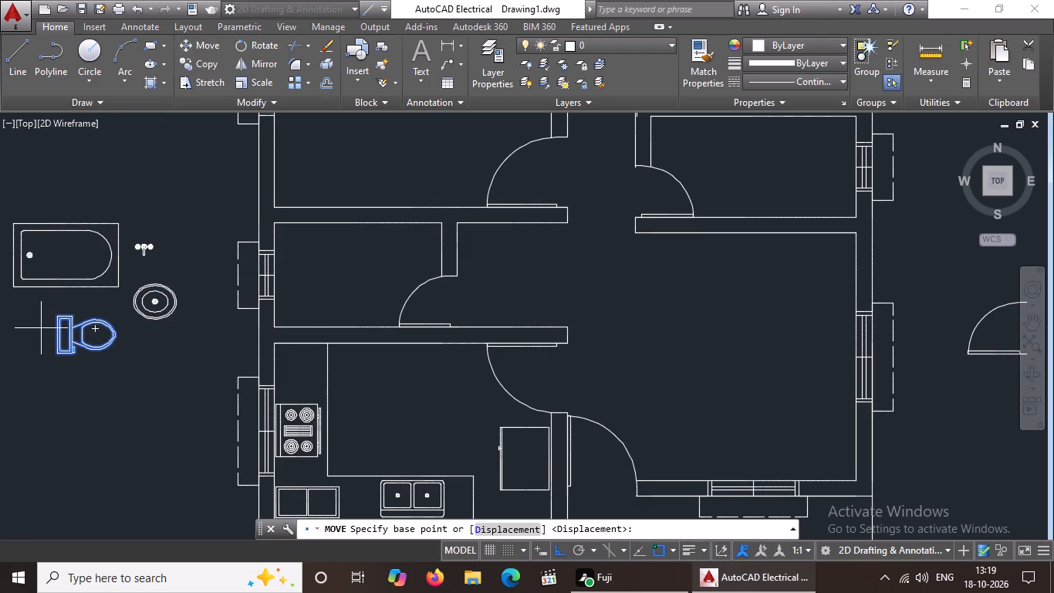
{"action": "scroll", "coordinate": [48, 327], "scroll_direction": "up", "scroll_amount": 2}
{"action": "left_click", "coordinate": [69, 351]}
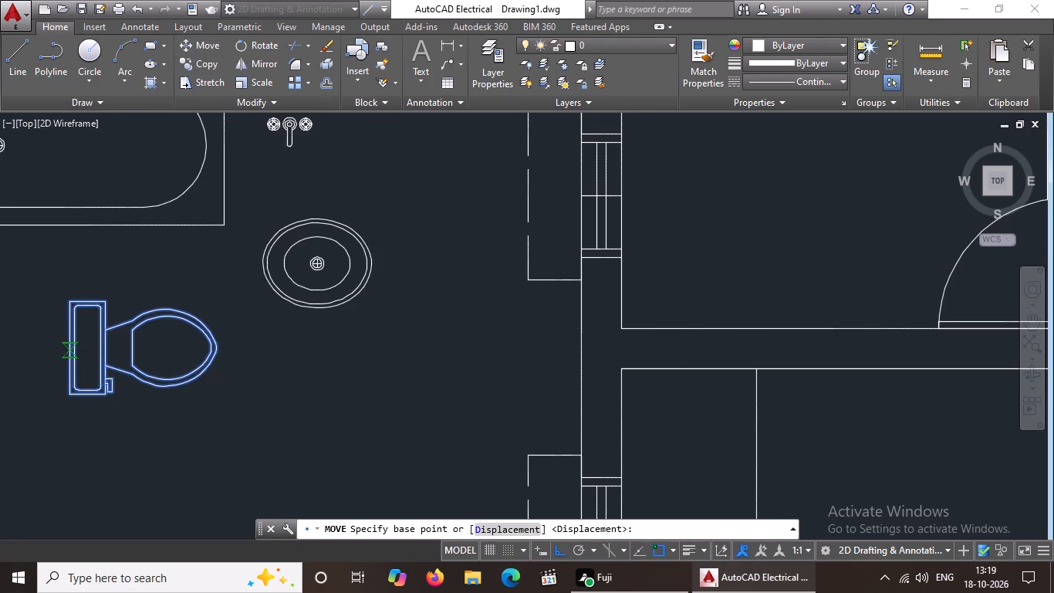
{"action": "left_click", "coordinate": [563, 547]}
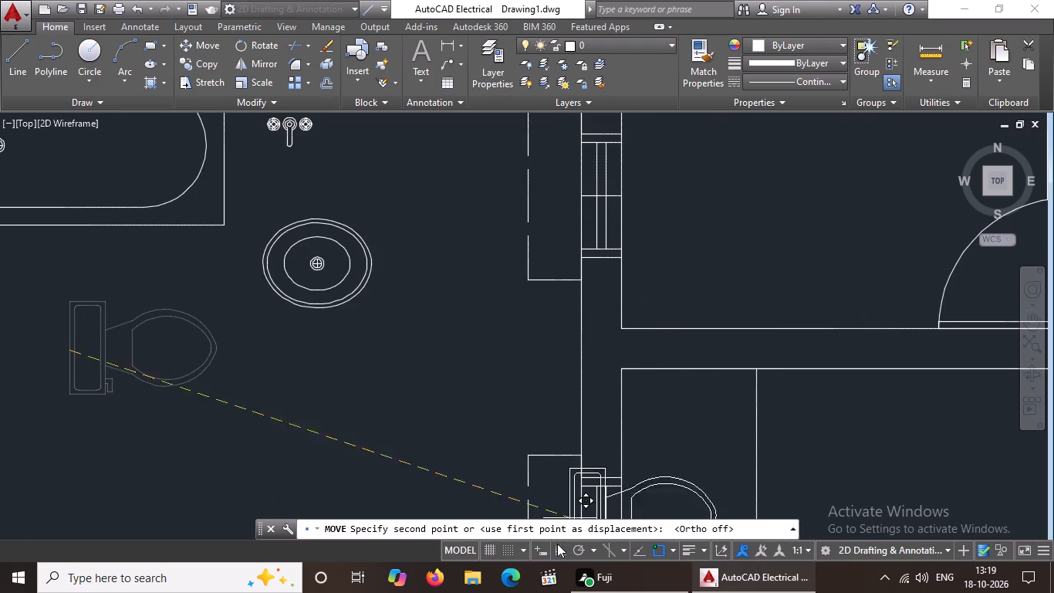
{"action": "scroll", "coordinate": [700, 238], "scroll_direction": "down", "scroll_amount": 1}
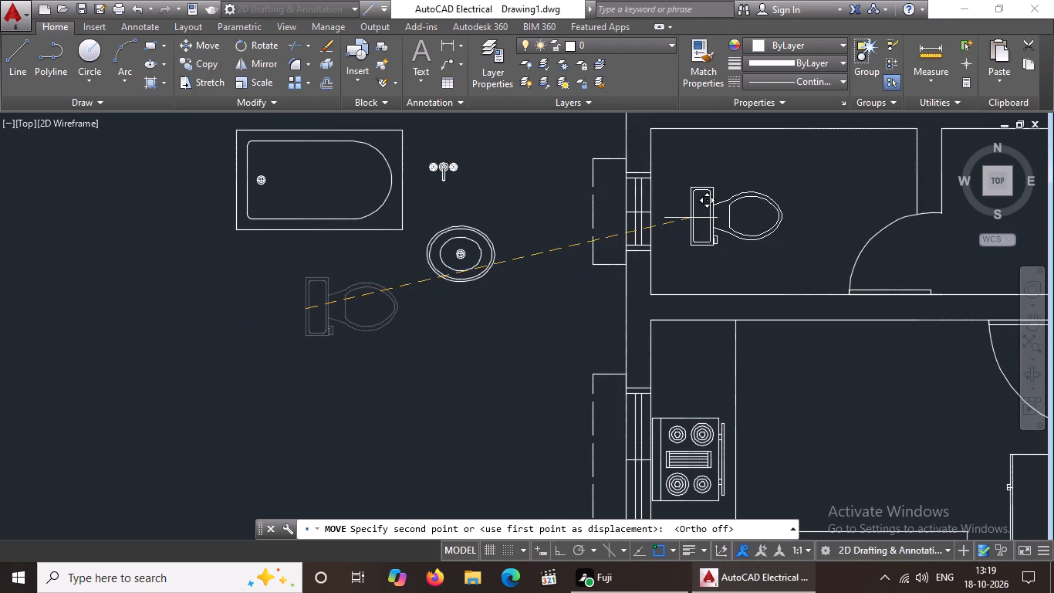
{"action": "middle_click_drag", "start_coordinate": [691, 218], "coordinate": [667, 272]}
{"action": "scroll", "coordinate": [633, 258], "scroll_direction": "up", "scroll_amount": 1}
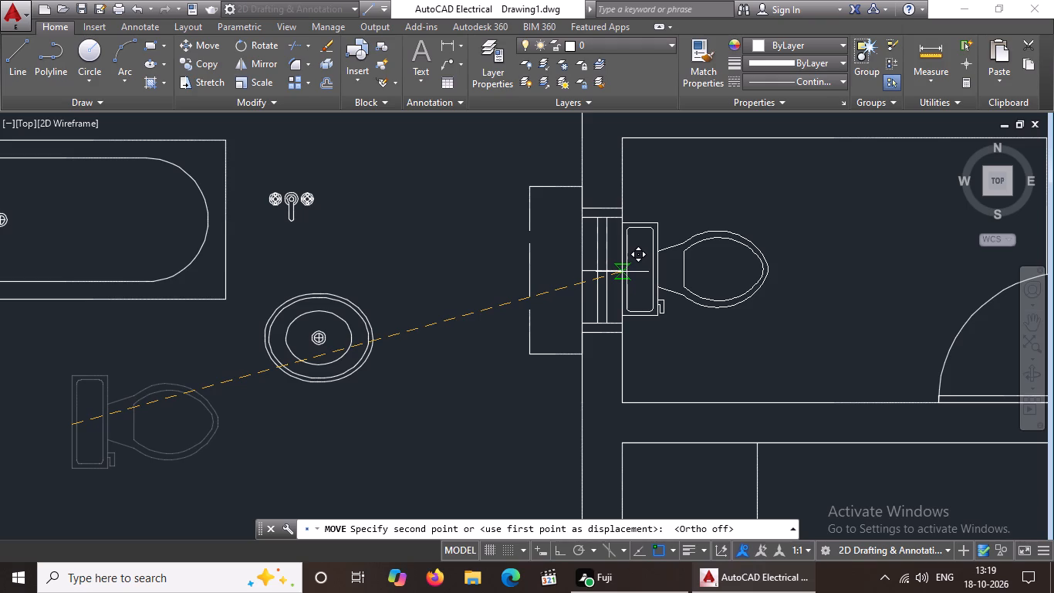
{"action": "left_click", "coordinate": [622, 272]}
{"action": "scroll", "coordinate": [731, 279], "scroll_direction": "down", "scroll_amount": 2}
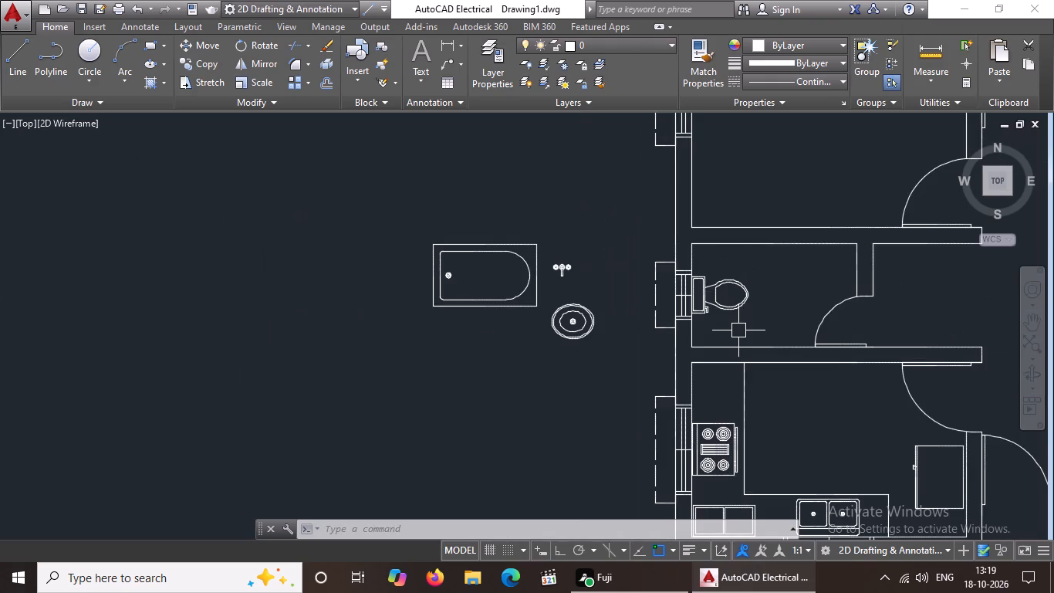
Move the oval sink just outside the bathroom, right of its short partition and below the upper wall.
{"action": "left_click", "coordinate": [579, 317]}
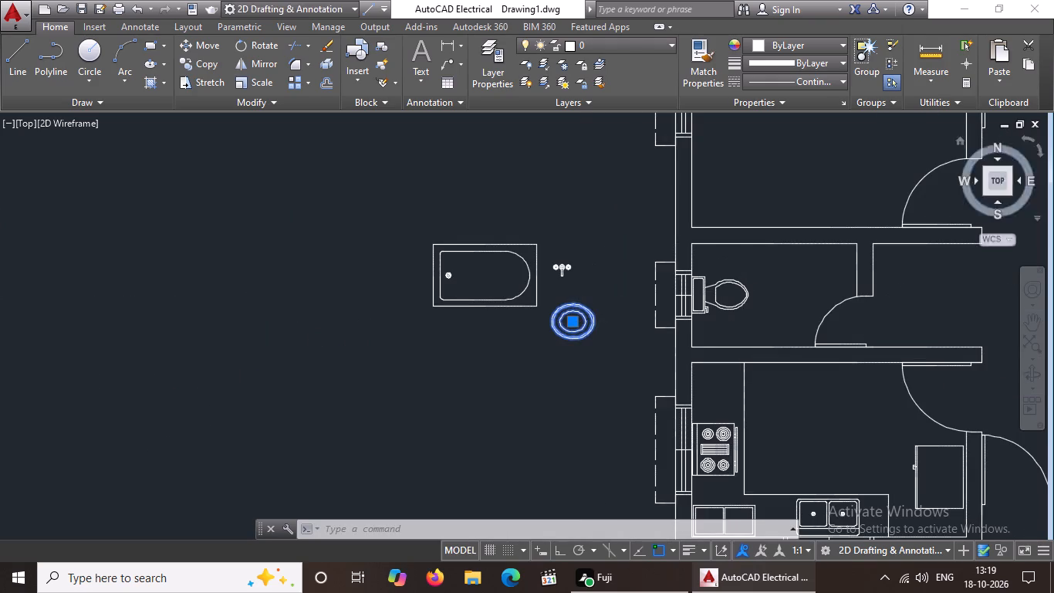
{"action": "left_click", "coordinate": [194, 45]}
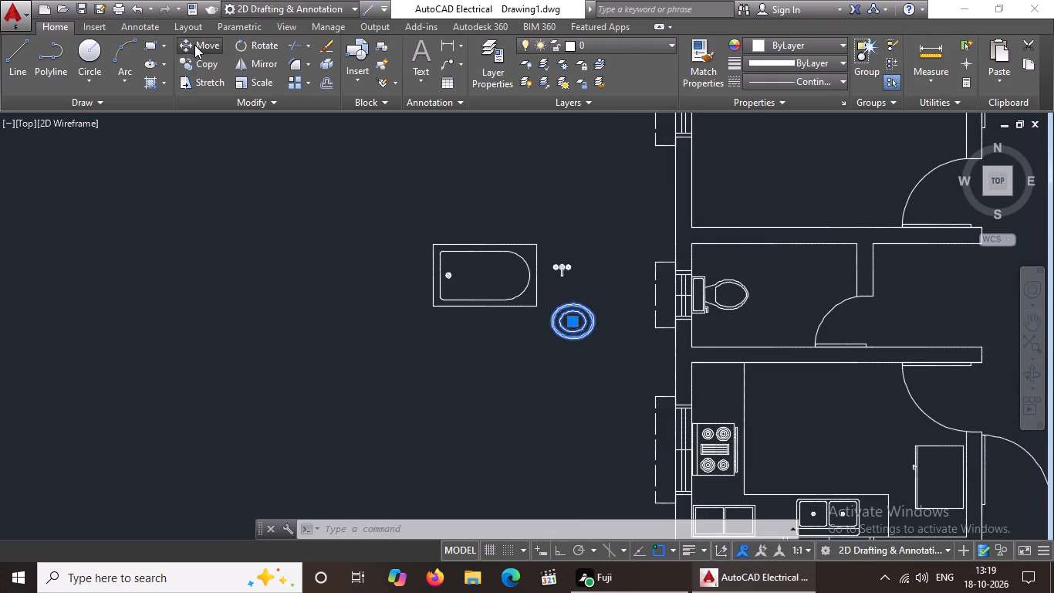
{"action": "left_click", "coordinate": [566, 324]}
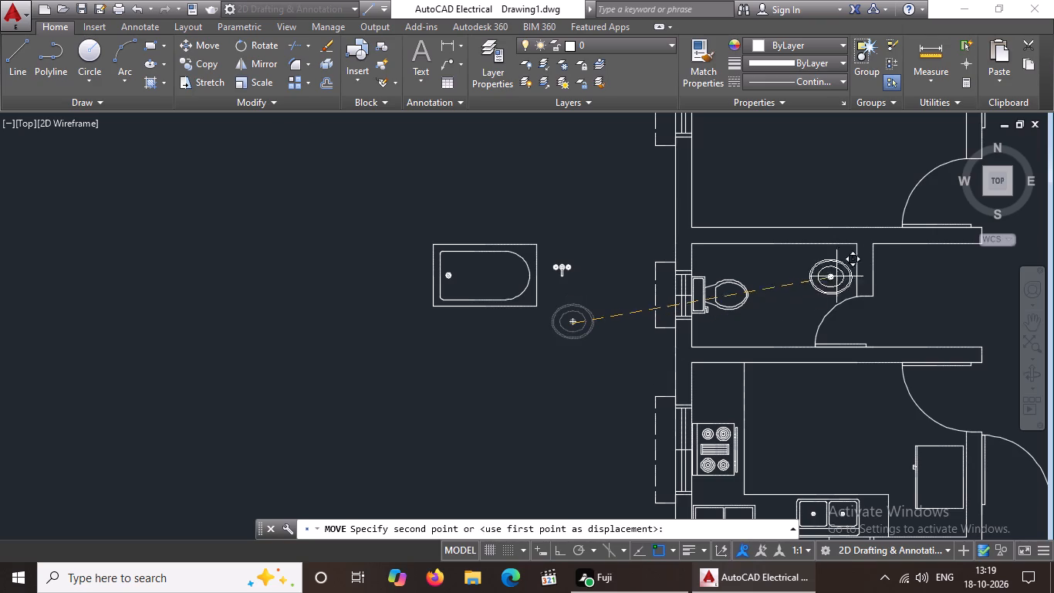
{"action": "middle_click_drag", "start_coordinate": [900, 277], "coordinate": [832, 316]}
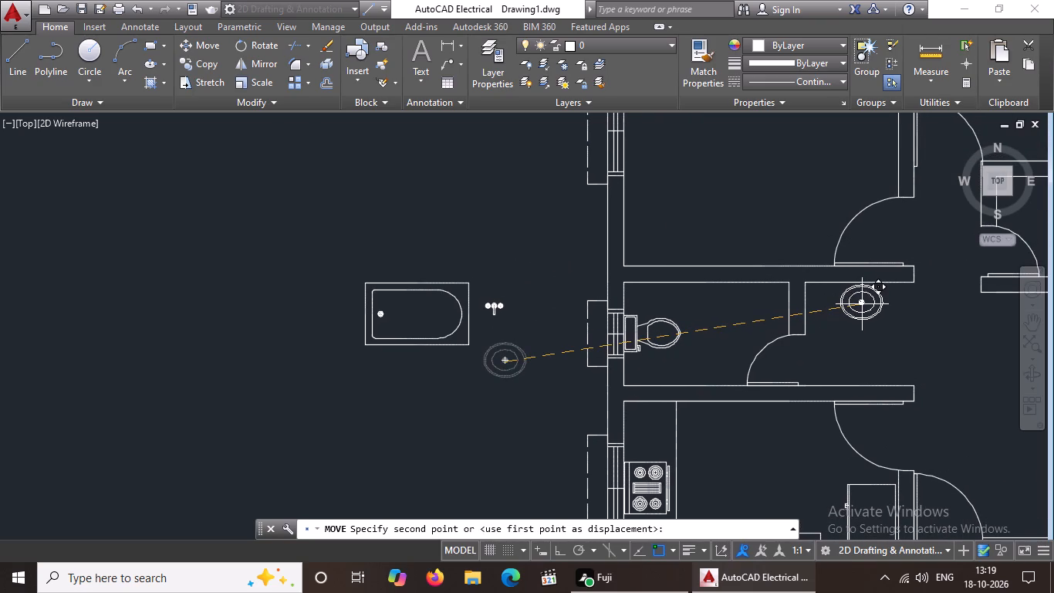
{"action": "left_click", "coordinate": [858, 305]}
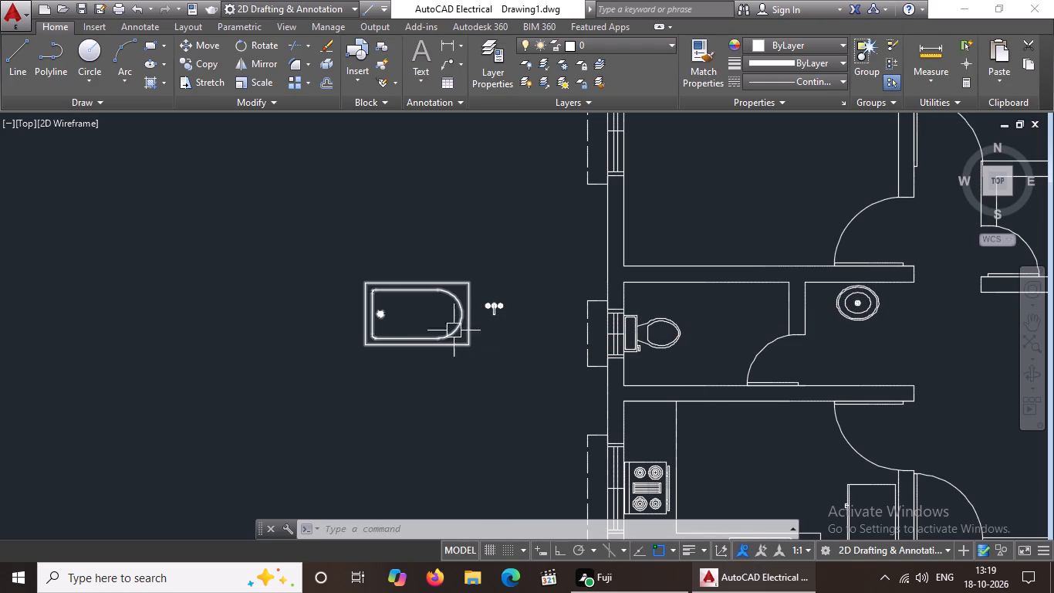
Move the faucet block into the bathroom, against the top wall above the toilet.
{"action": "left_click", "coordinate": [488, 306]}
{"action": "left_click_drag", "start_coordinate": [193, 44], "coordinate": [201, 52]}
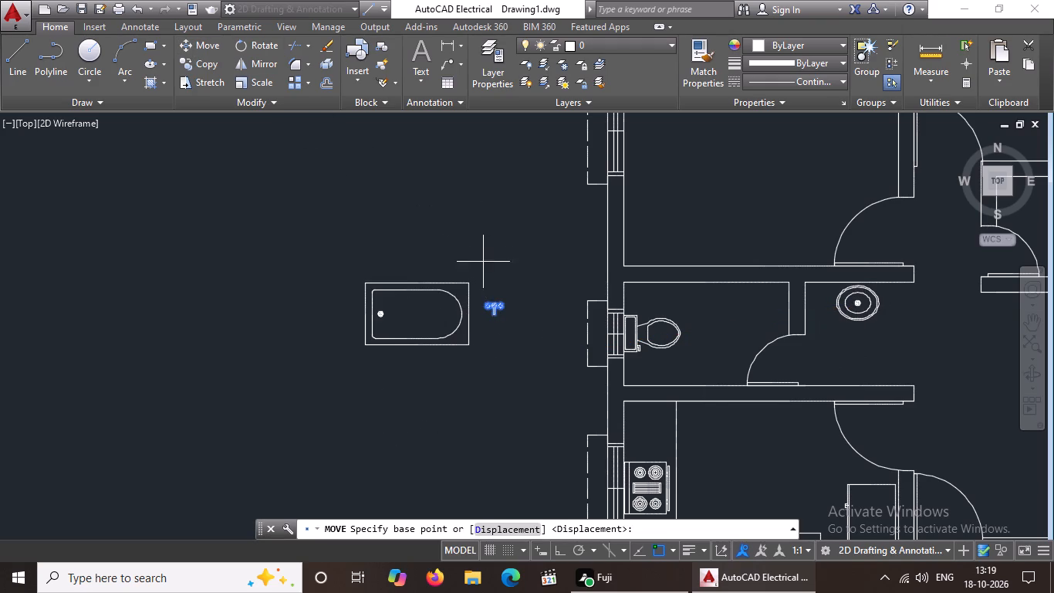
{"action": "left_click_drag", "start_coordinate": [495, 304], "coordinate": [512, 303]}
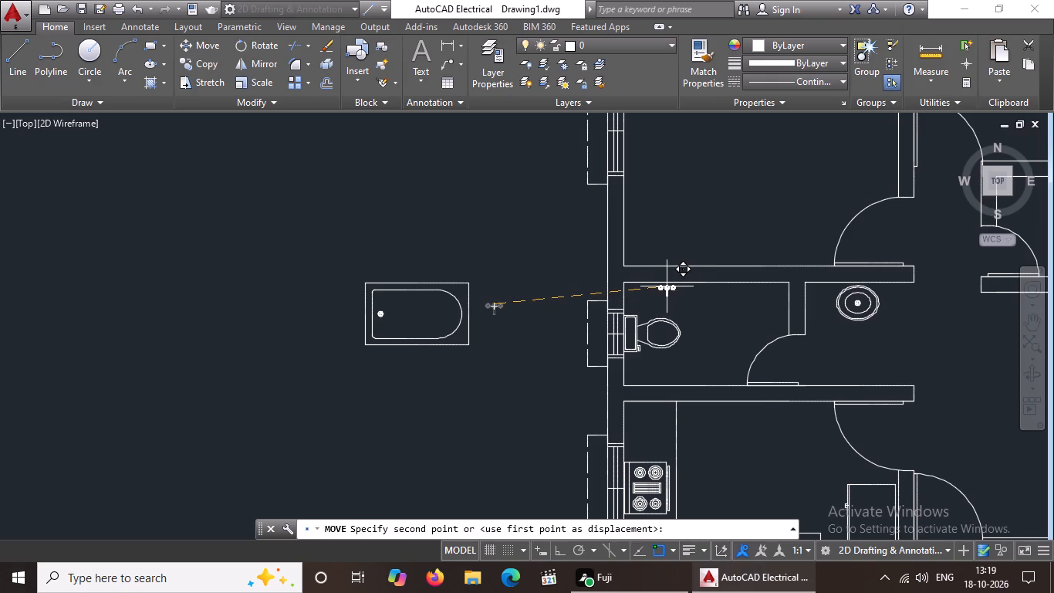
{"action": "left_click", "coordinate": [667, 286]}
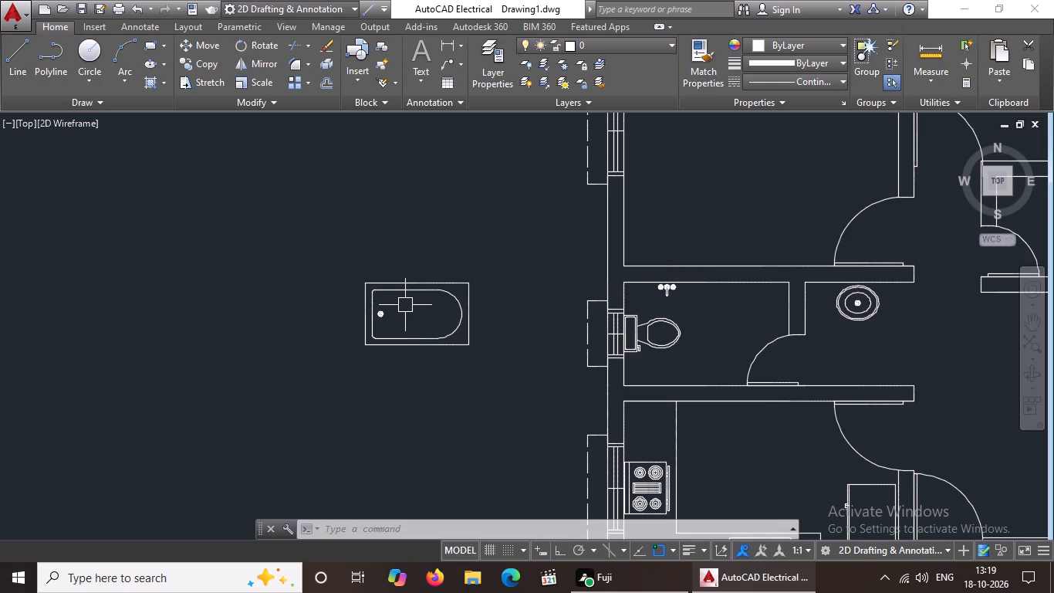
Open DesignCenter and browse from the sample folder's en-us DesignCenter files to the blocks of Home - Space Planner.dwg.
{"action": "scroll", "coordinate": [406, 304], "scroll_direction": "down", "scroll_amount": 2}
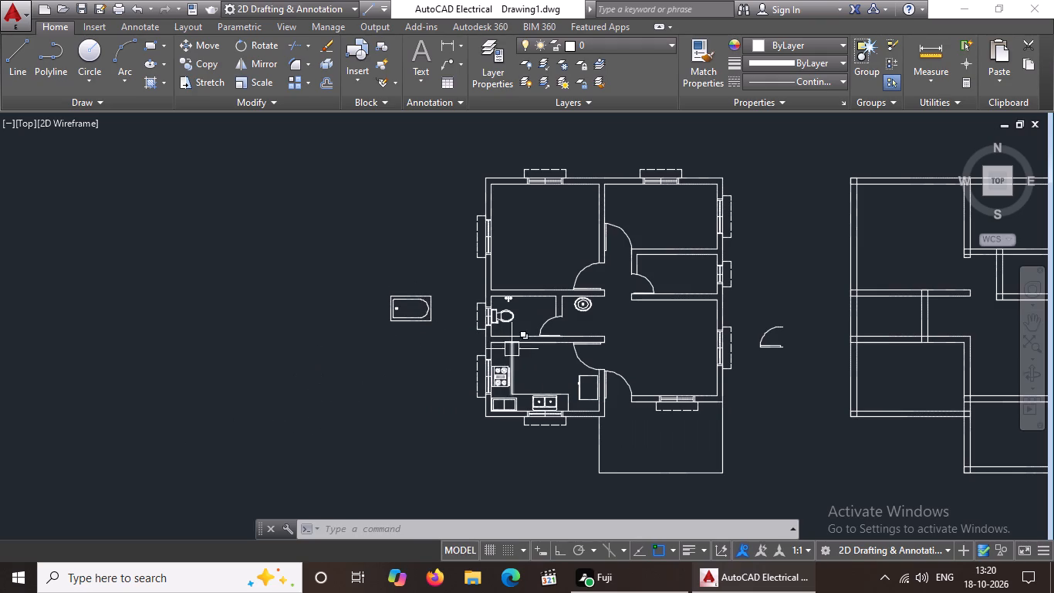
{"action": "scroll", "coordinate": [516, 238], "scroll_direction": "up", "scroll_amount": 2}
{"action": "scroll", "coordinate": [516, 238], "scroll_direction": "down", "scroll_amount": 2}
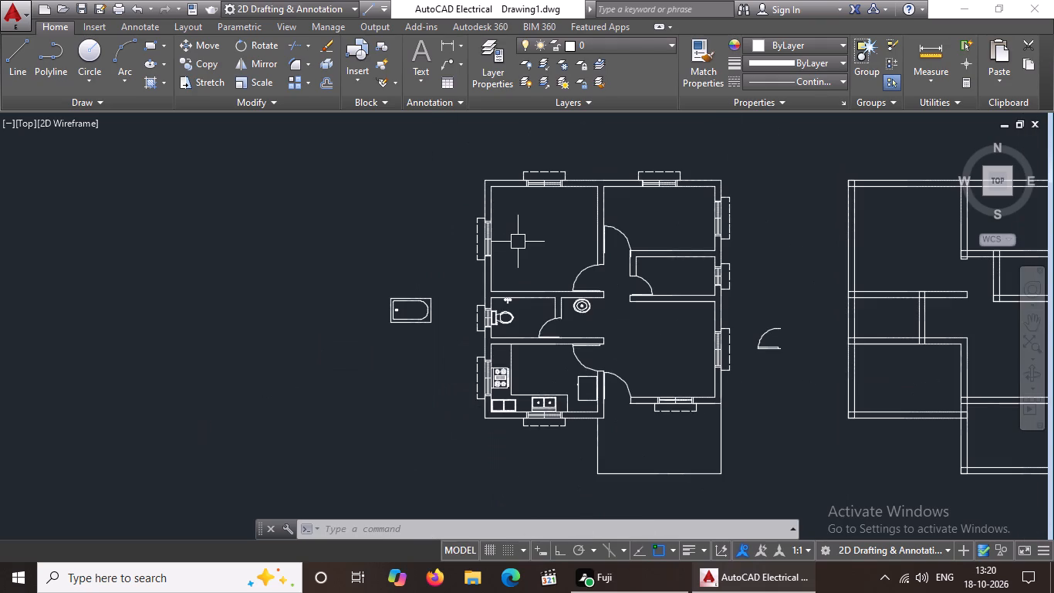
{"action": "type", "text": "dc"}
{"action": "key", "text": "space"}
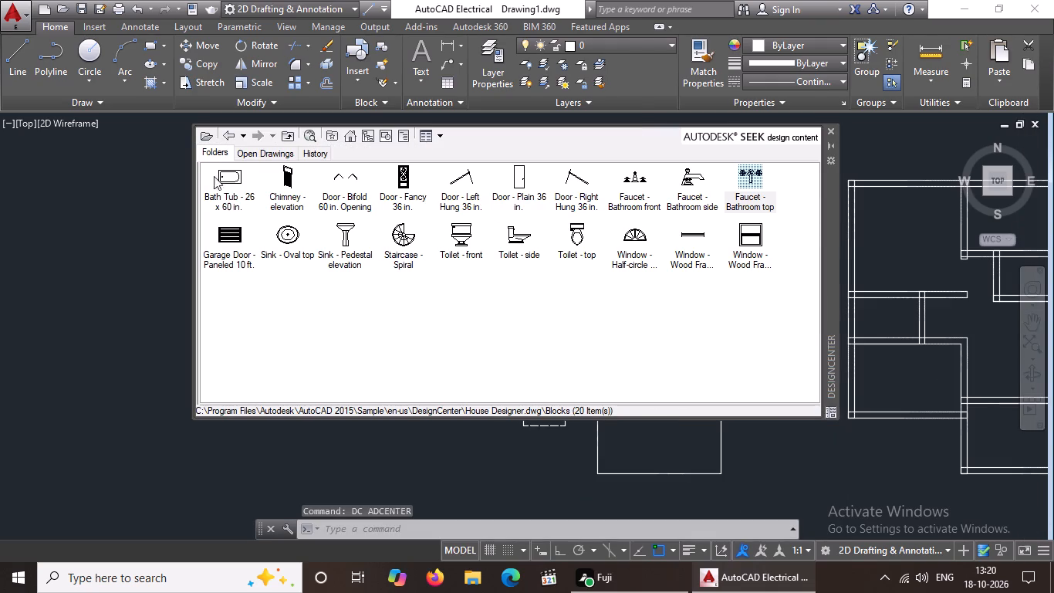
{"action": "left_click", "coordinate": [356, 136]}
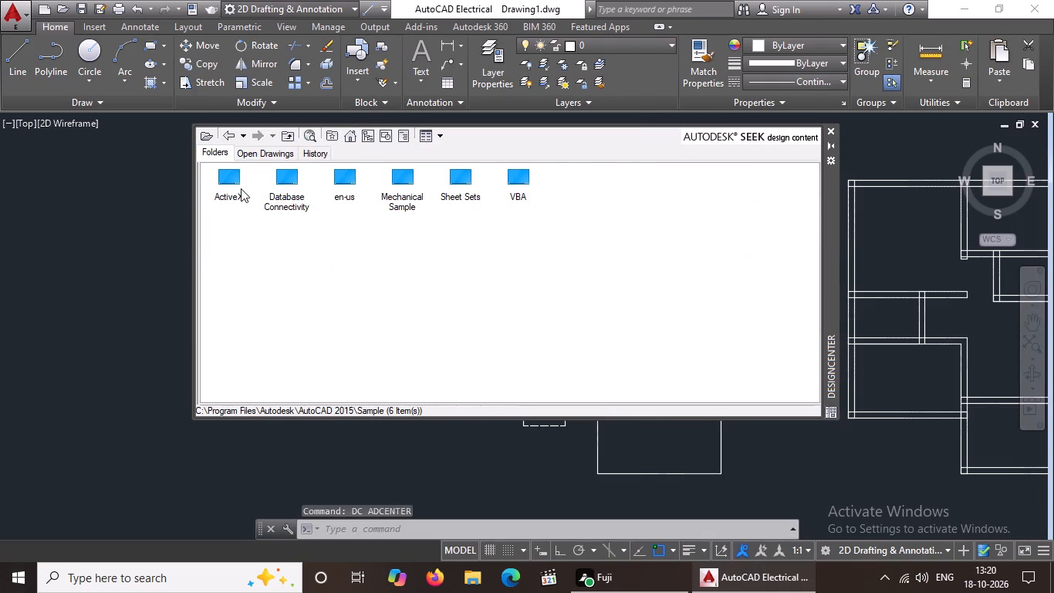
{"action": "double_click", "coordinate": [346, 193]}
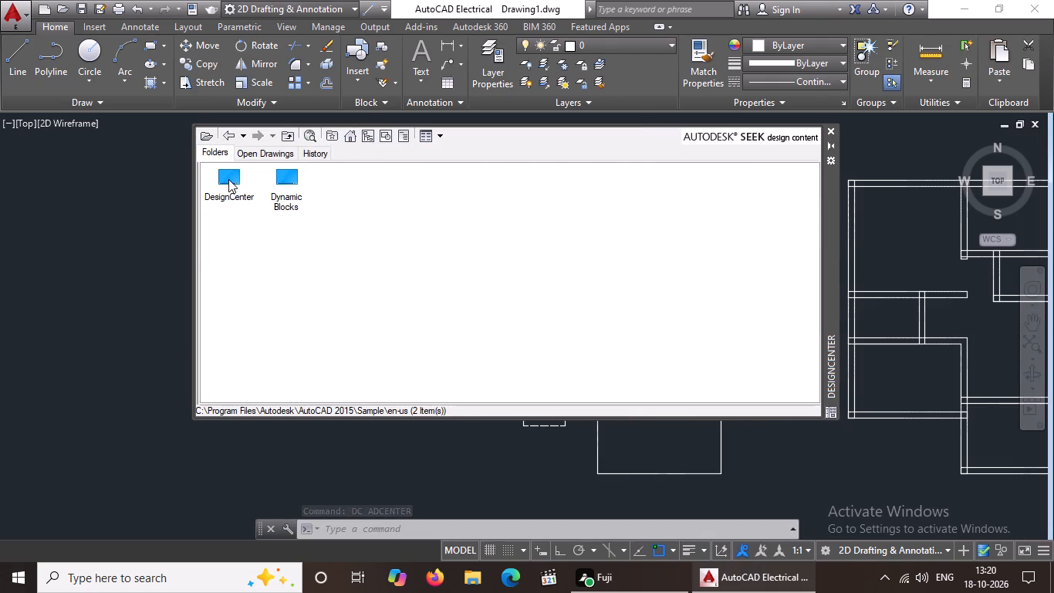
{"action": "double_click", "coordinate": [228, 178]}
{"action": "double_click", "coordinate": [232, 194]}
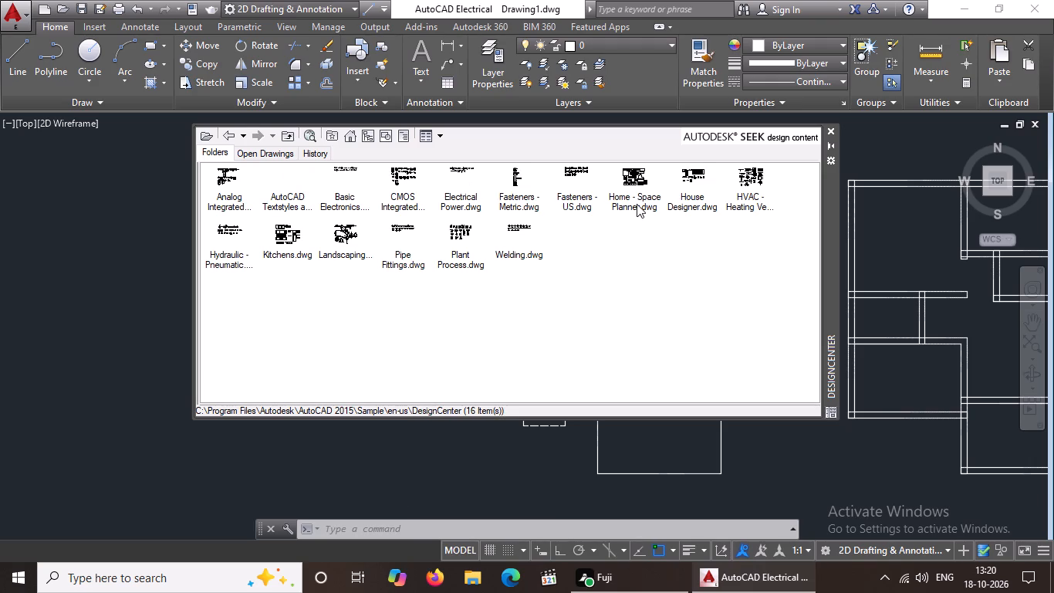
{"action": "left_click", "coordinate": [644, 189]}
{"action": "left_click", "coordinate": [644, 189]}
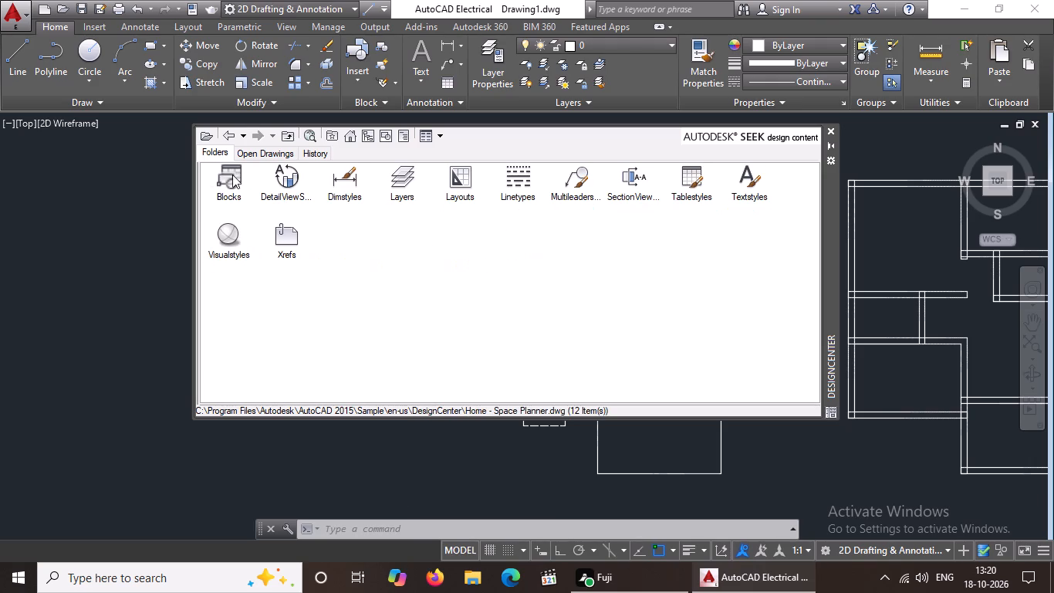
{"action": "double_click", "coordinate": [233, 175]}
{"action": "double_click", "coordinate": [225, 171]}
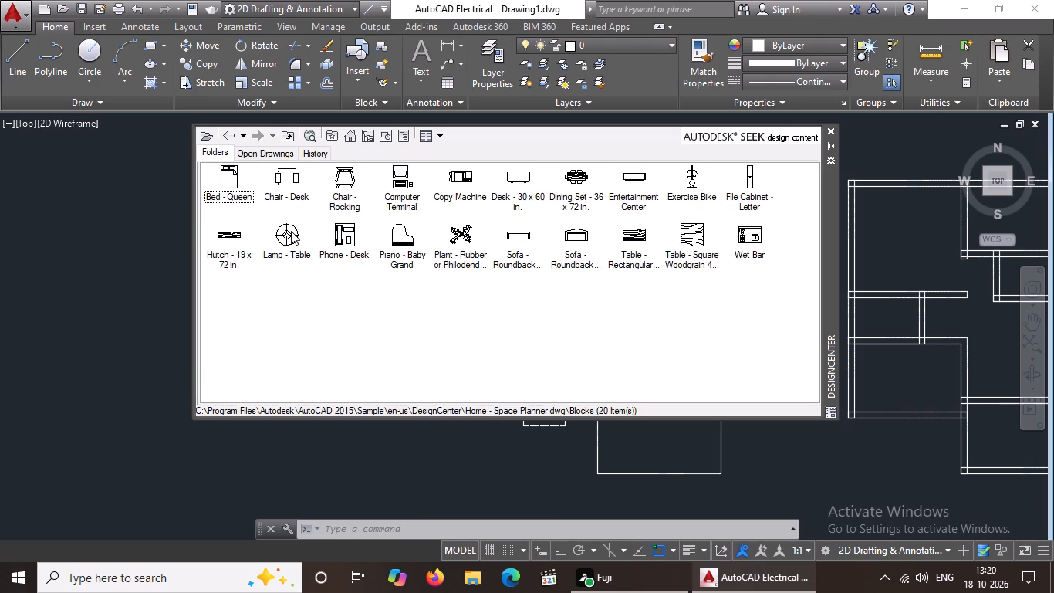
Insert the Bed - Queen block at scale 1 in the empty area well left of the left plan.
{"action": "double_click", "coordinate": [232, 182]}
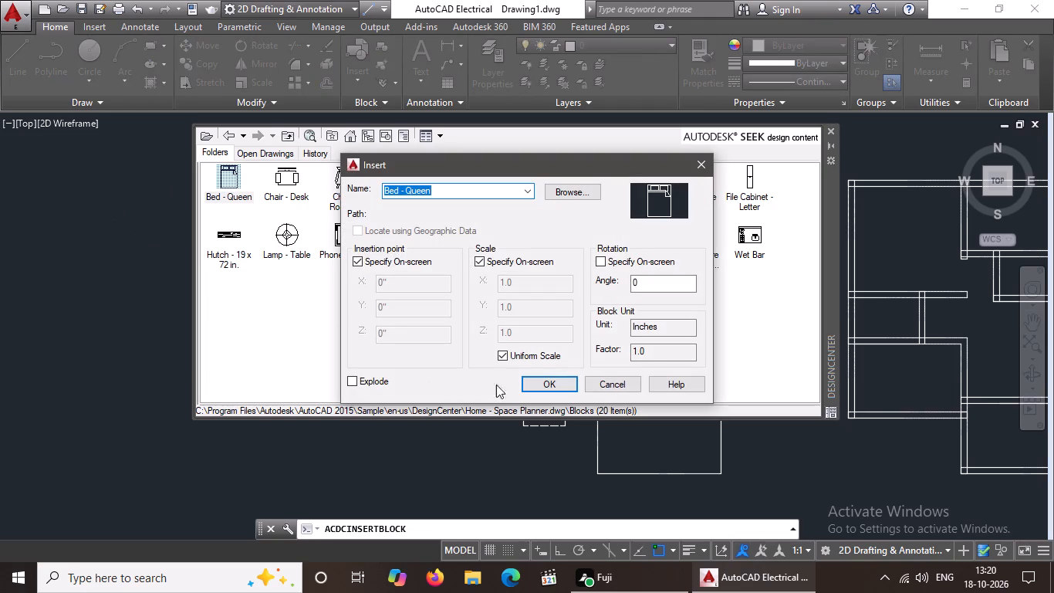
{"action": "left_click", "coordinate": [561, 382]}
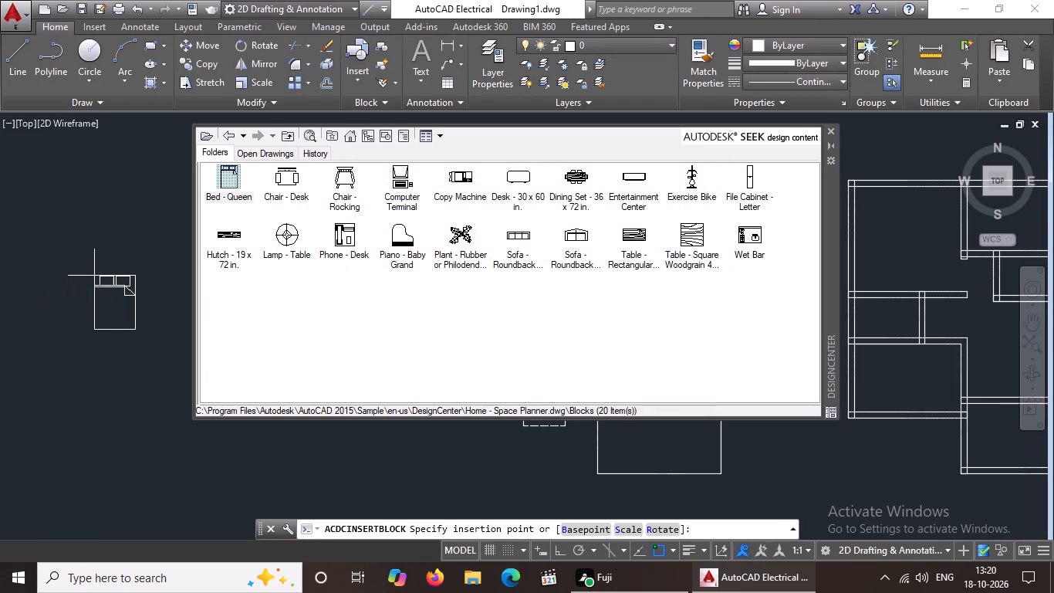
{"action": "left_click", "coordinate": [94, 276]}
{"action": "key", "text": "Return"}
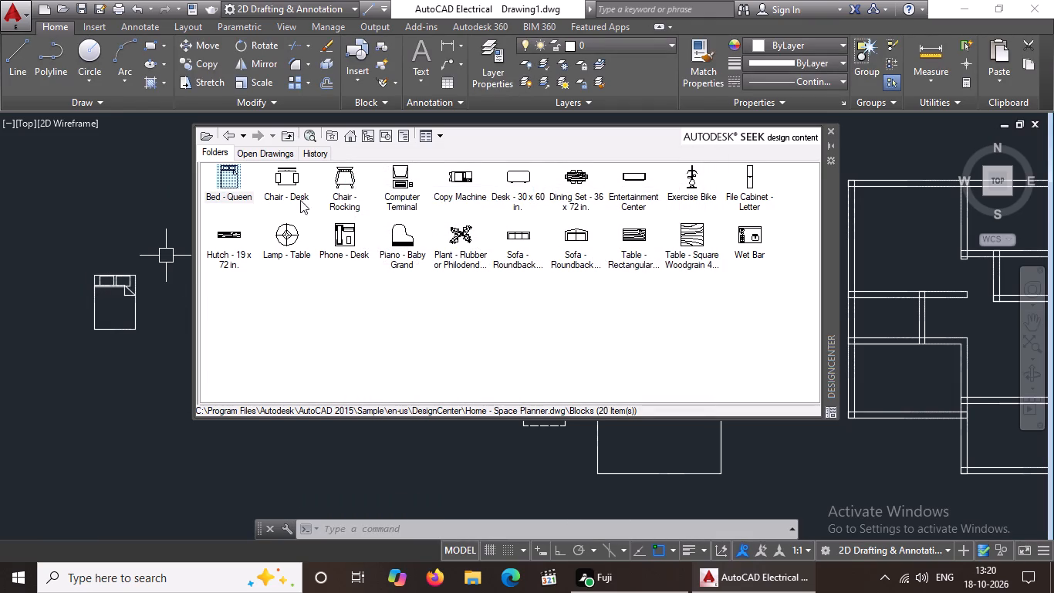
Insert the Chair - Desk block at scale 1 just above the queen bed.
{"action": "double_click", "coordinate": [288, 182]}
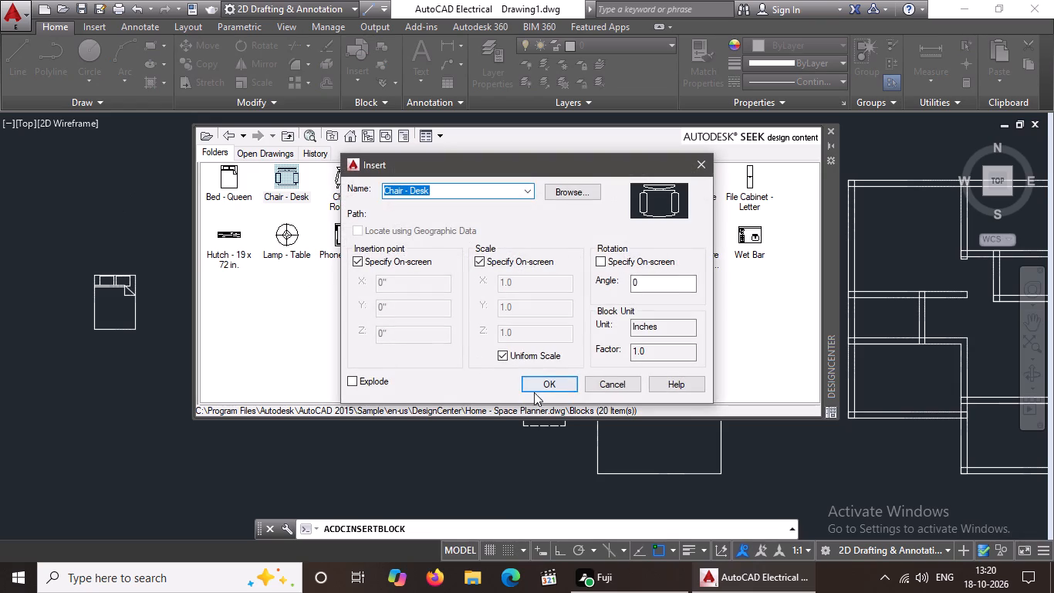
{"action": "left_click", "coordinate": [549, 380]}
{"action": "left_click", "coordinate": [114, 227]}
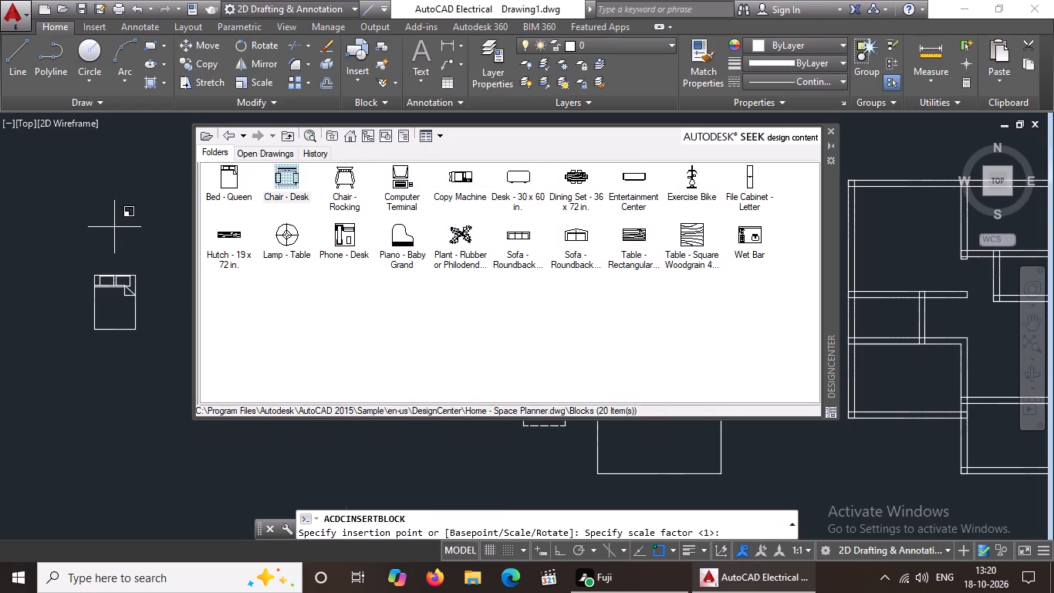
{"action": "key", "text": "Return"}
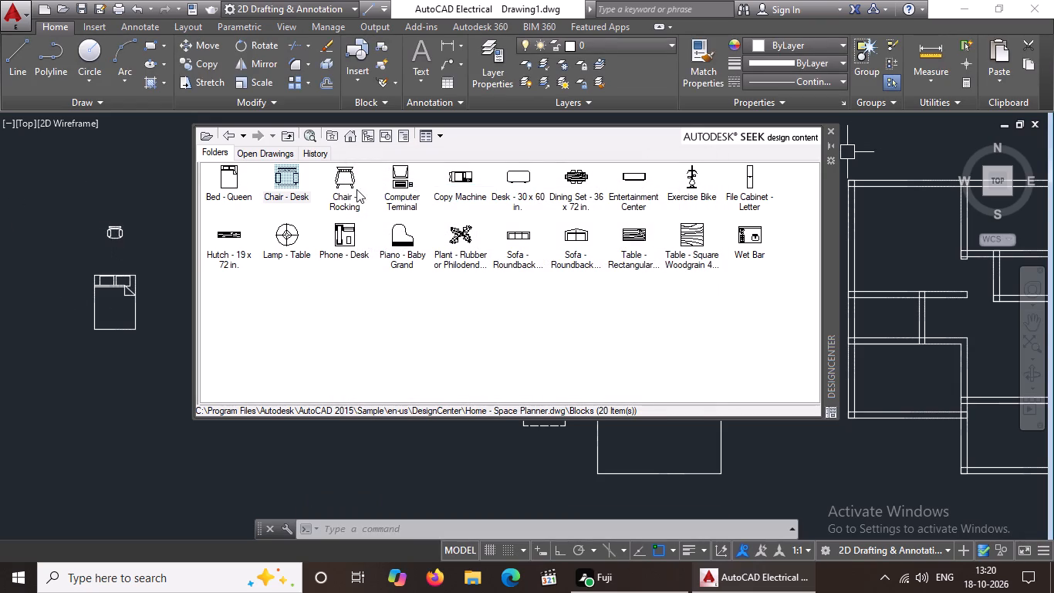
Insert the Chair - Rocking block at scale 1 beside the queen bed's upper right corner.
{"action": "double_click", "coordinate": [341, 188]}
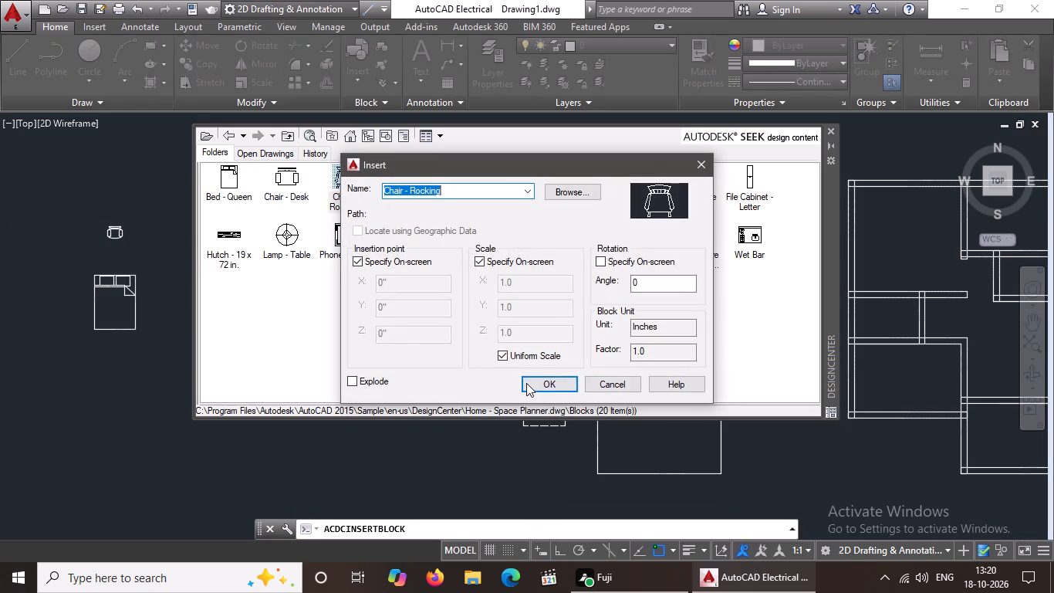
{"action": "left_click", "coordinate": [531, 383]}
{"action": "left_click", "coordinate": [150, 250]}
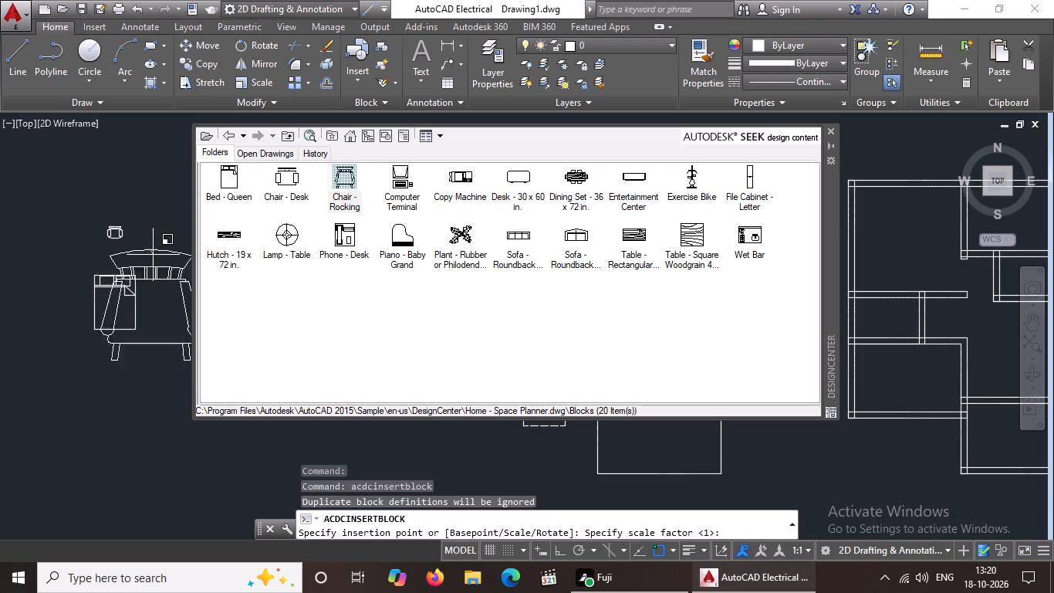
{"action": "key", "text": "Return"}
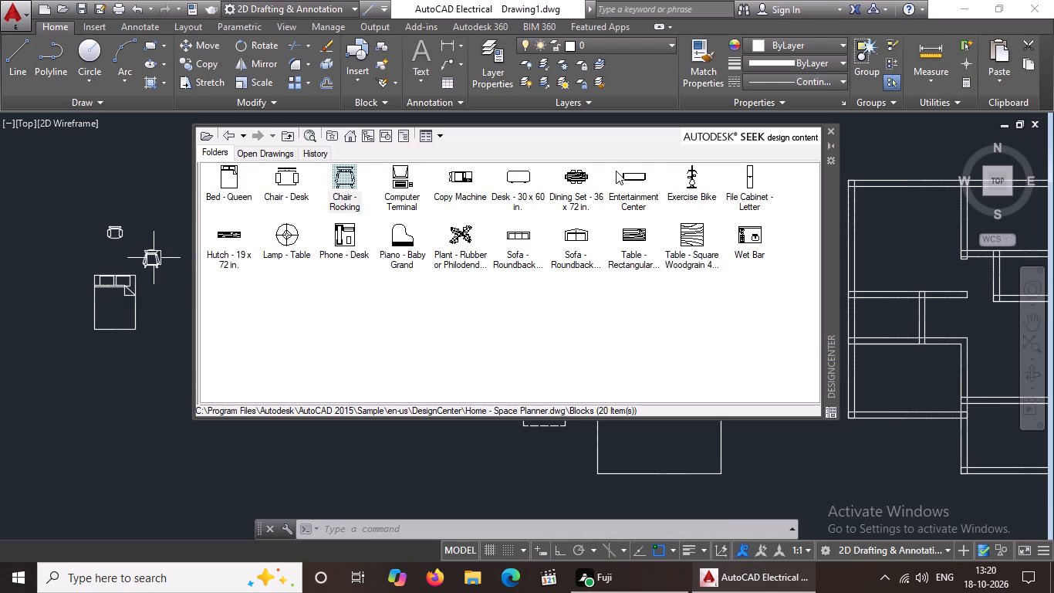
Insert the Desk - 30 x 60 in. block at scale 1, above and left of the queen bed.
{"action": "double_click", "coordinate": [519, 188]}
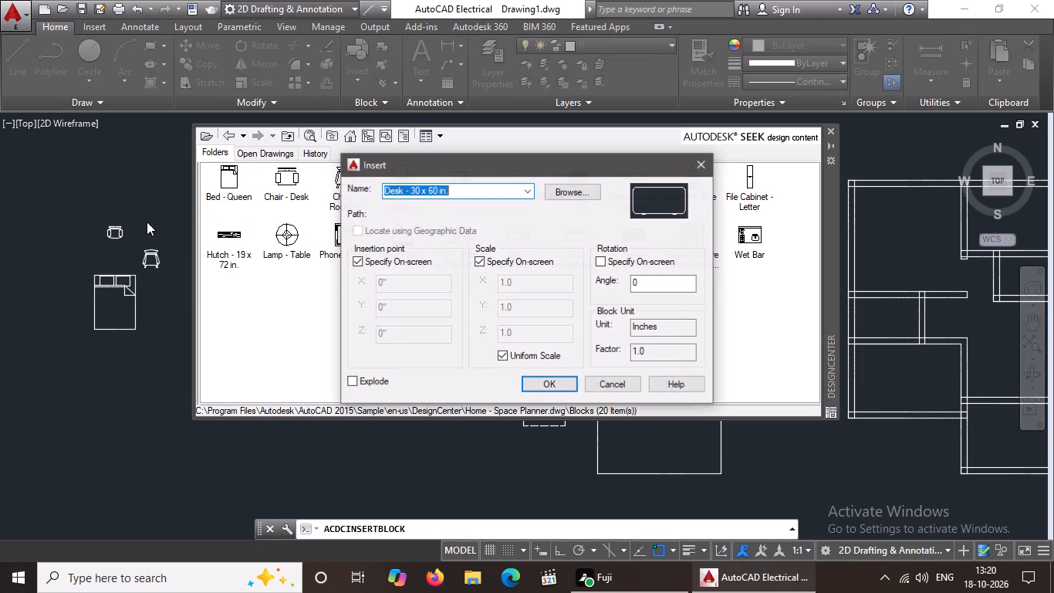
{"action": "left_click", "coordinate": [542, 378]}
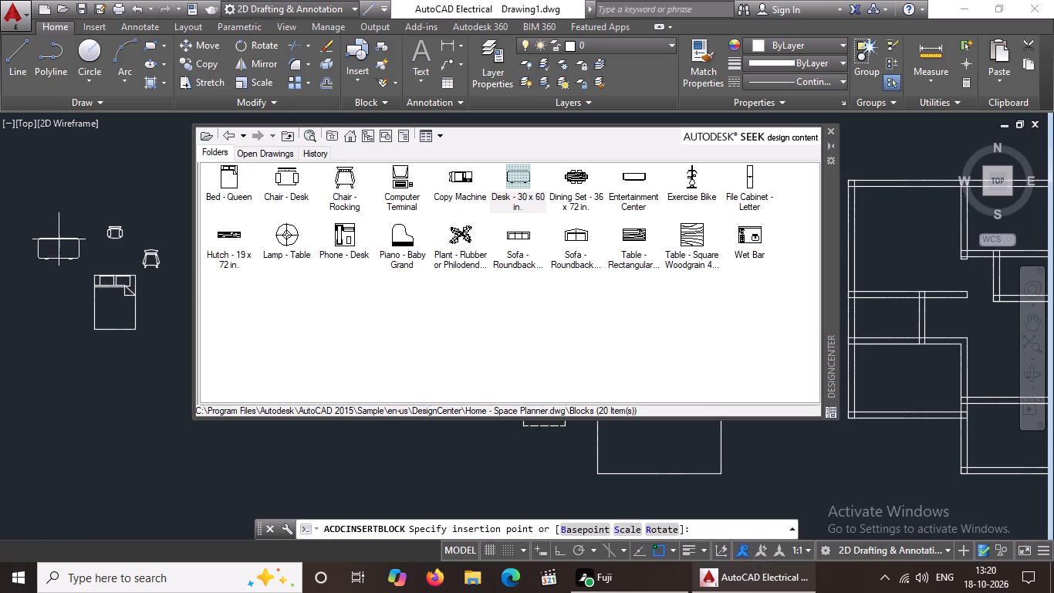
{"action": "left_click", "coordinate": [68, 242]}
{"action": "key", "text": "Return"}
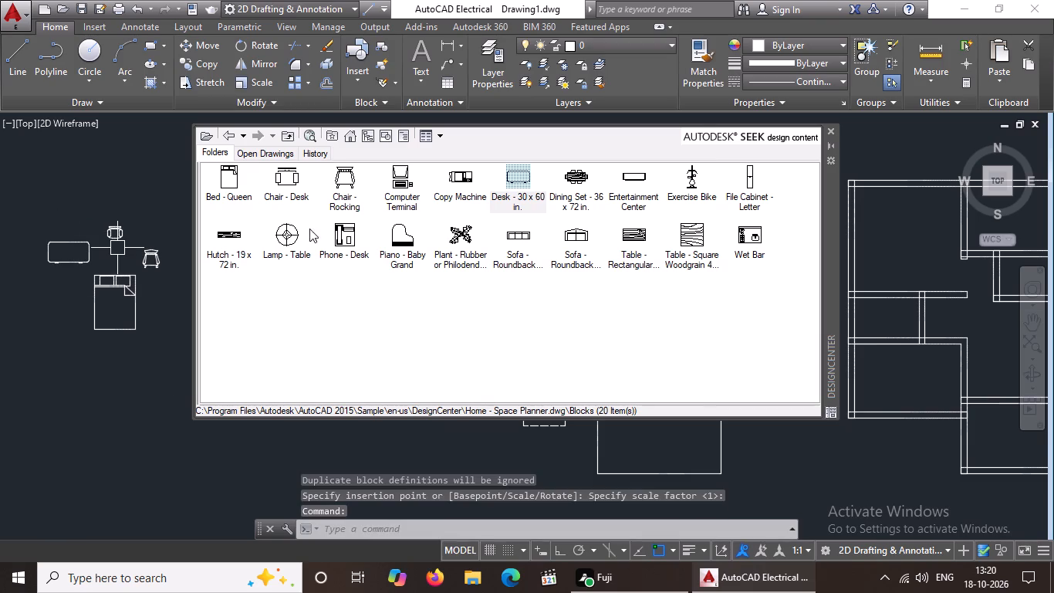
Insert the Lamp - Table block at scale 1 between the desk and the rocking chair.
{"action": "double_click", "coordinate": [288, 235]}
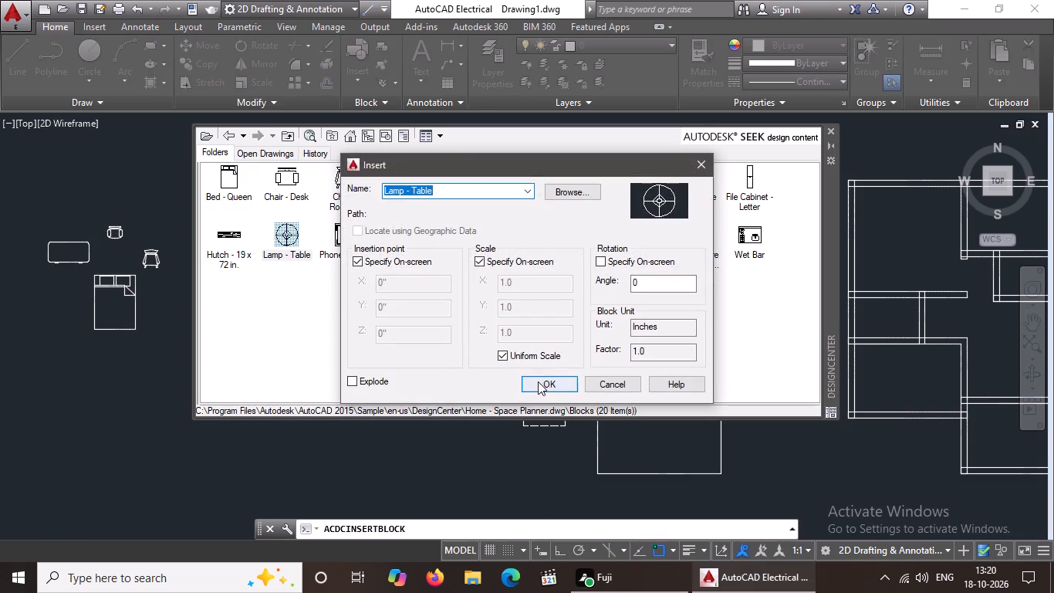
{"action": "left_click", "coordinate": [539, 381]}
{"action": "left_click", "coordinate": [107, 255]}
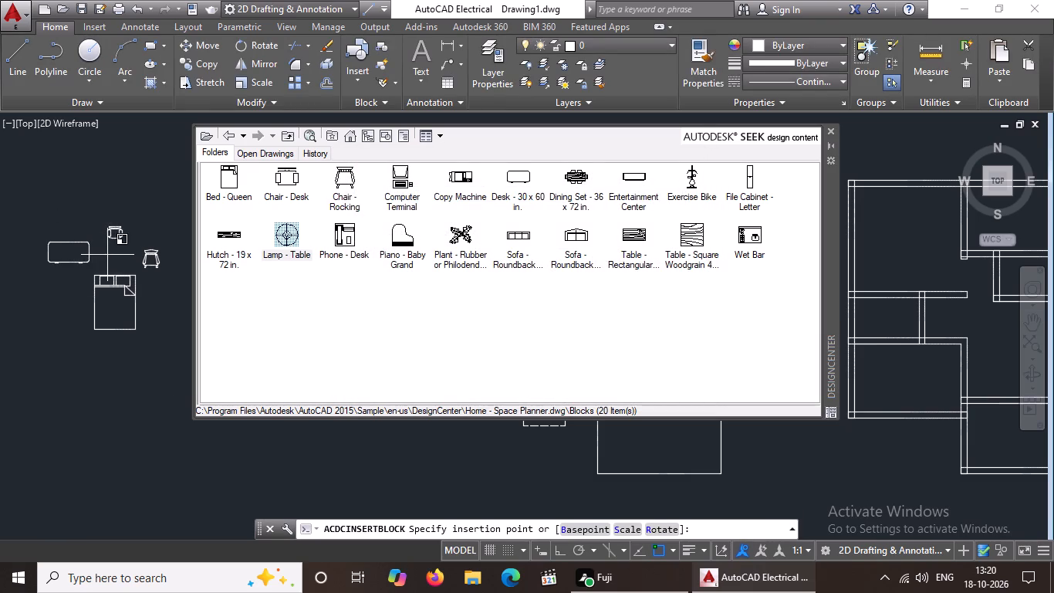
{"action": "key", "text": "Return"}
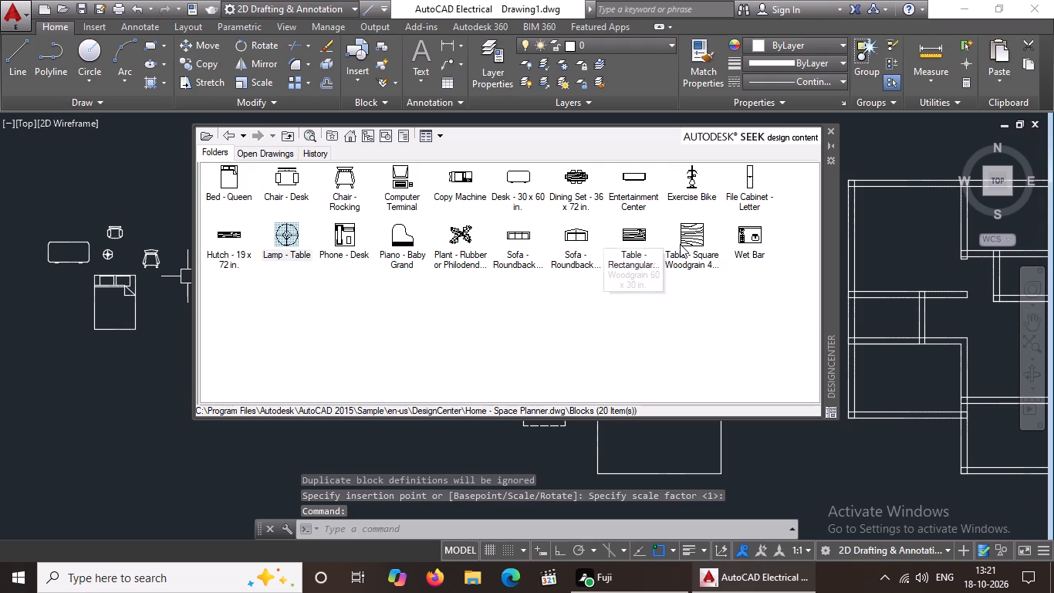
Insert the Table - Square Woodgrain 42 x 42 in. block at scale 1 left of the queen bed and close DesignCenter.
{"action": "double_click", "coordinate": [697, 239]}
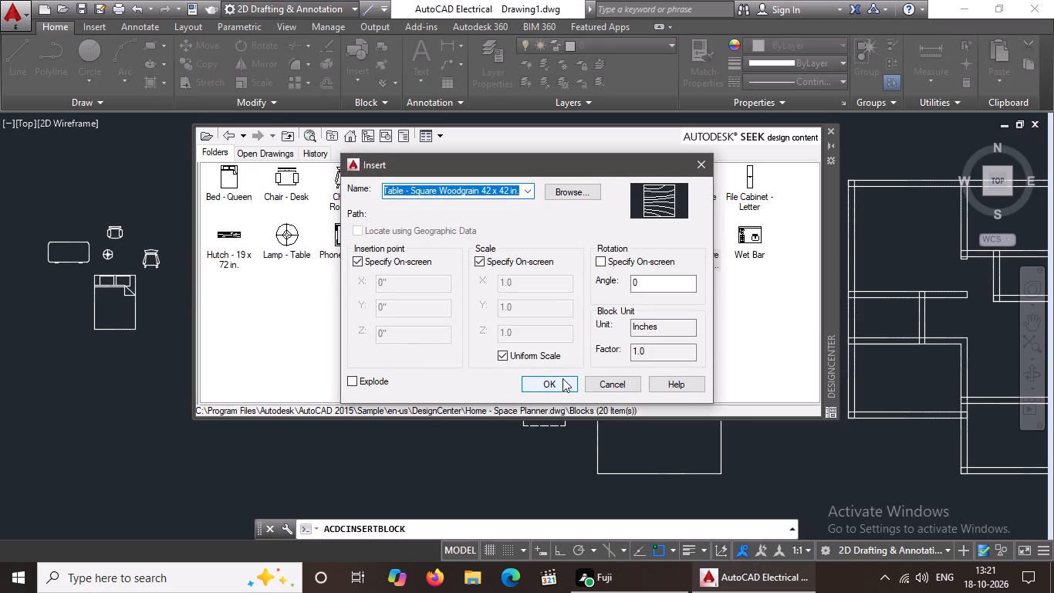
{"action": "left_click", "coordinate": [562, 378]}
{"action": "left_click", "coordinate": [37, 283]}
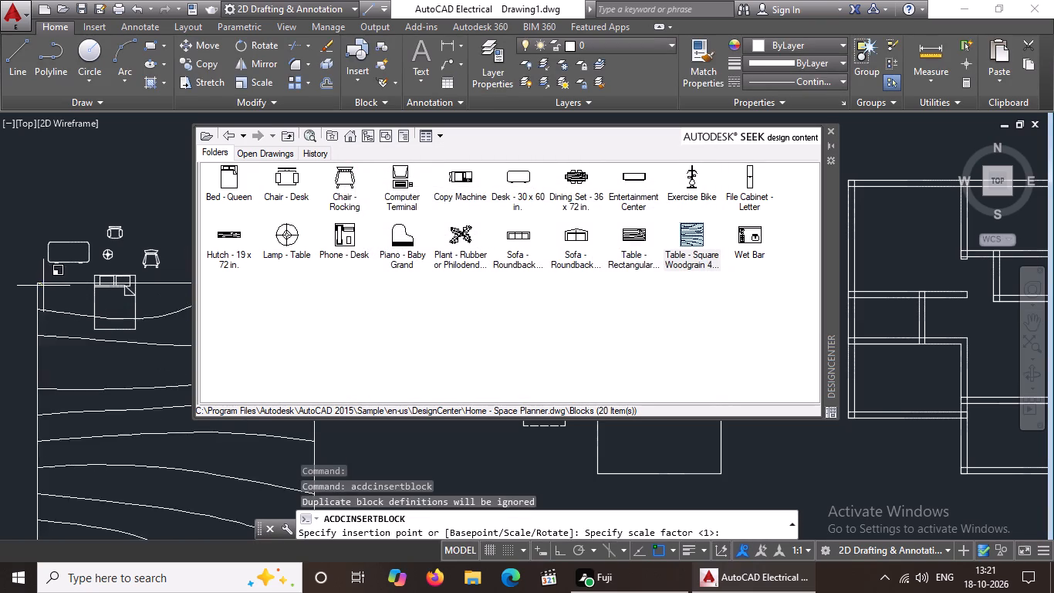
{"action": "key", "text": "Return"}
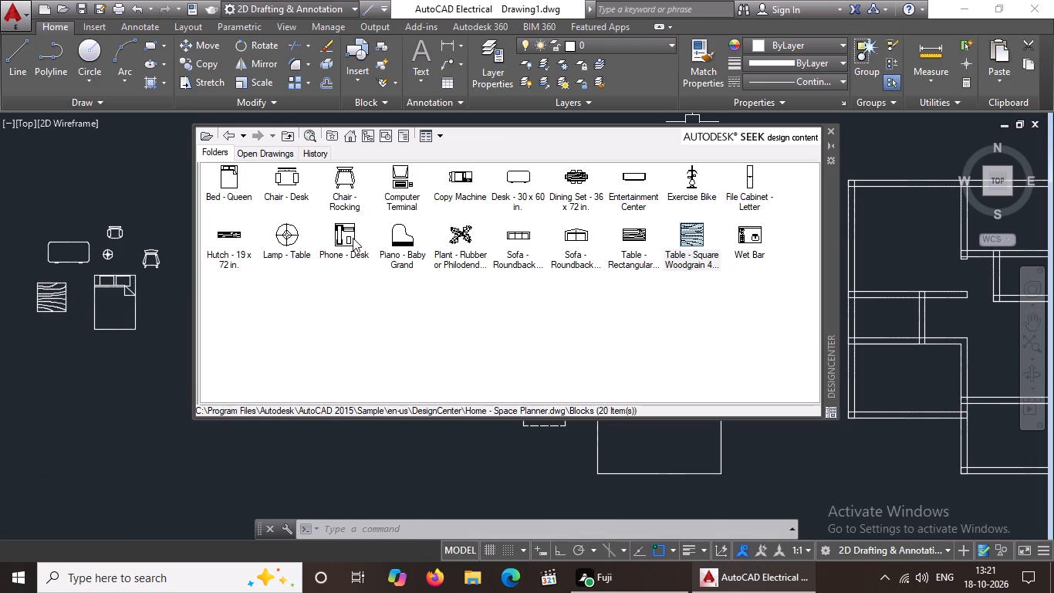
{"action": "left_click", "coordinate": [827, 134]}
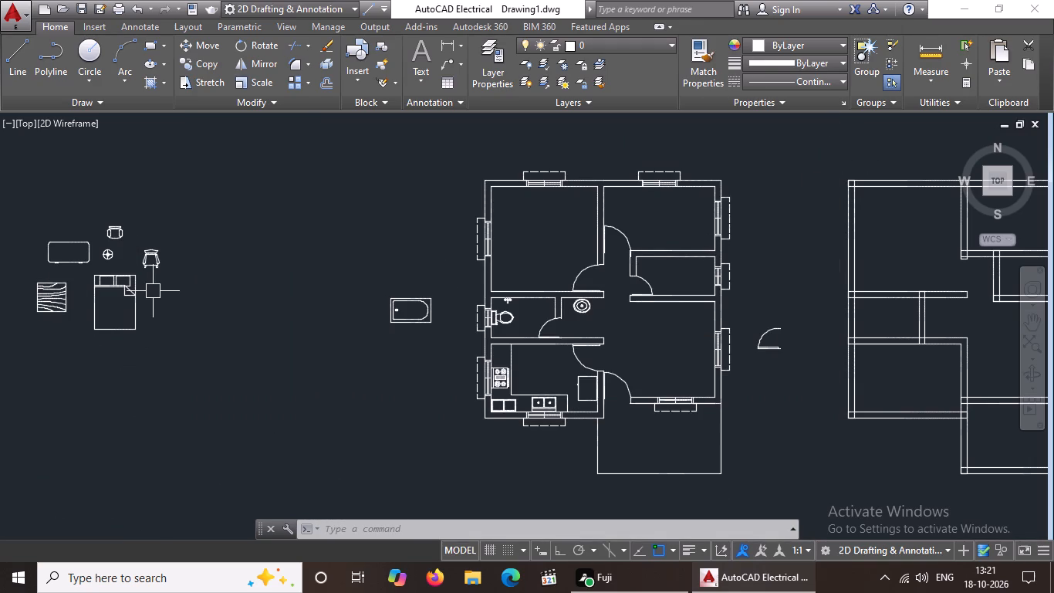
Move the queen bed by its headboard's midpoint into the left plan's upper-left room, against the top wall and centred below the window.
{"action": "left_click", "coordinate": [110, 291]}
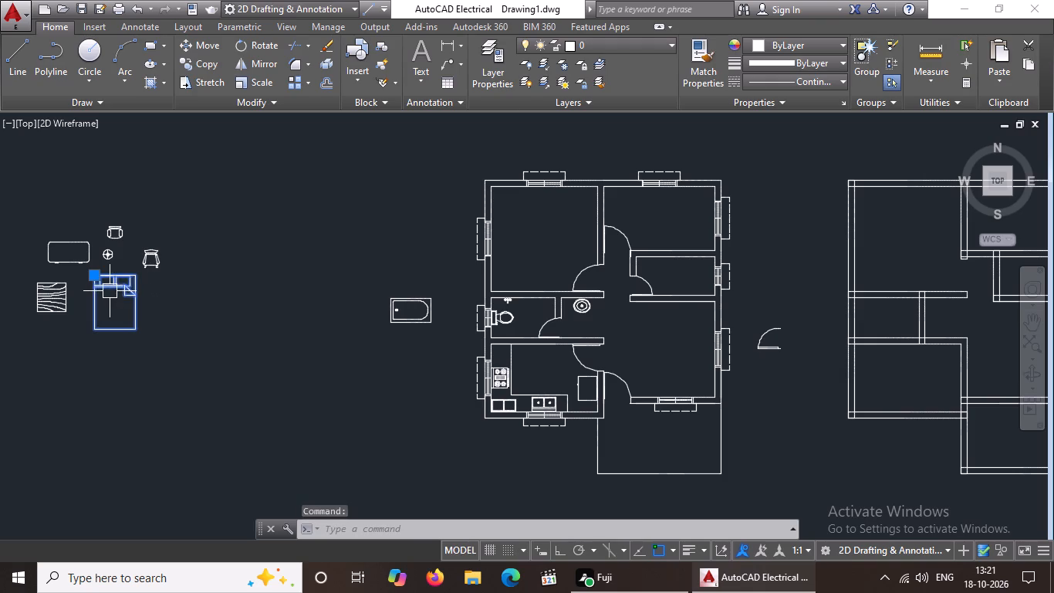
{"action": "left_click", "coordinate": [211, 46]}
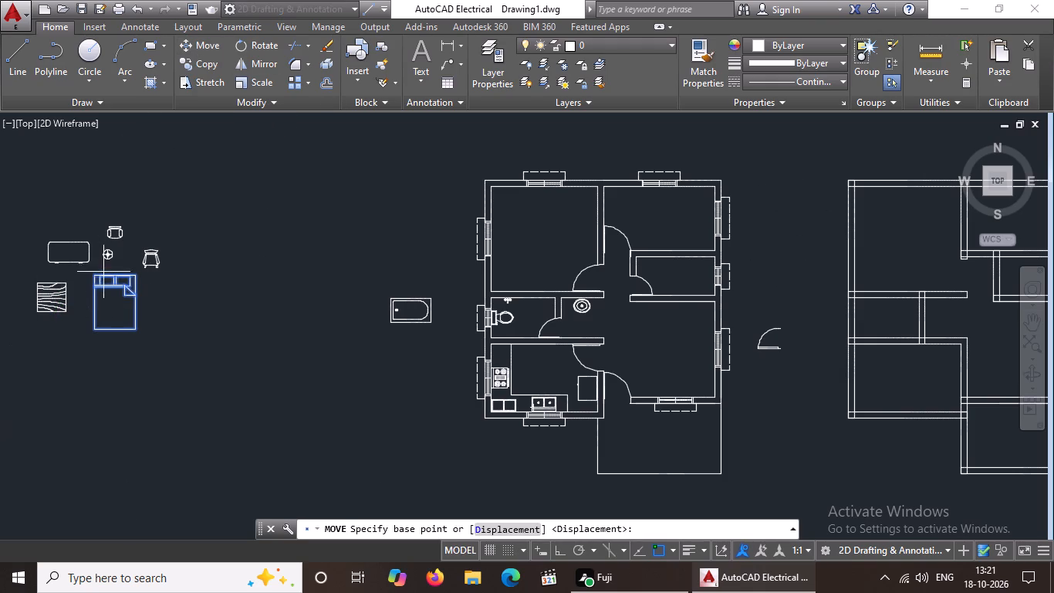
{"action": "scroll", "coordinate": [117, 273], "scroll_direction": "up", "scroll_amount": 2}
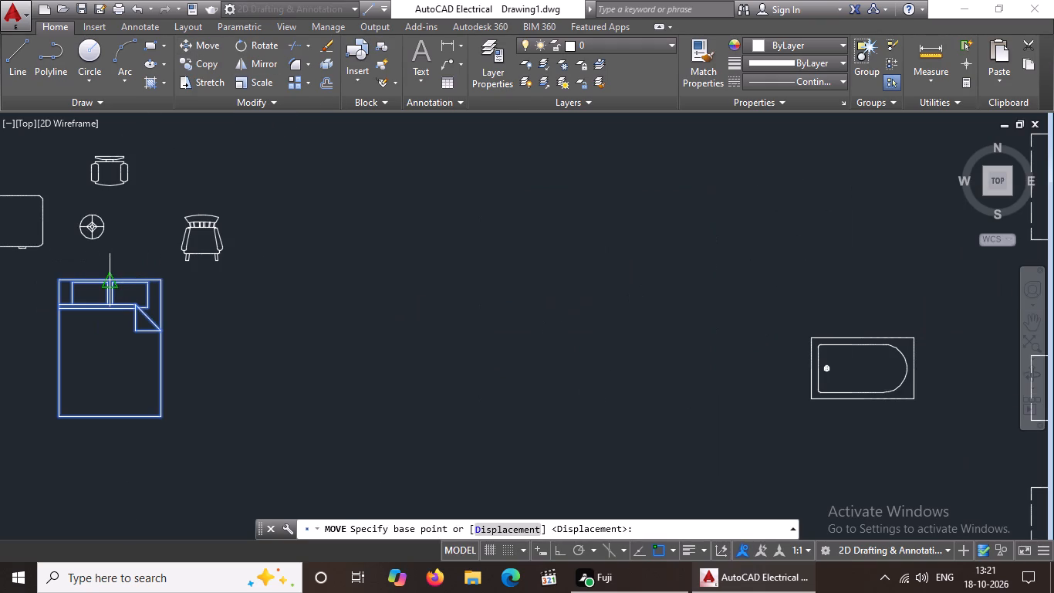
{"action": "left_click", "coordinate": [112, 279]}
{"action": "scroll", "coordinate": [262, 229], "scroll_direction": "down", "scroll_amount": 2}
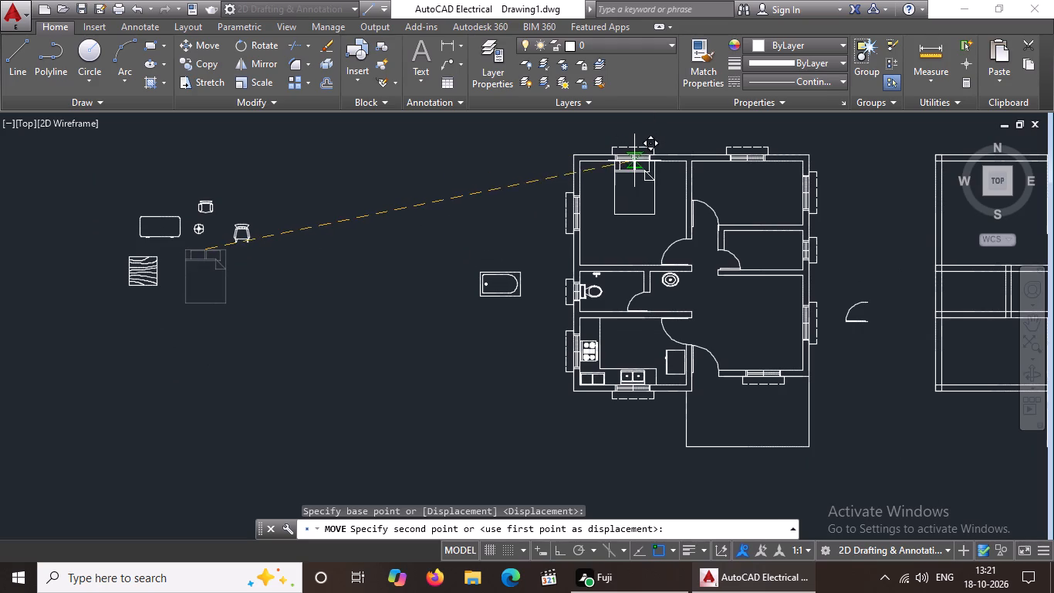
{"action": "scroll", "coordinate": [634, 160], "scroll_direction": "up", "scroll_amount": 2}
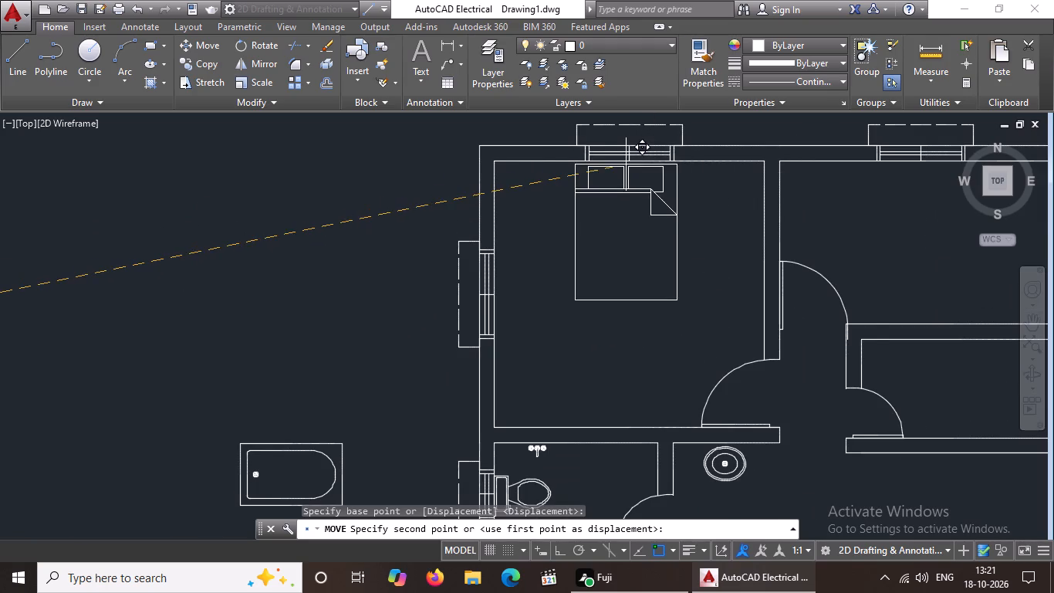
{"action": "scroll", "coordinate": [626, 164], "scroll_direction": "up", "scroll_amount": 2}
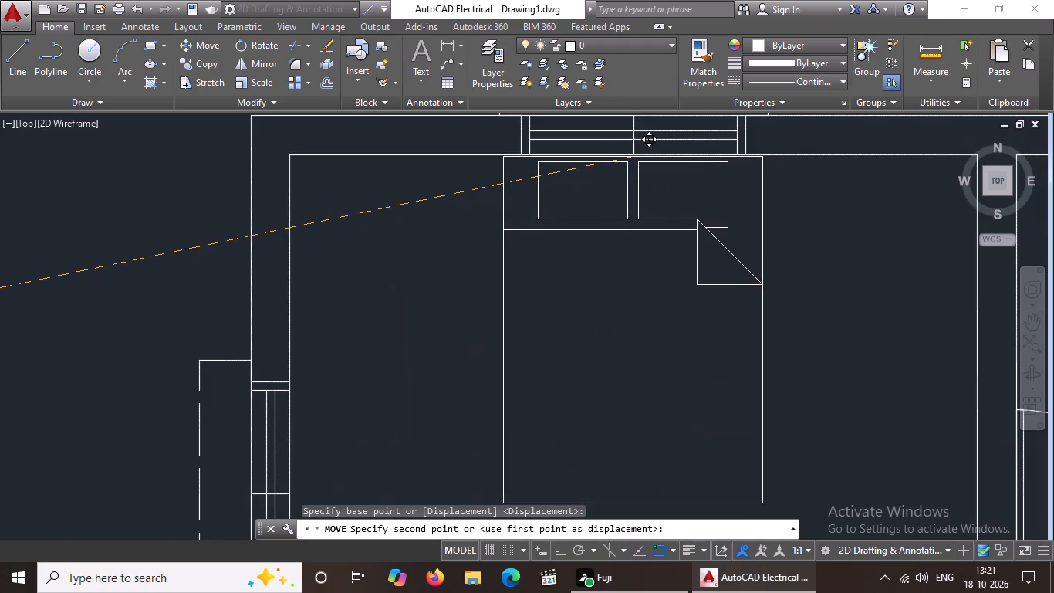
{"action": "left_click", "coordinate": [633, 157]}
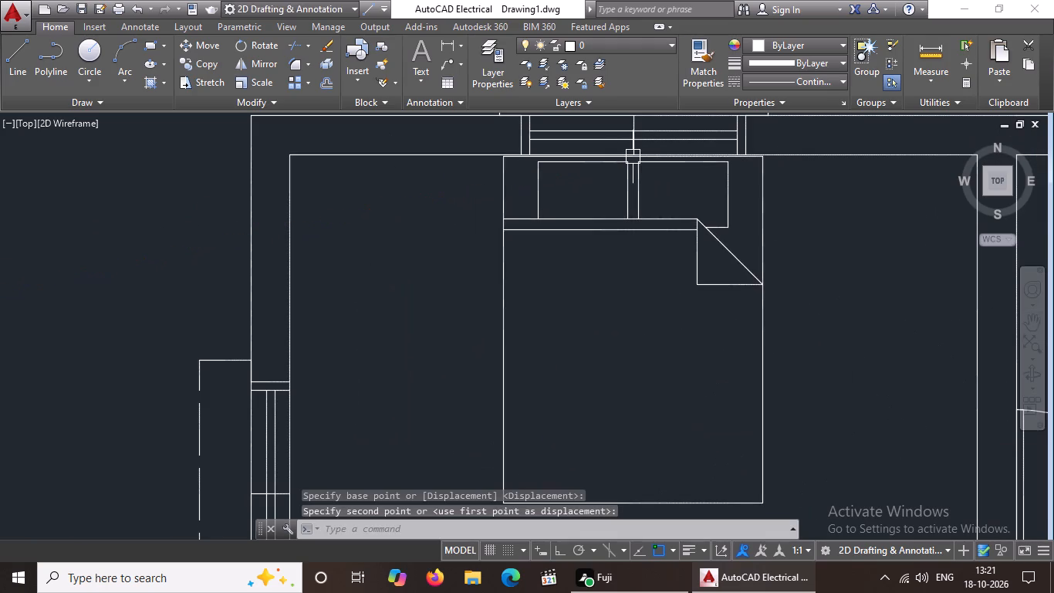
{"action": "scroll", "coordinate": [655, 169], "scroll_direction": "down", "scroll_amount": 2}
{"action": "scroll", "coordinate": [345, 307], "scroll_direction": "down", "scroll_amount": 2}
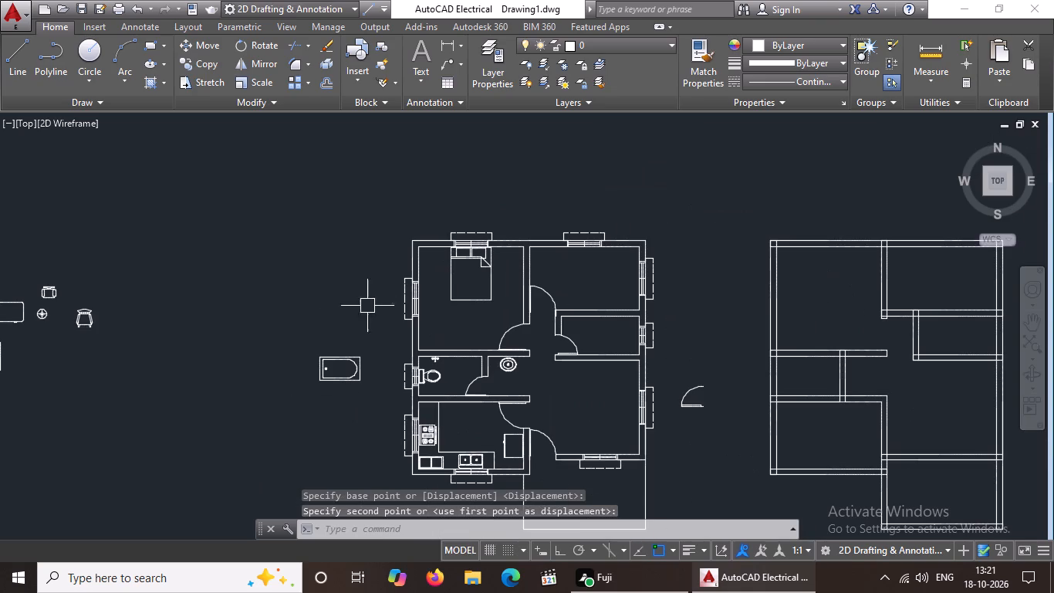
Move the table lamp from its centre into the left plan's upper-left bedroom, just left of the queen bed's headboard.
{"action": "scroll", "coordinate": [13, 327], "scroll_direction": "up", "scroll_amount": 2}
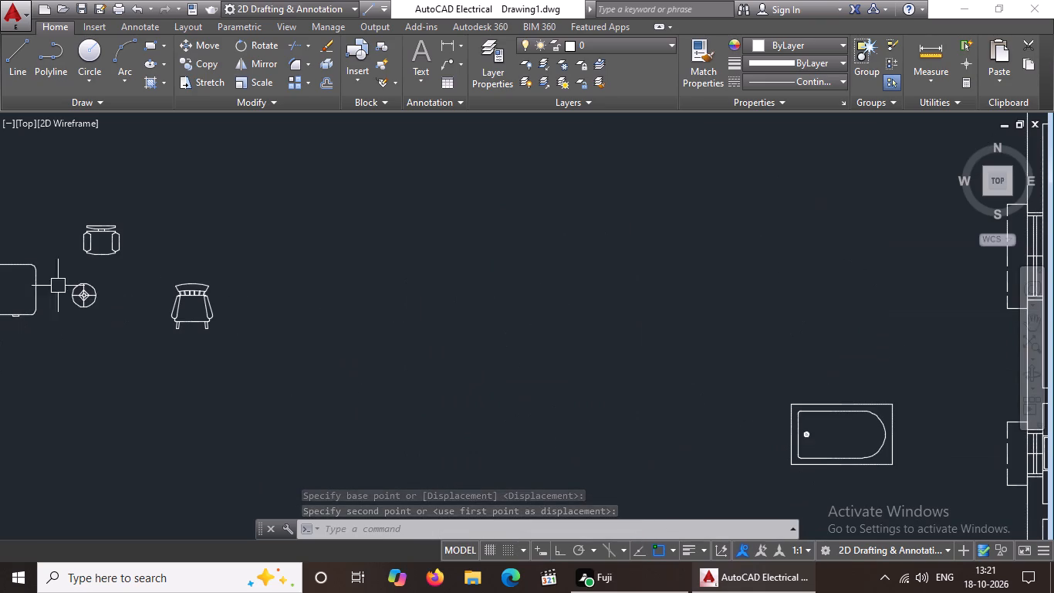
{"action": "left_click", "coordinate": [83, 301]}
{"action": "left_click", "coordinate": [215, 41]}
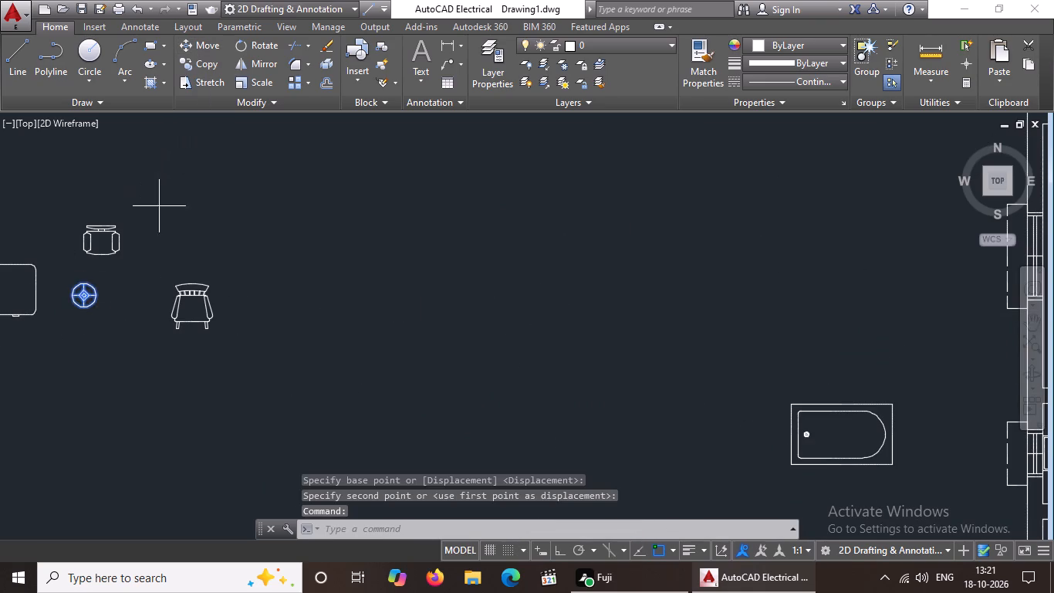
{"action": "left_click_drag", "start_coordinate": [83, 294], "coordinate": [99, 294]}
{"action": "scroll", "coordinate": [323, 263], "scroll_direction": "down", "scroll_amount": 3}
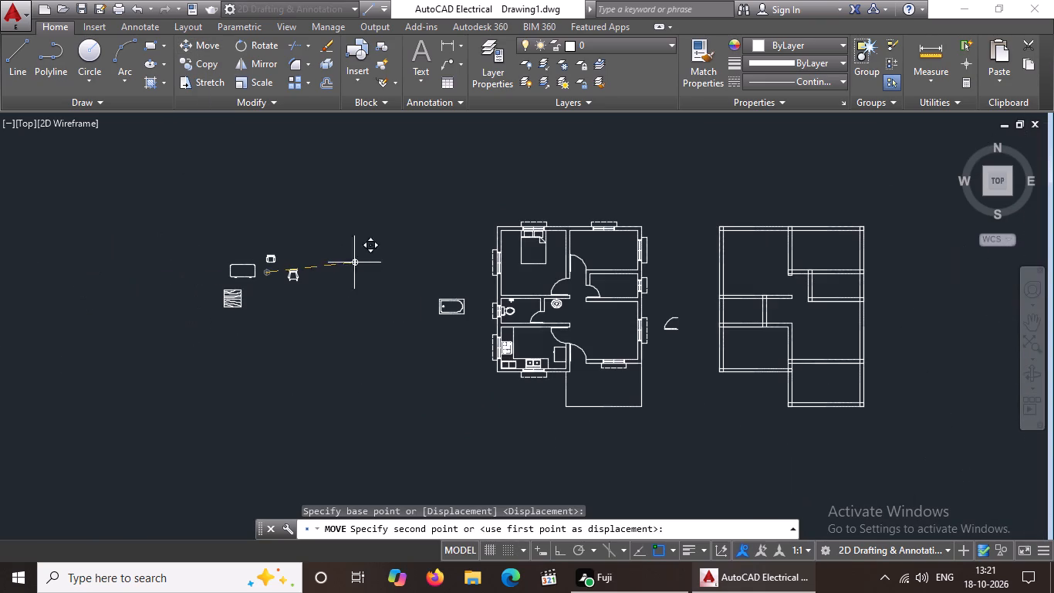
{"action": "scroll", "coordinate": [517, 242], "scroll_direction": "up", "scroll_amount": 2}
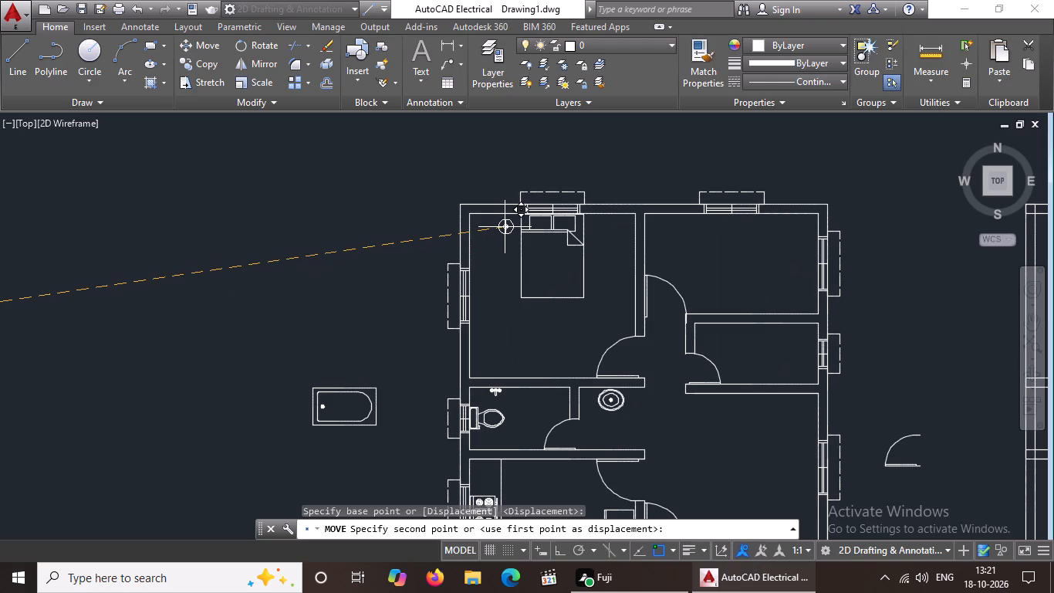
{"action": "left_click", "coordinate": [505, 227]}
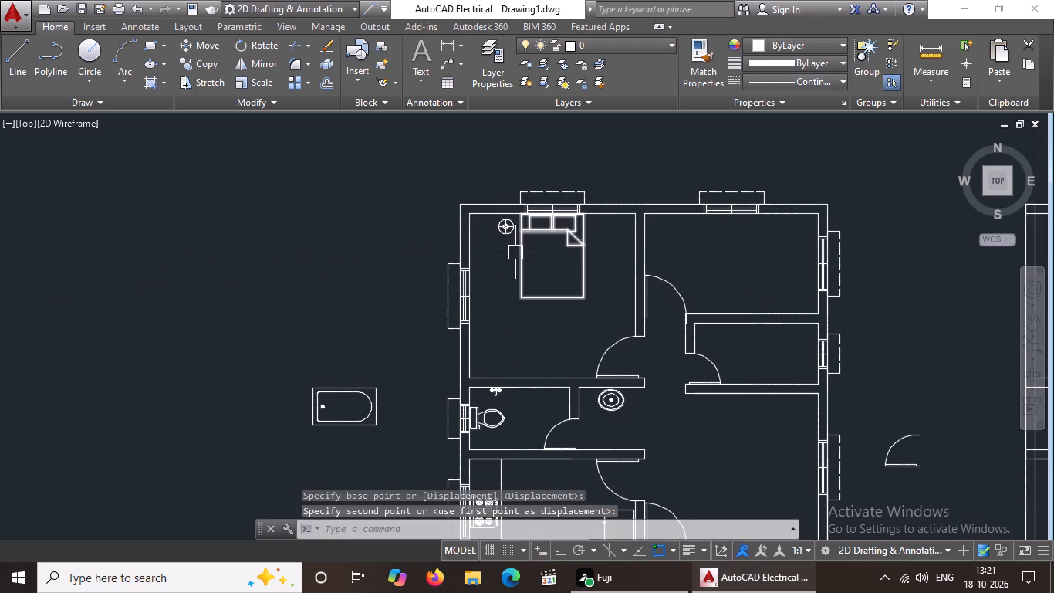
{"action": "key", "text": "Escape"}
Copy the table lamp horizontally, with Ortho on, about 7'-3 1/2" to the other side of the bed's headboard.
{"action": "scroll", "coordinate": [509, 227], "scroll_direction": "up", "scroll_amount": 2}
{"action": "left_click", "coordinate": [508, 227]}
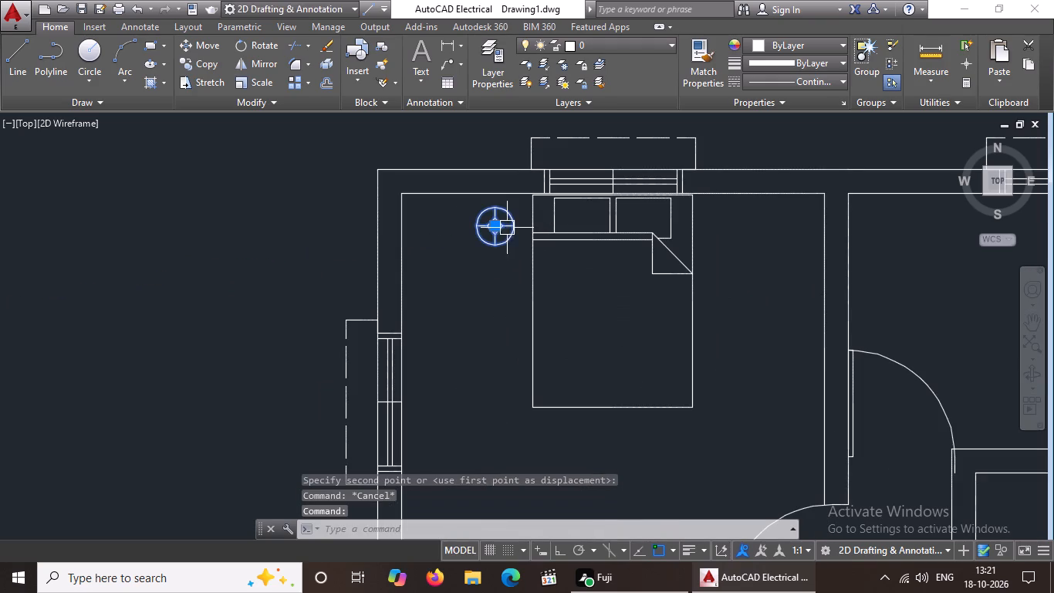
{"action": "left_click", "coordinate": [210, 63]}
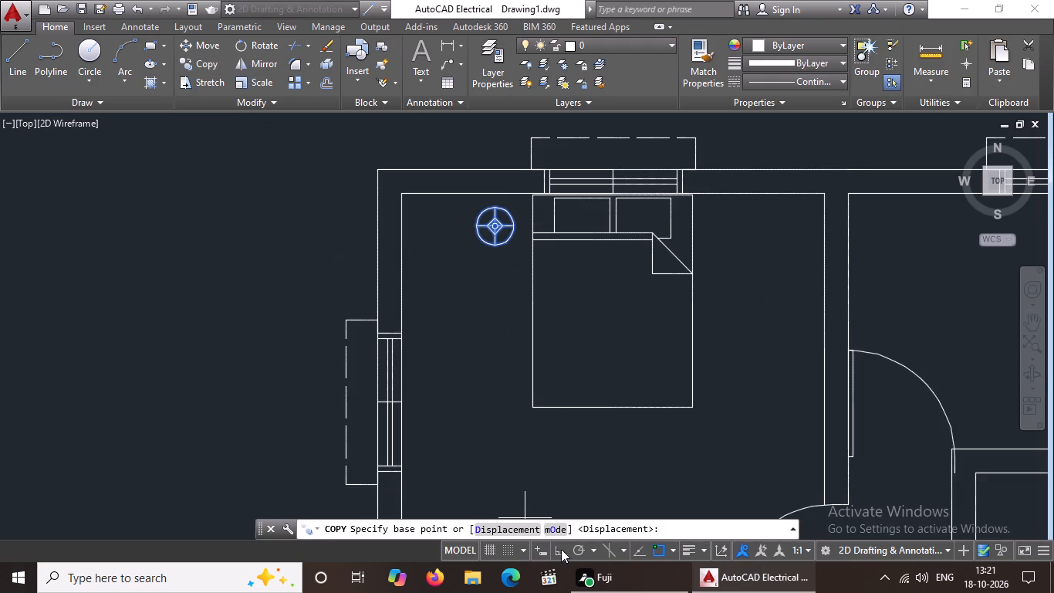
{"action": "left_click", "coordinate": [562, 548]}
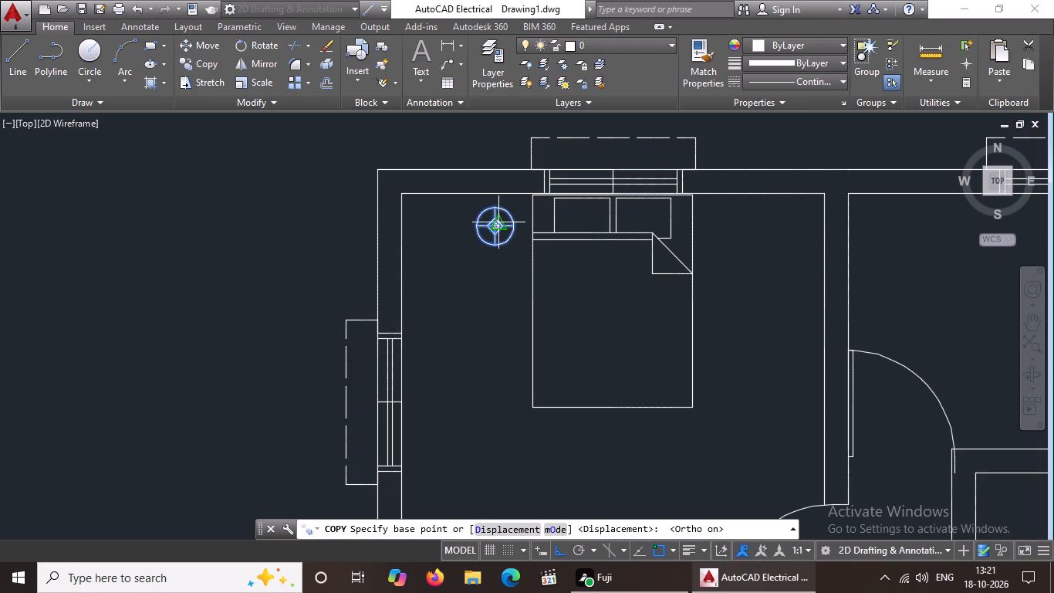
{"action": "left_click", "coordinate": [495, 226]}
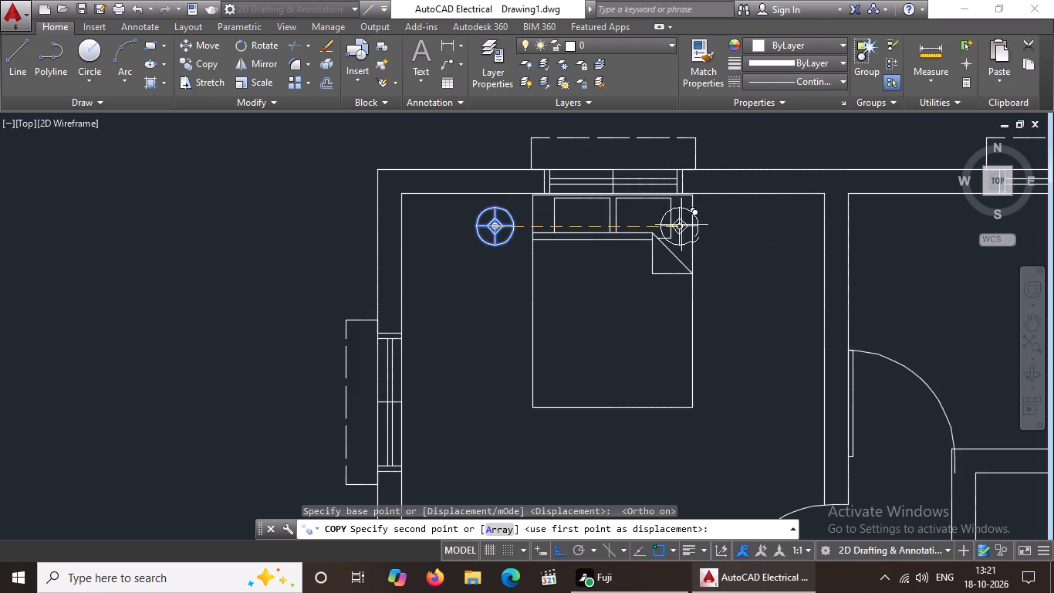
{"action": "left_click", "coordinate": [726, 225]}
{"action": "key", "text": "Escape"}
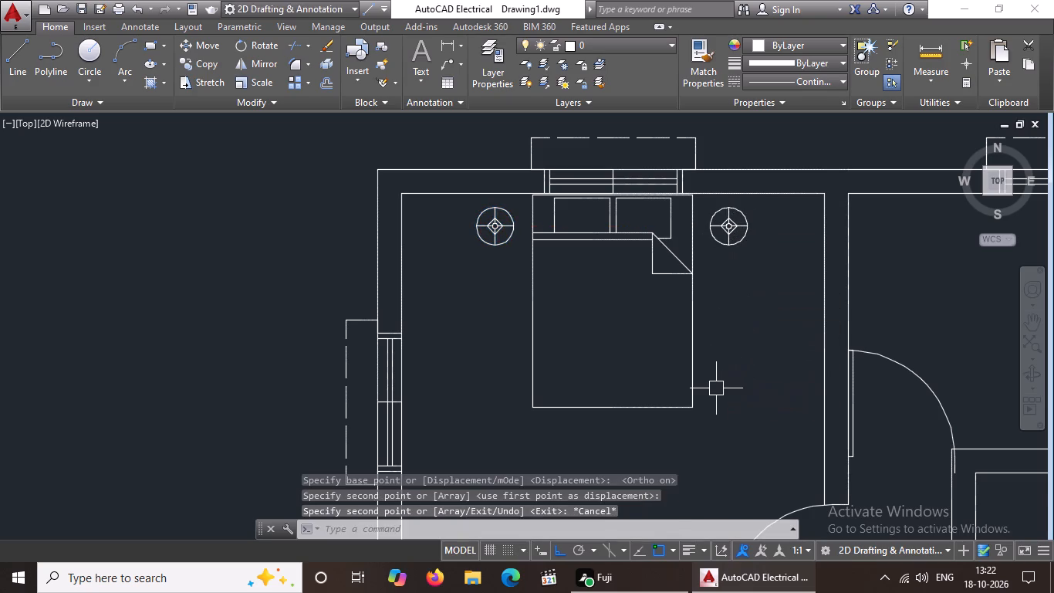
Rotate the desk outside the left plan by 90°.
{"action": "scroll", "coordinate": [716, 388], "scroll_direction": "down", "scroll_amount": 3}
{"action": "middle_click_drag", "start_coordinate": [717, 395], "coordinate": [684, 301]}
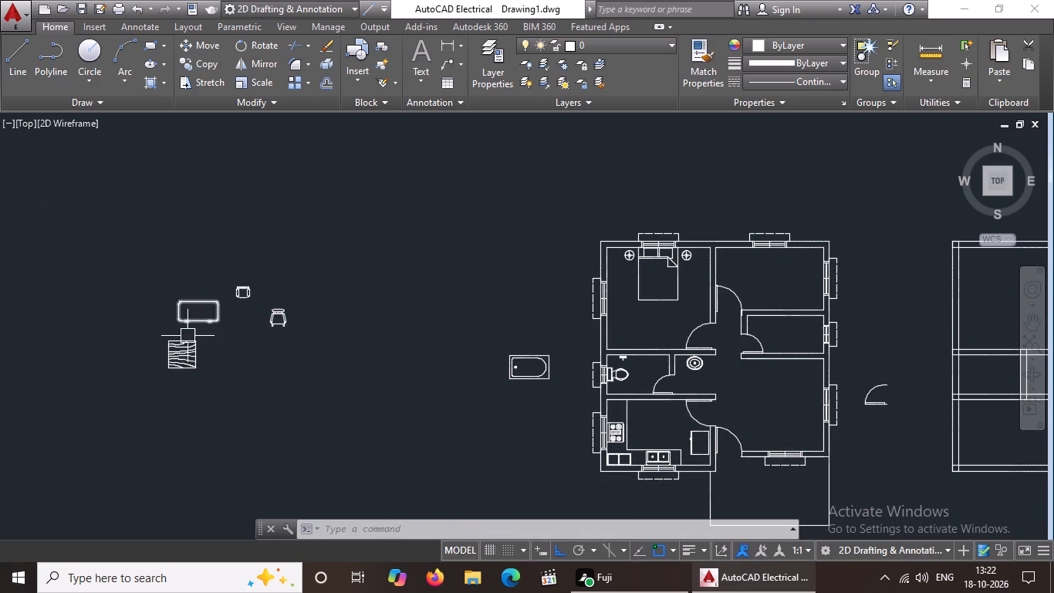
{"action": "left_click", "coordinate": [174, 306]}
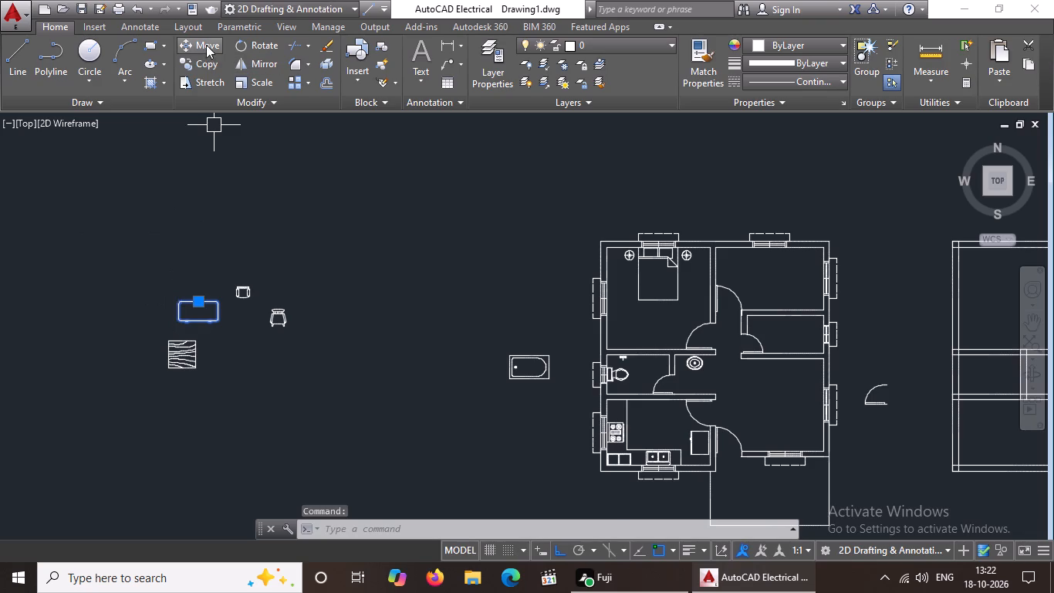
{"action": "left_click", "coordinate": [269, 44]}
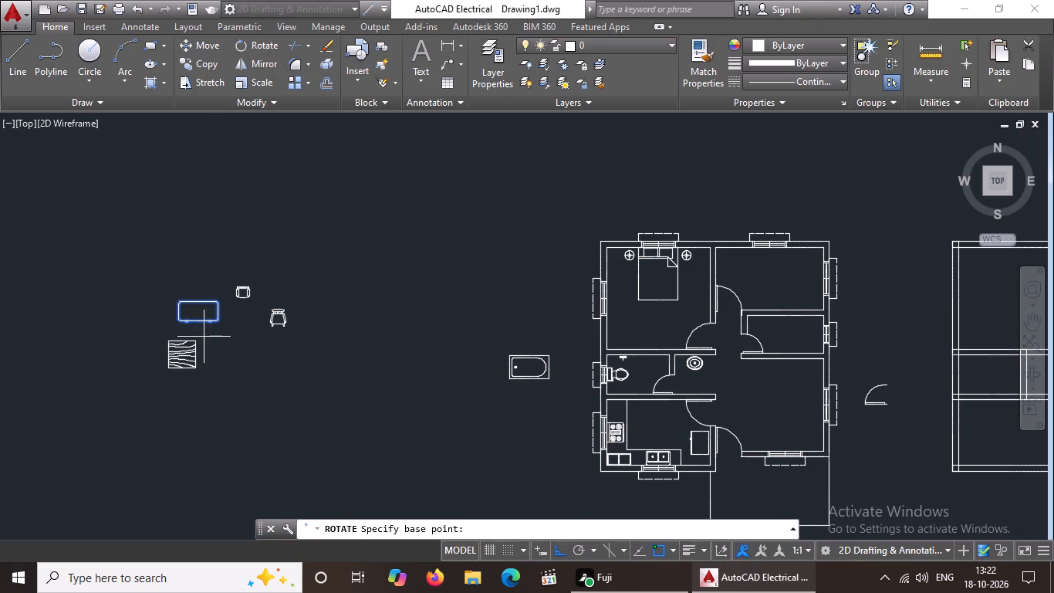
{"action": "left_click", "coordinate": [200, 308]}
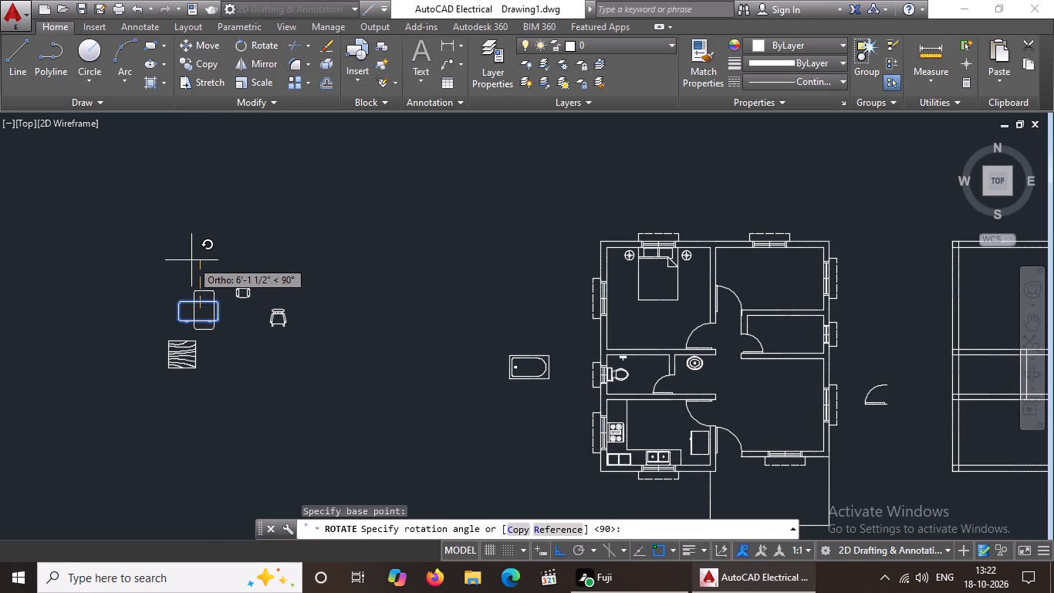
{"action": "left_click", "coordinate": [191, 260]}
Rotate the rocking chair by 270° so that it faces left.
{"action": "left_click", "coordinate": [273, 324]}
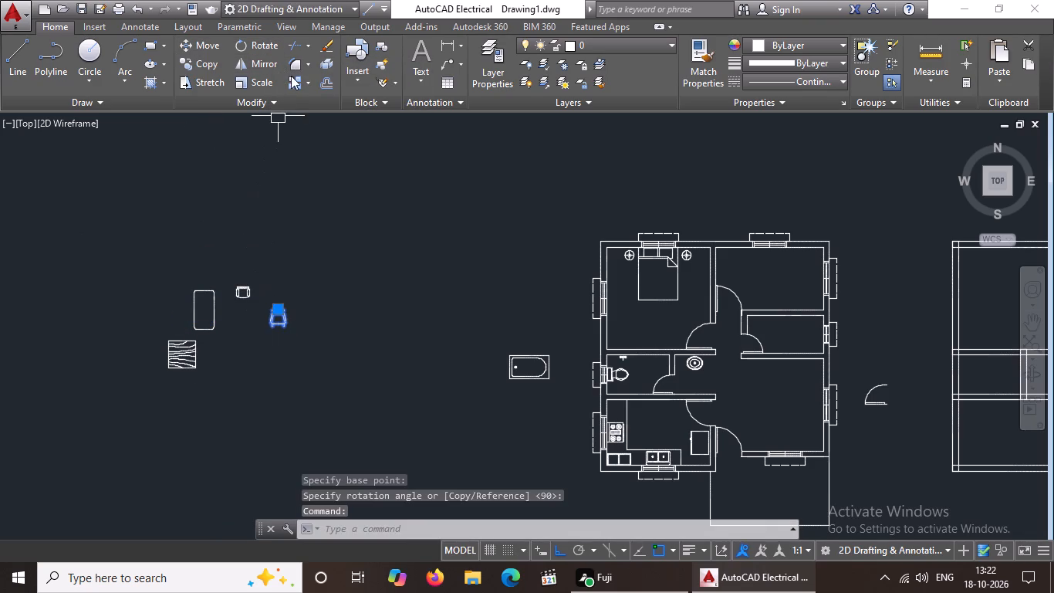
{"action": "left_click", "coordinate": [254, 48]}
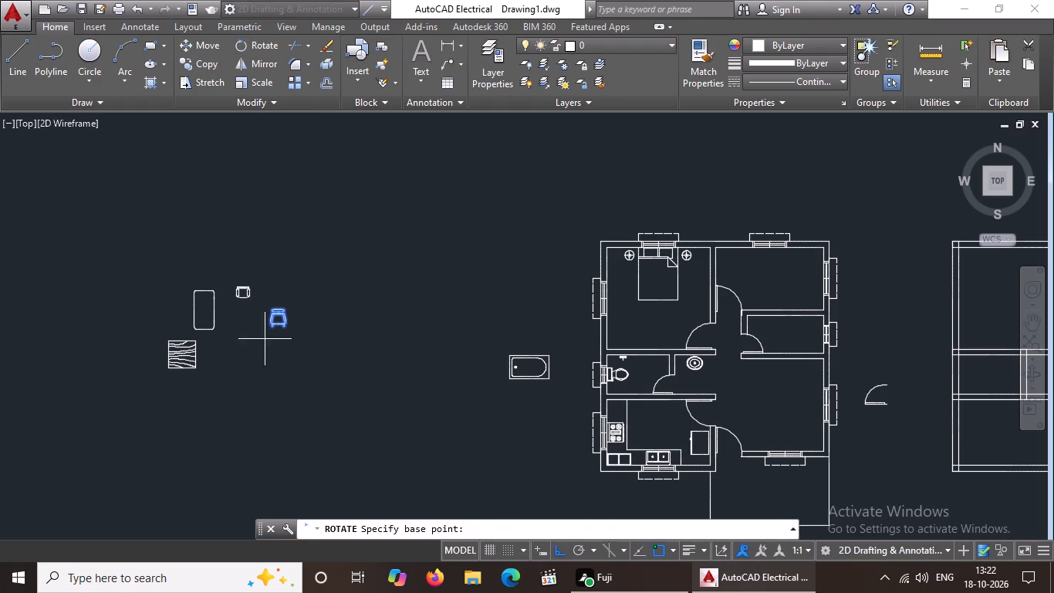
{"action": "left_click", "coordinate": [276, 317]}
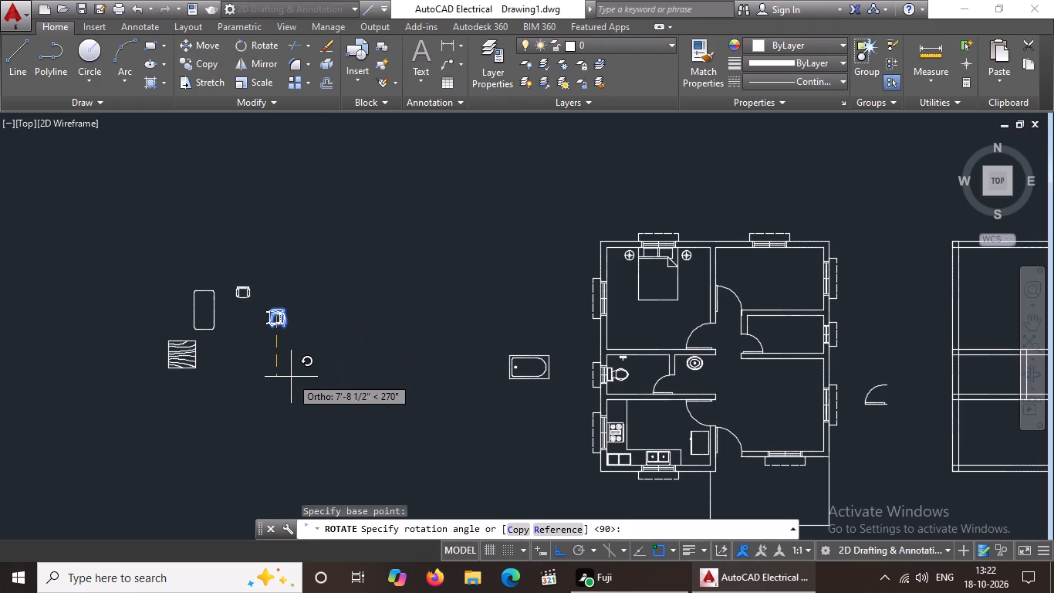
{"action": "left_click", "coordinate": [291, 377]}
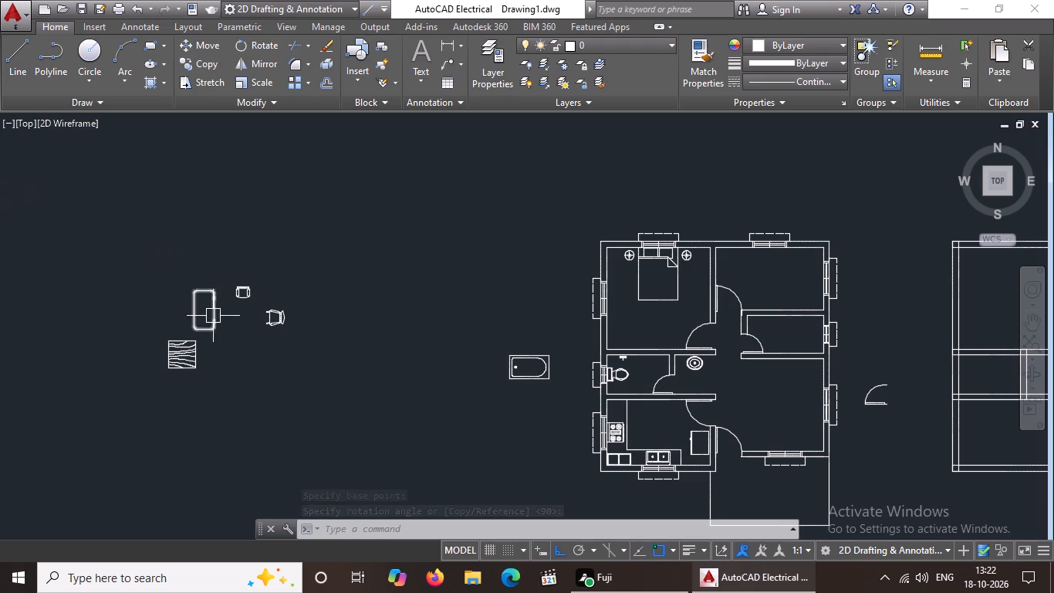
Move the desk, with Ortho off, into the upper-left bedroom's lower-left corner, against the left wall below the window.
{"action": "left_click", "coordinate": [196, 324]}
{"action": "left_click", "coordinate": [194, 49]}
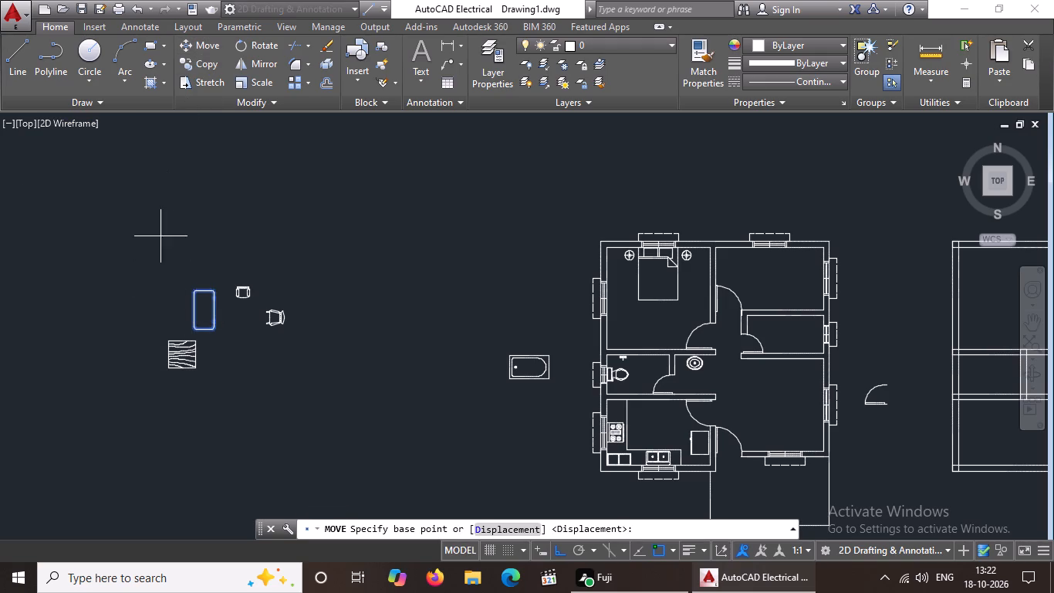
{"action": "left_click", "coordinate": [194, 309]}
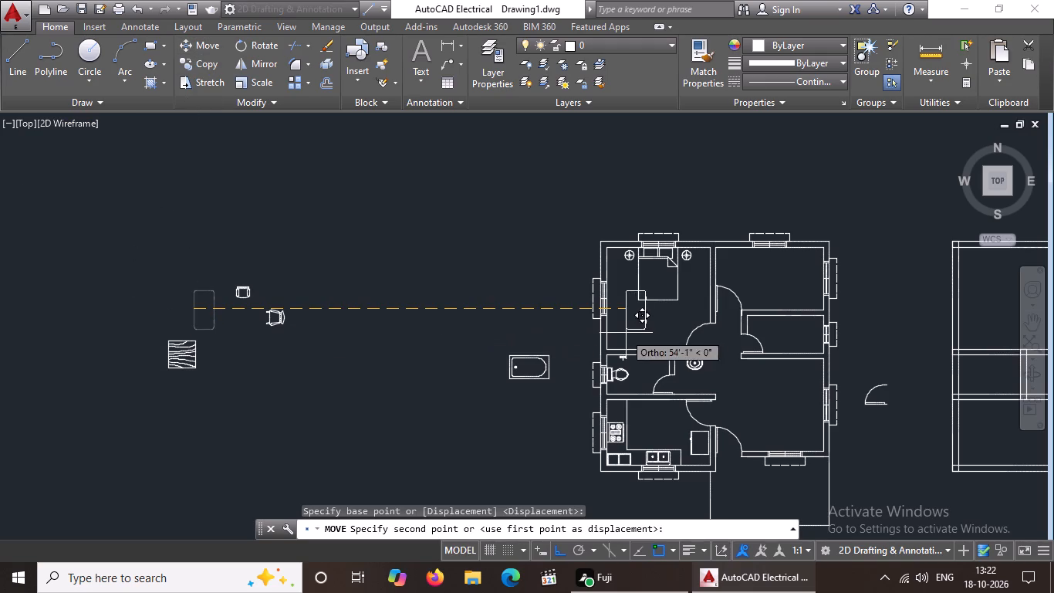
{"action": "left_click", "coordinate": [562, 550]}
{"action": "scroll", "coordinate": [664, 319], "scroll_direction": "up", "scroll_amount": 2}
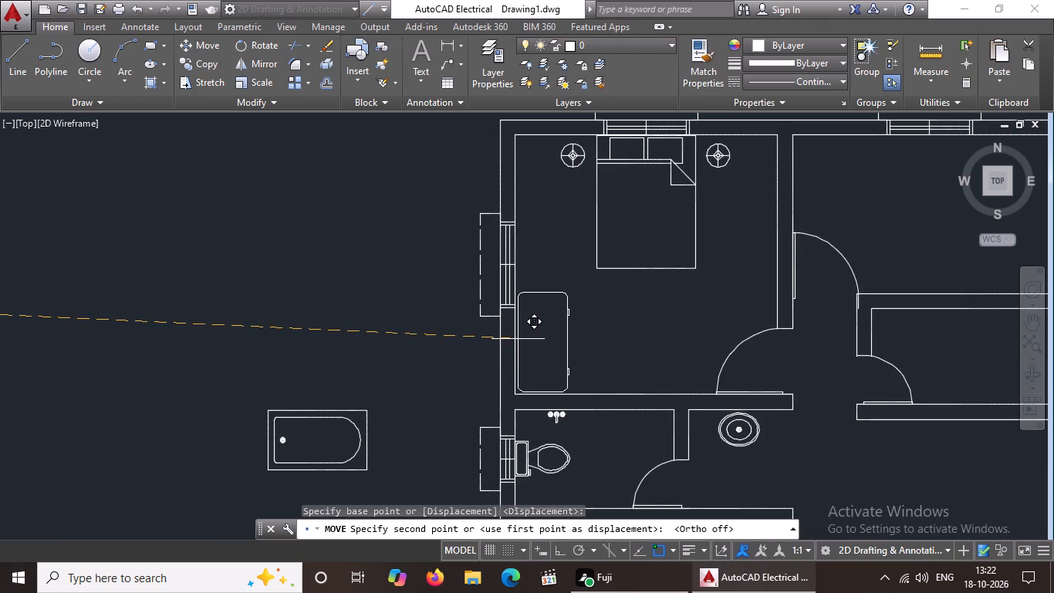
{"action": "left_click", "coordinate": [518, 339]}
Move the rotated rocking chair into the upper-left bedroom, facing the middle of the desk's open side.
{"action": "scroll", "coordinate": [281, 313], "scroll_direction": "down", "scroll_amount": 2}
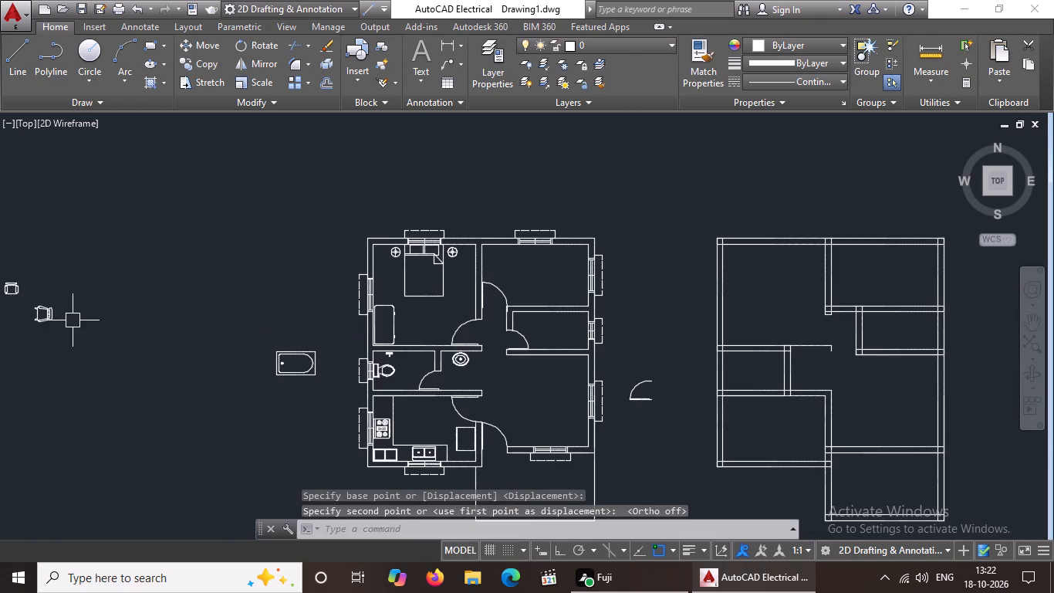
{"action": "left_click", "coordinate": [36, 314]}
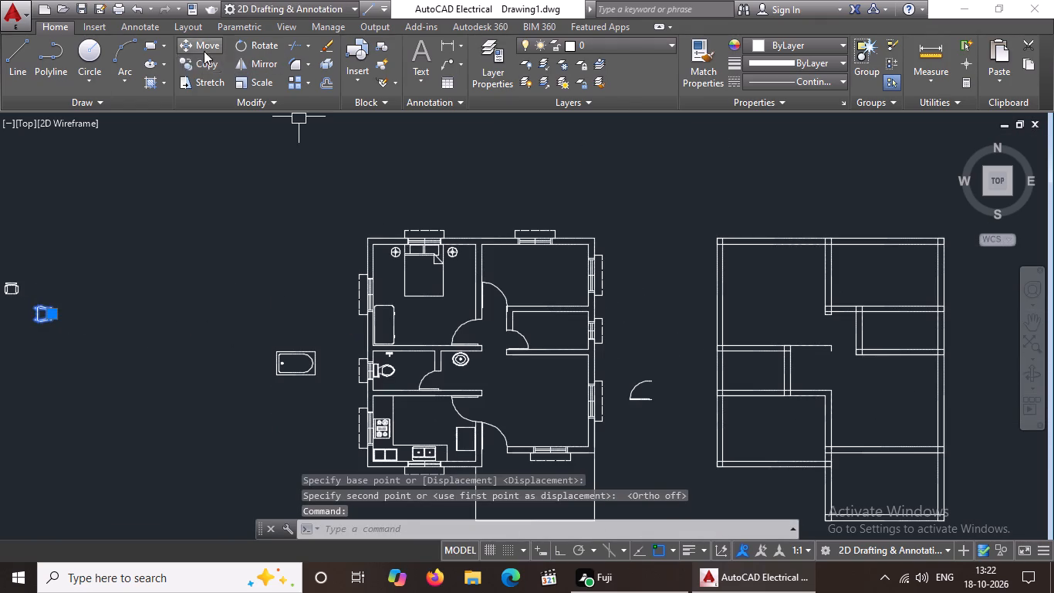
{"action": "left_click", "coordinate": [208, 48]}
{"action": "scroll", "coordinate": [41, 312], "scroll_direction": "up", "scroll_amount": 2}
{"action": "left_click_drag", "start_coordinate": [56, 317], "coordinate": [79, 319]}
{"action": "scroll", "coordinate": [517, 275], "scroll_direction": "down", "scroll_amount": 2}
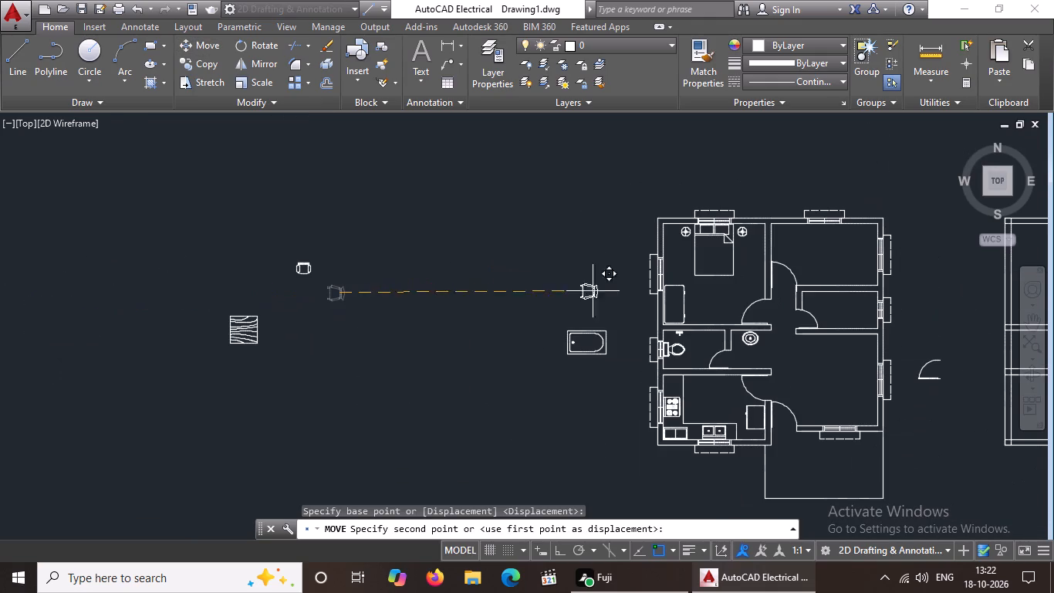
{"action": "scroll", "coordinate": [726, 307], "scroll_direction": "up", "scroll_amount": 2}
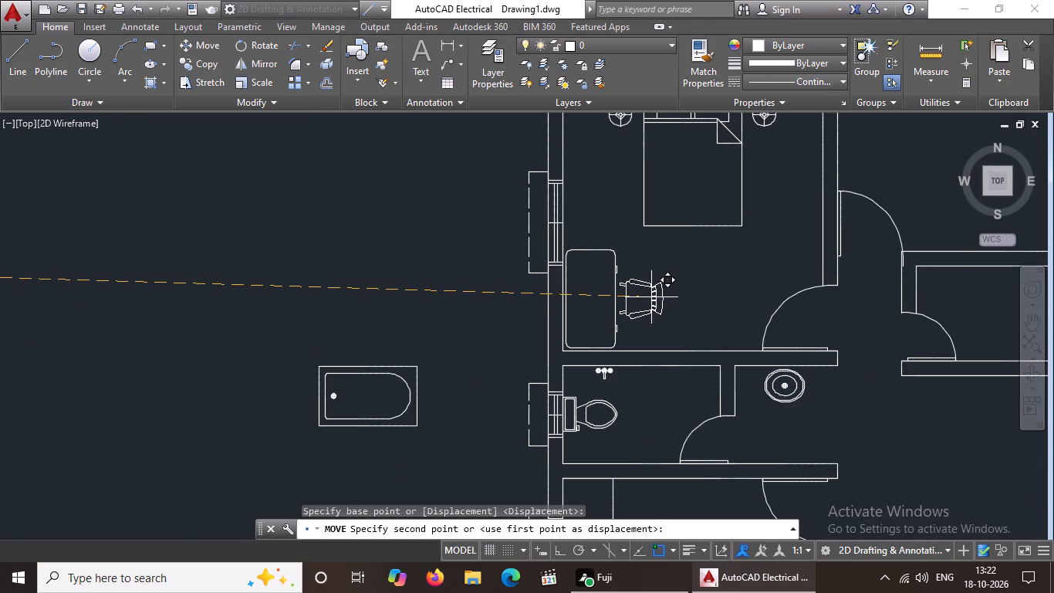
{"action": "left_click", "coordinate": [651, 297]}
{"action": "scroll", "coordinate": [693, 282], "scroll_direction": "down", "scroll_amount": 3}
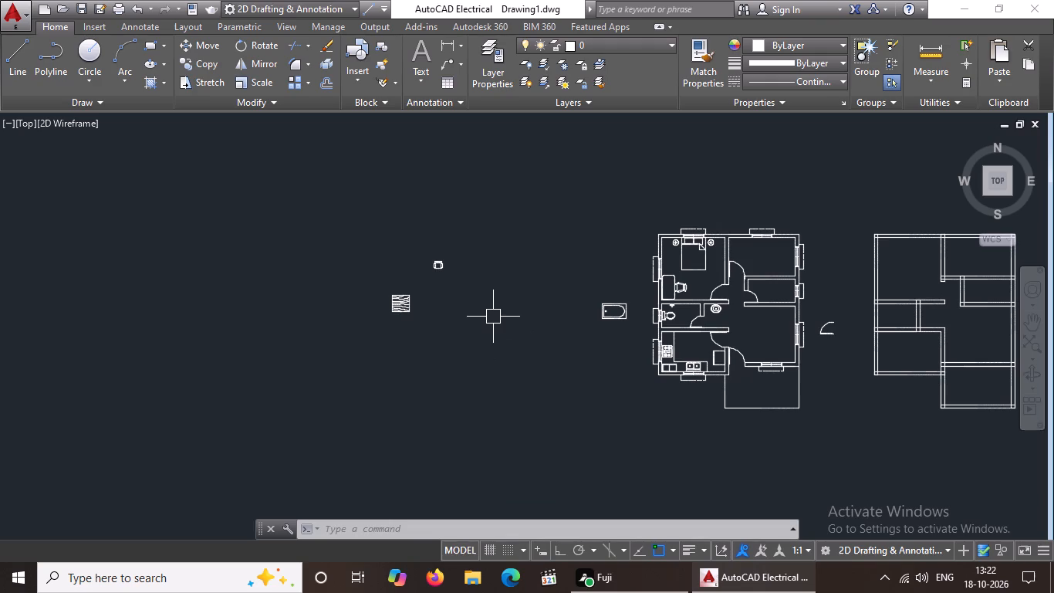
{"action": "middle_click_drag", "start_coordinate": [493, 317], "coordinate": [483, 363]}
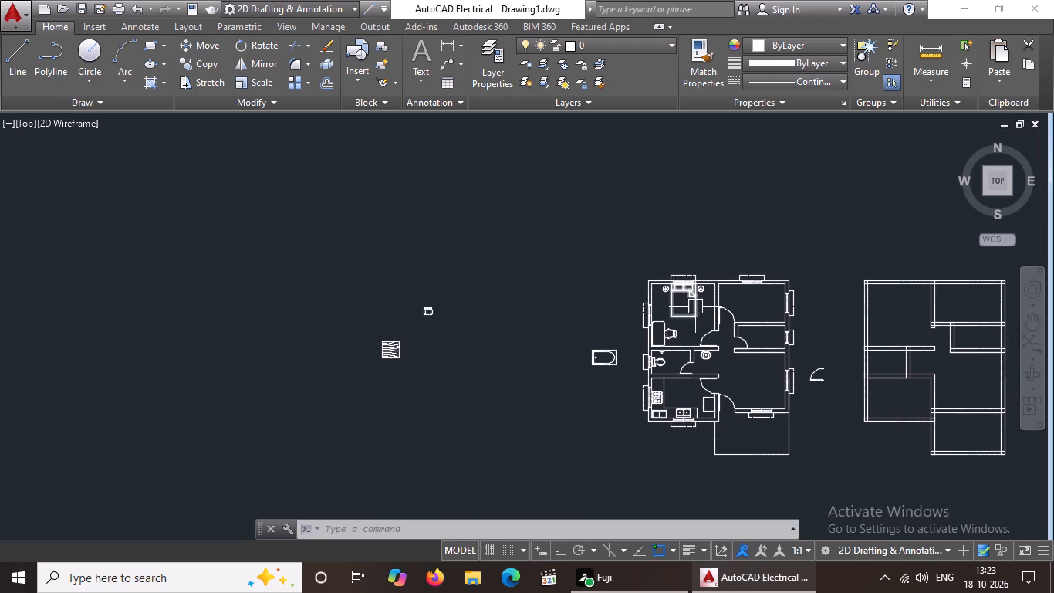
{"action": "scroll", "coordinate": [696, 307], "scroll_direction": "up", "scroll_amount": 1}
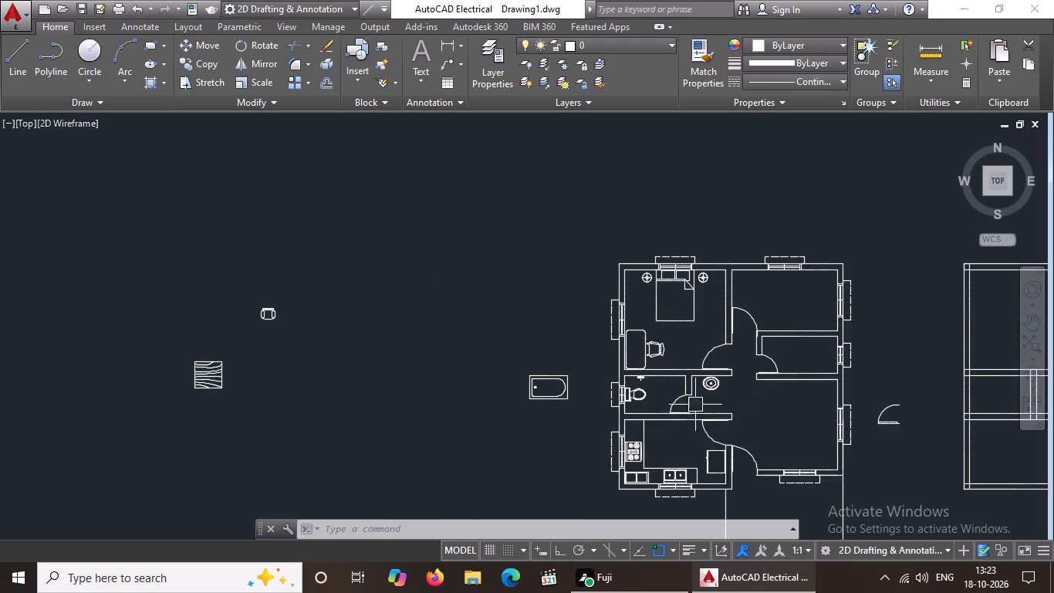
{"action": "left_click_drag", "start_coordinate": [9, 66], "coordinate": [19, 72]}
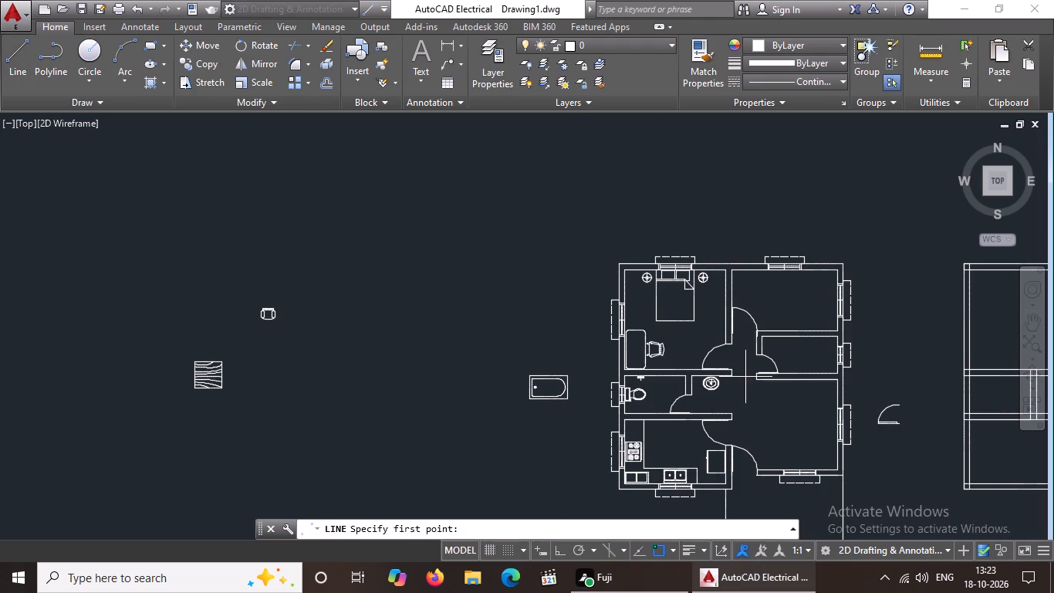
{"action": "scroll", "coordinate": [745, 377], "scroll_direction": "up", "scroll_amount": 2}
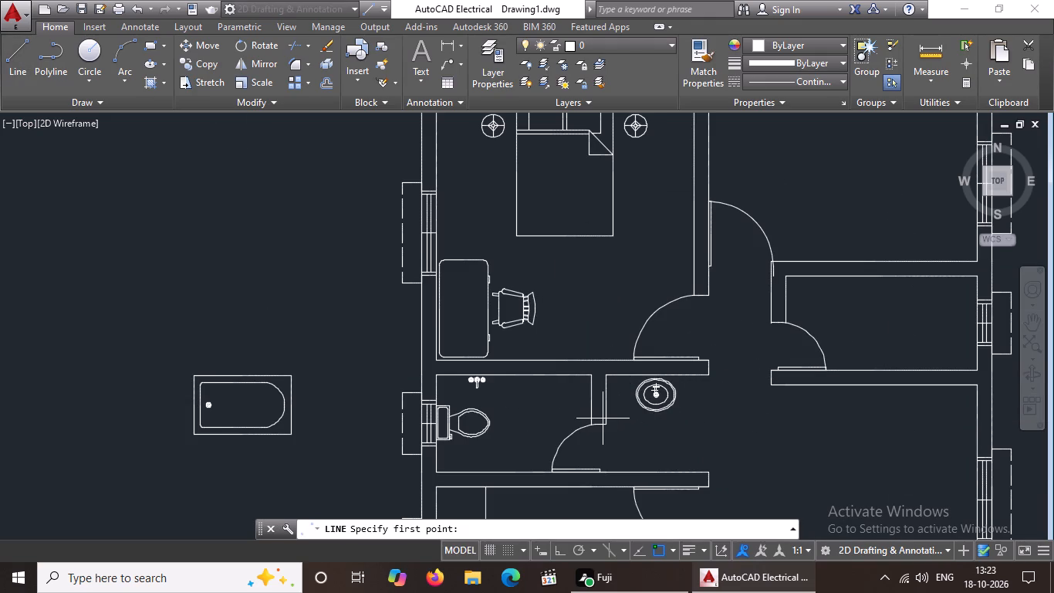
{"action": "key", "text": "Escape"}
Move the oval washbasin beside the bathroom to the left, close to the bathroom's partition wall.
{"action": "left_click", "coordinate": [649, 399]}
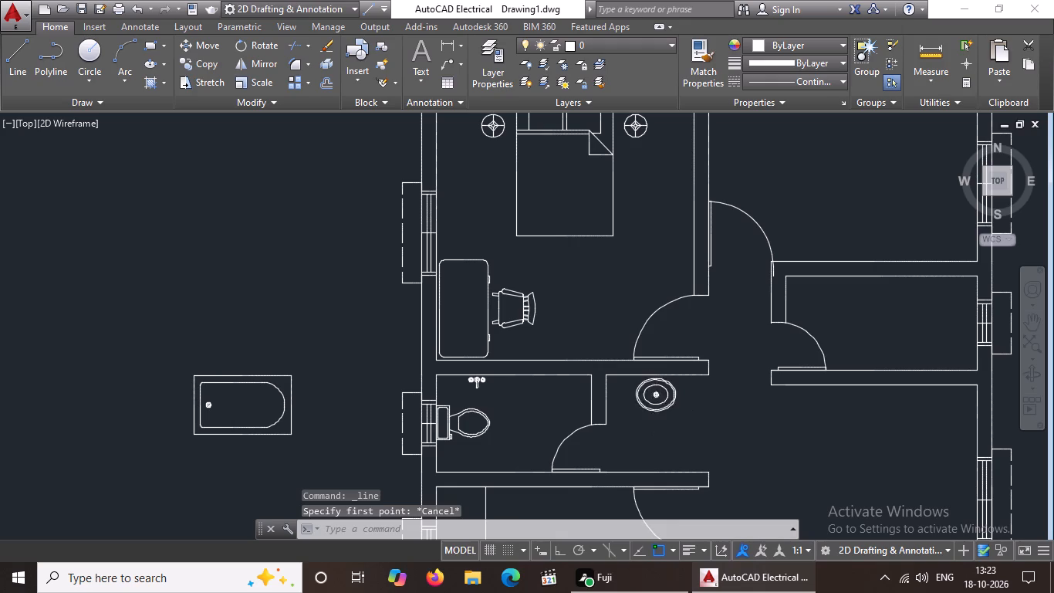
{"action": "left_click", "coordinate": [213, 46]}
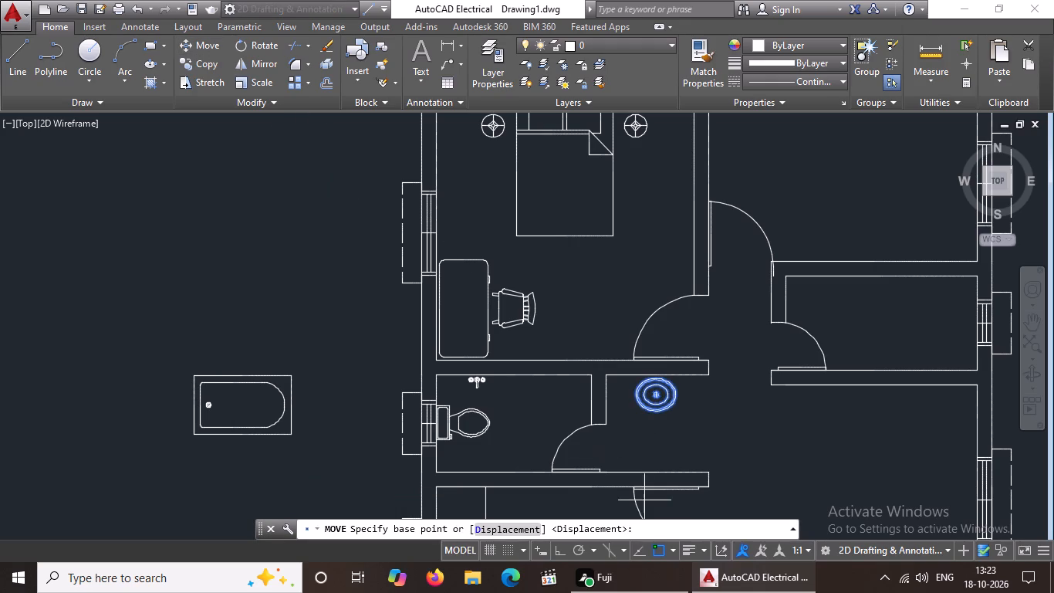
{"action": "scroll", "coordinate": [677, 382], "scroll_direction": "up", "scroll_amount": 2}
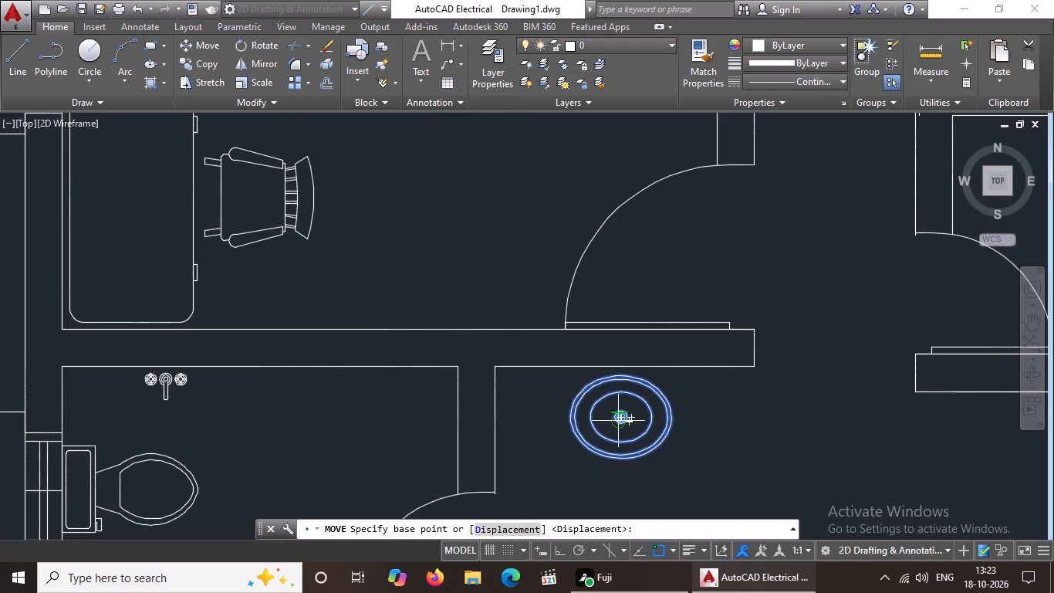
{"action": "left_click", "coordinate": [620, 420]}
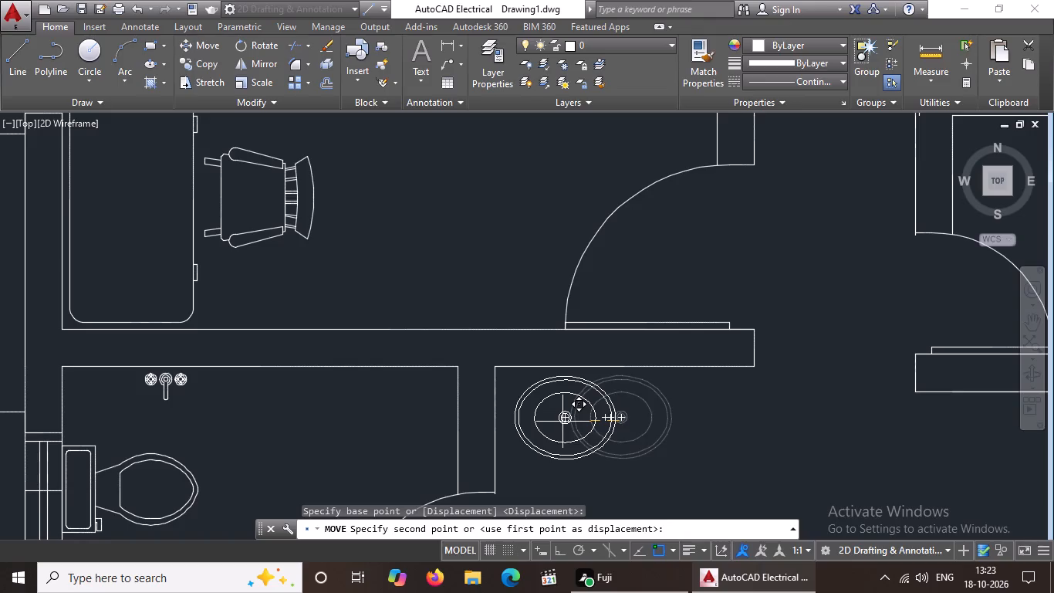
{"action": "left_click", "coordinate": [562, 422]}
{"action": "key", "text": "Escape"}
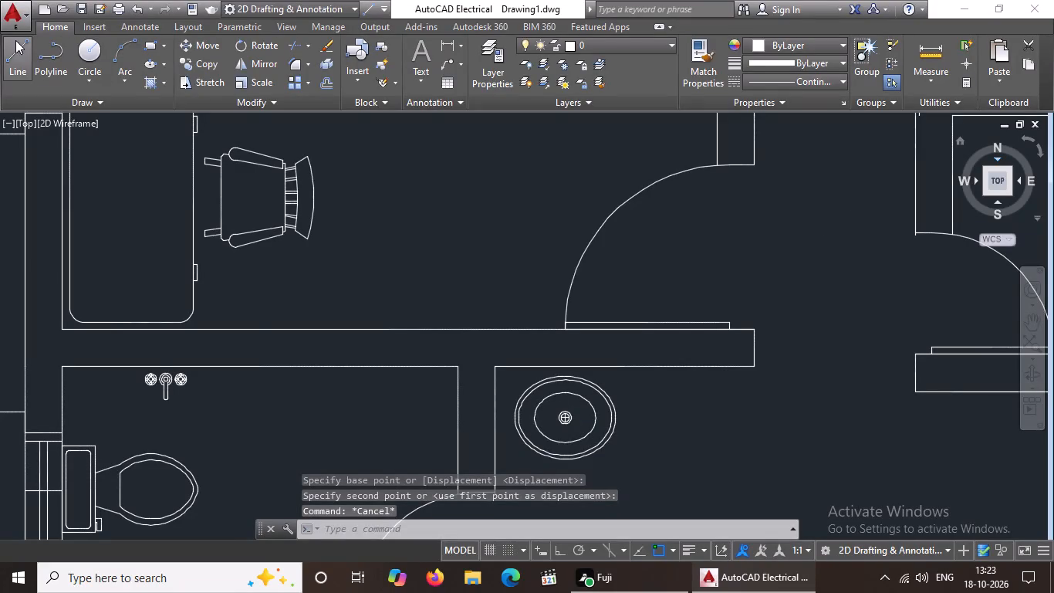
Draw a counter outline around the oval washbasin, with Ortho on, about 2'-10" wide and closing against the wall above.
{"action": "left_click", "coordinate": [13, 40]}
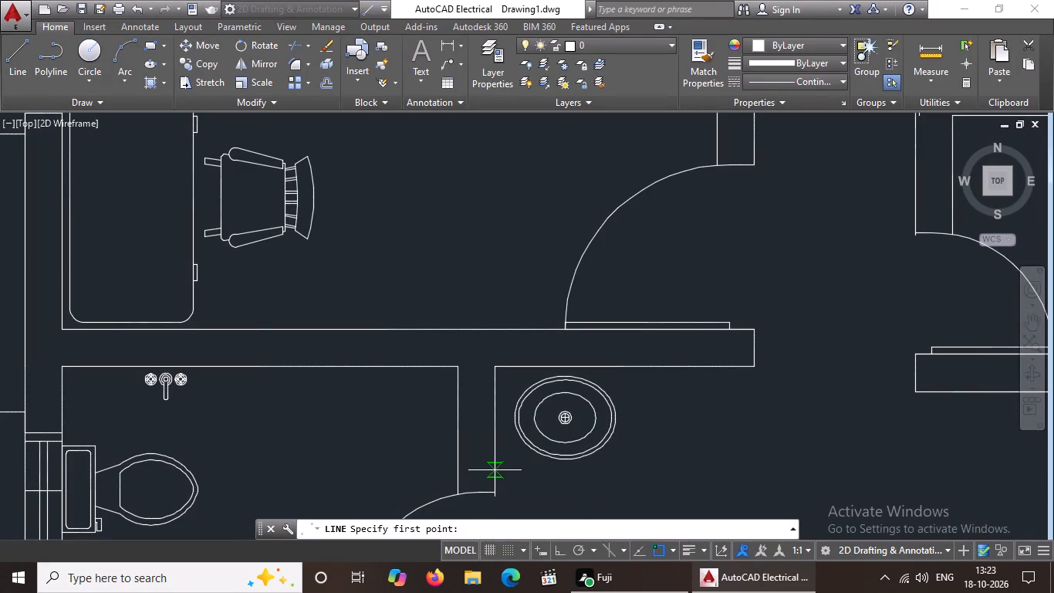
{"action": "left_click", "coordinate": [495, 470]}
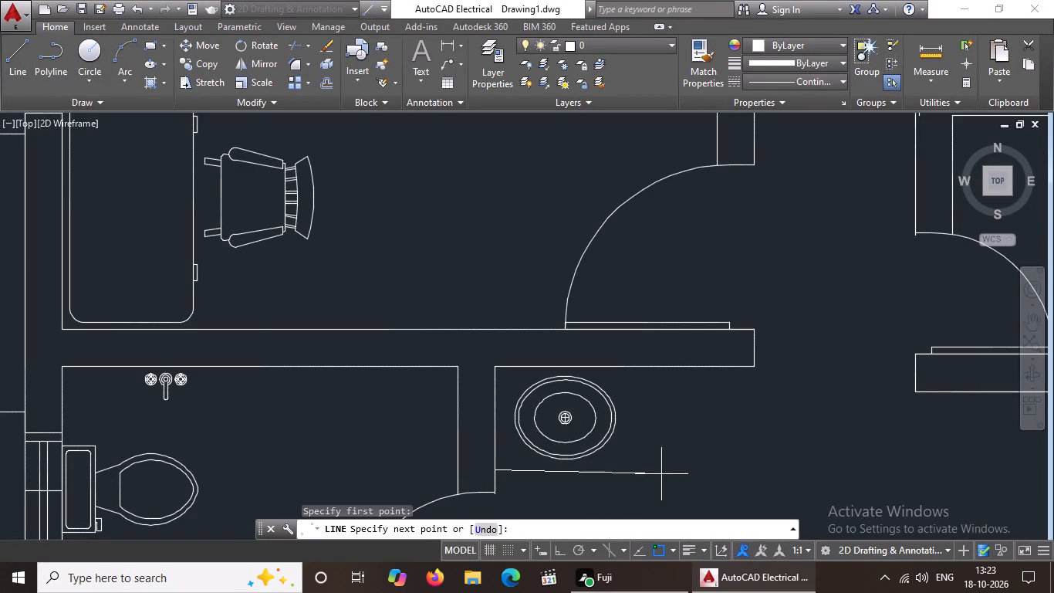
{"action": "left_click", "coordinate": [563, 551]}
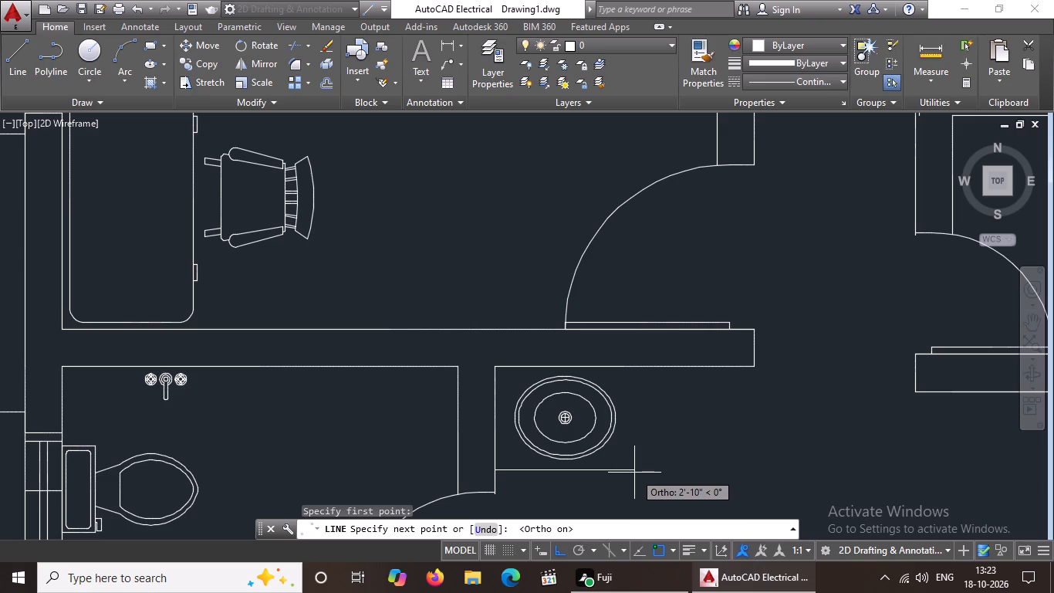
{"action": "left_click", "coordinate": [634, 473]}
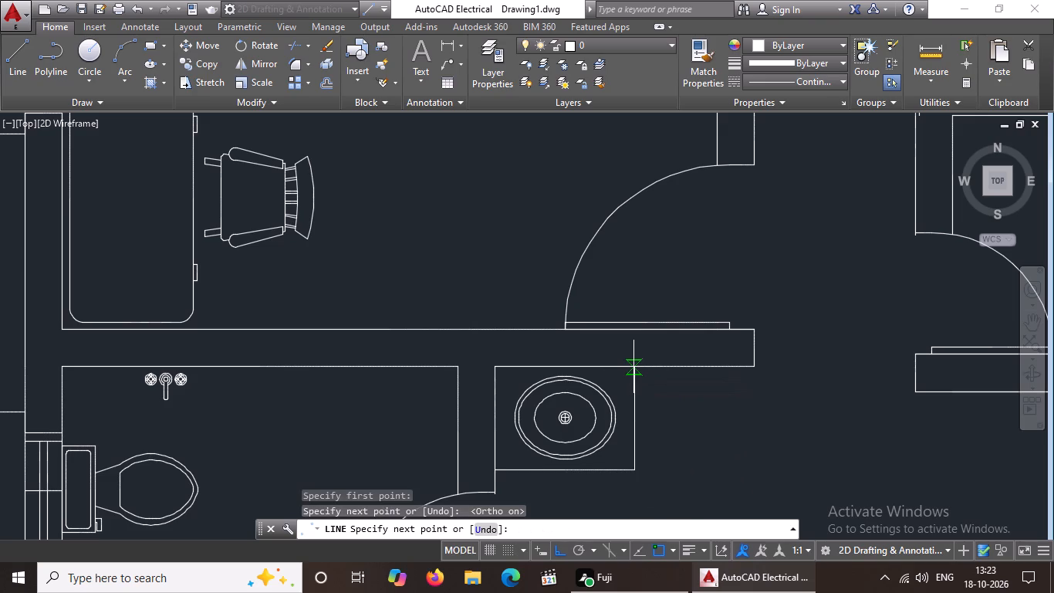
{"action": "left_click", "coordinate": [633, 367]}
{"action": "key", "text": "Escape"}
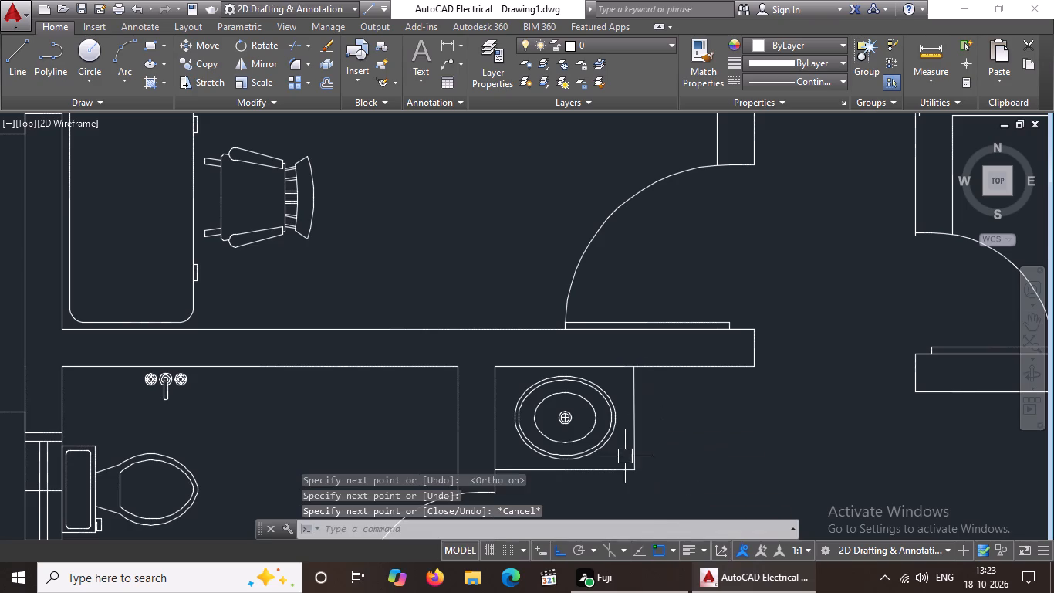
Open DesignCenter and browse the blocks of House Designer.dwg in the sample DesignCenter folder.
{"action": "scroll", "coordinate": [631, 442], "scroll_direction": "down", "scroll_amount": 3}
{"action": "middle_click_drag", "start_coordinate": [643, 466], "coordinate": [644, 446]}
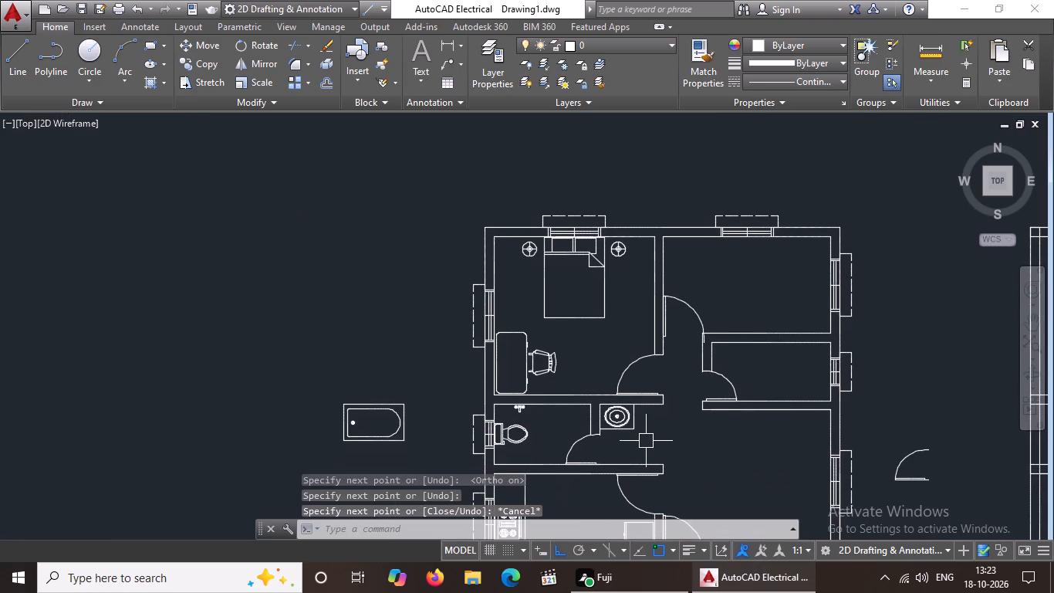
{"action": "scroll", "coordinate": [646, 441], "scroll_direction": "down", "scroll_amount": 1}
{"action": "middle_click_drag", "start_coordinate": [654, 448], "coordinate": [644, 411]}
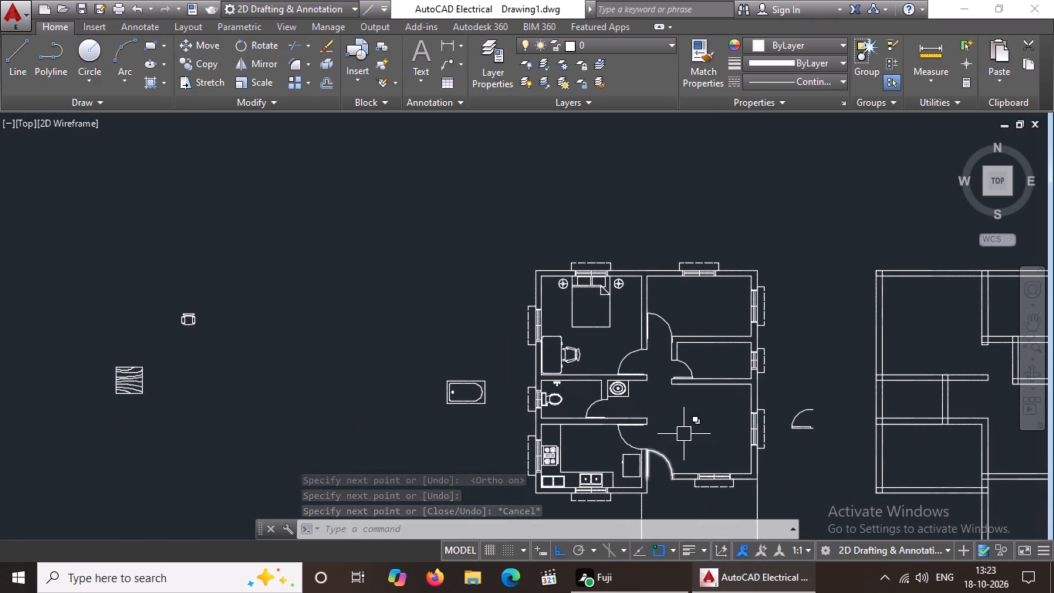
{"action": "middle_click_drag", "start_coordinate": [682, 432], "coordinate": [587, 412]}
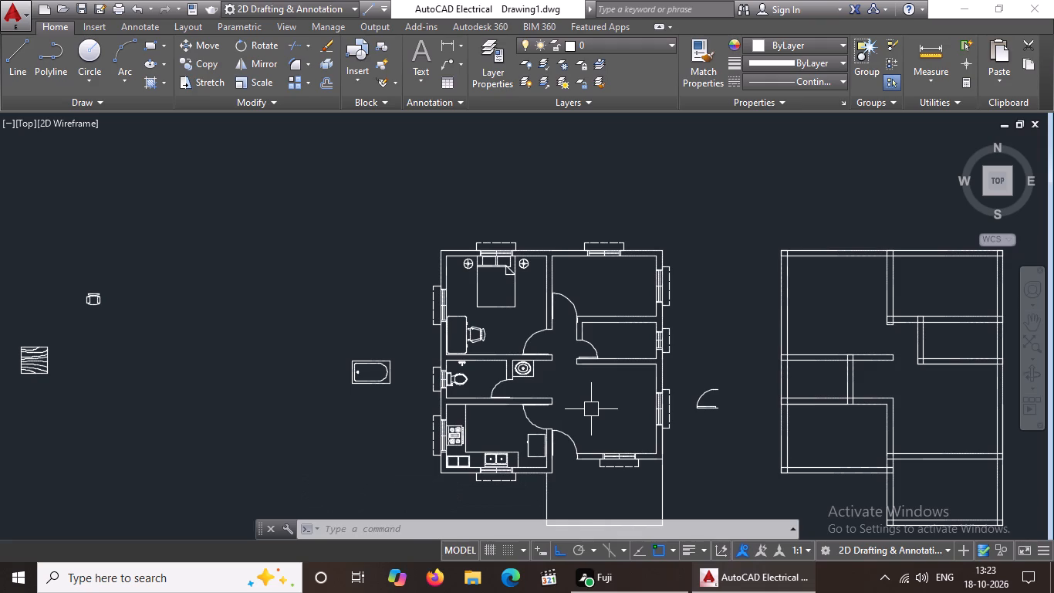
{"action": "type", "text": "dc"}
{"action": "key", "text": "space"}
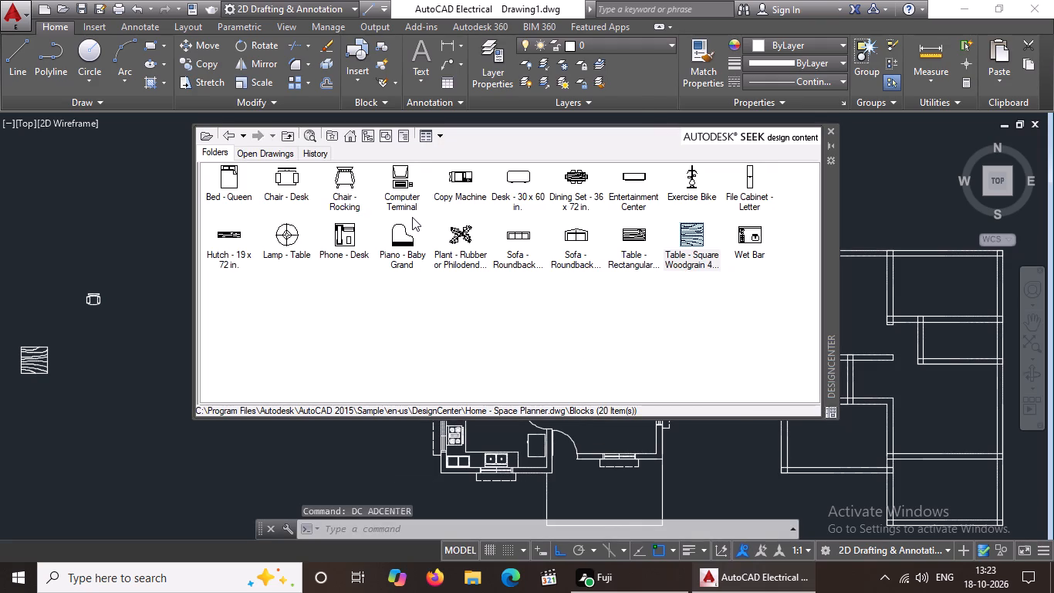
{"action": "left_click", "coordinate": [355, 135]}
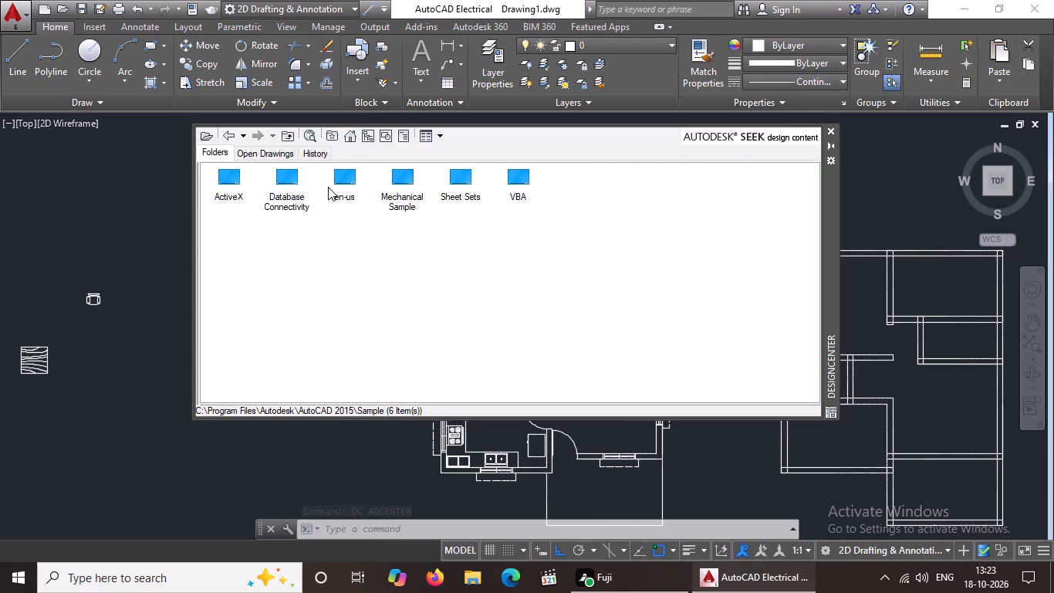
{"action": "double_click", "coordinate": [348, 187]}
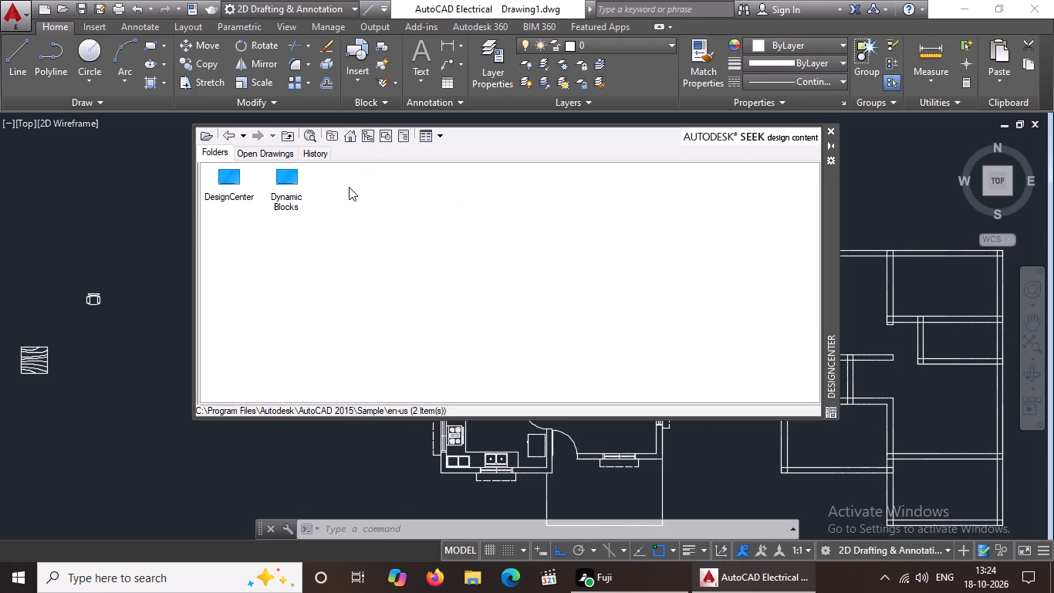
{"action": "double_click", "coordinate": [238, 188]}
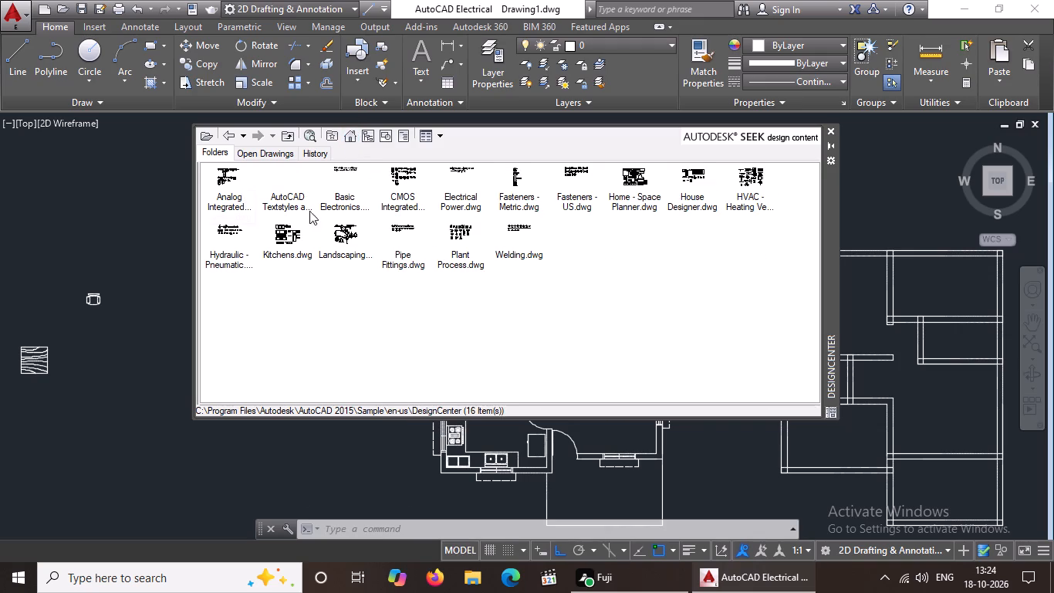
{"action": "double_click", "coordinate": [690, 200]}
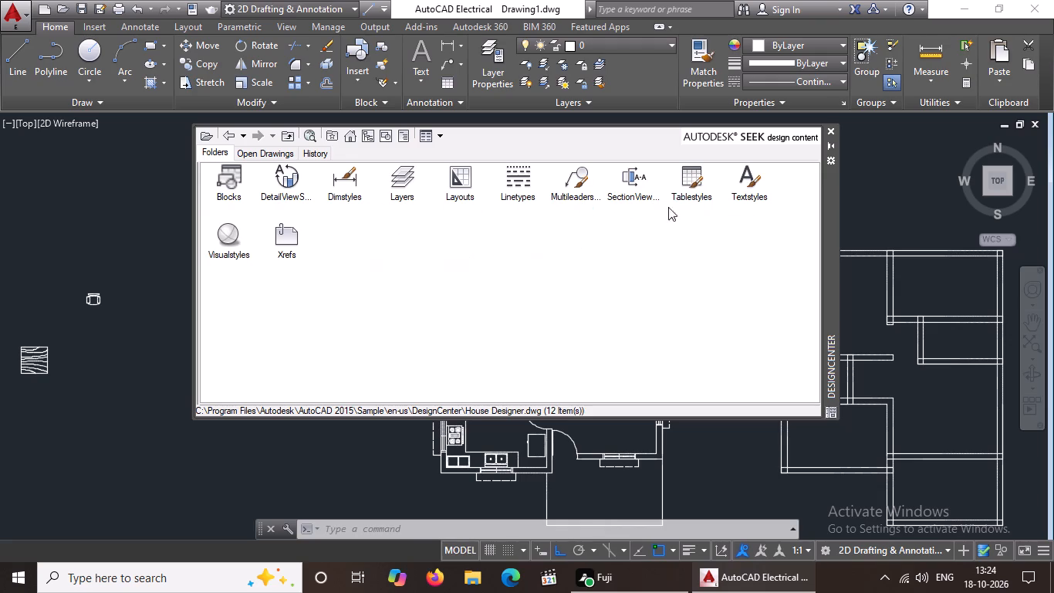
{"action": "double_click", "coordinate": [231, 182]}
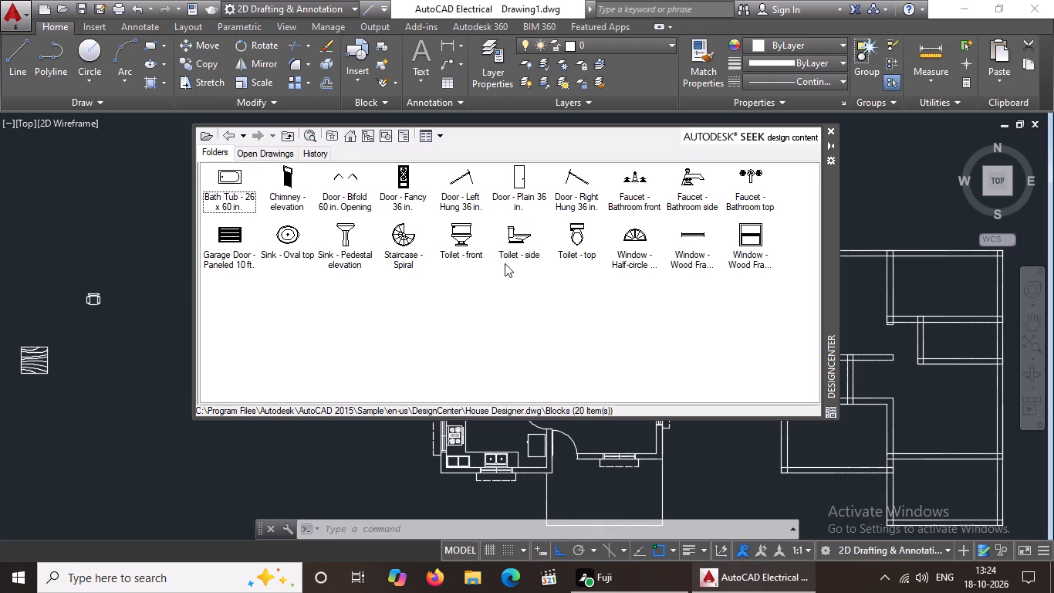
Insert the Sofa - Roundback 7 ft. block from Home - Space Planner.dwg at scale 1, outside the left plan near the woodgrain table.
{"action": "left_click", "coordinate": [225, 134]}
{"action": "left_click", "coordinate": [225, 134]}
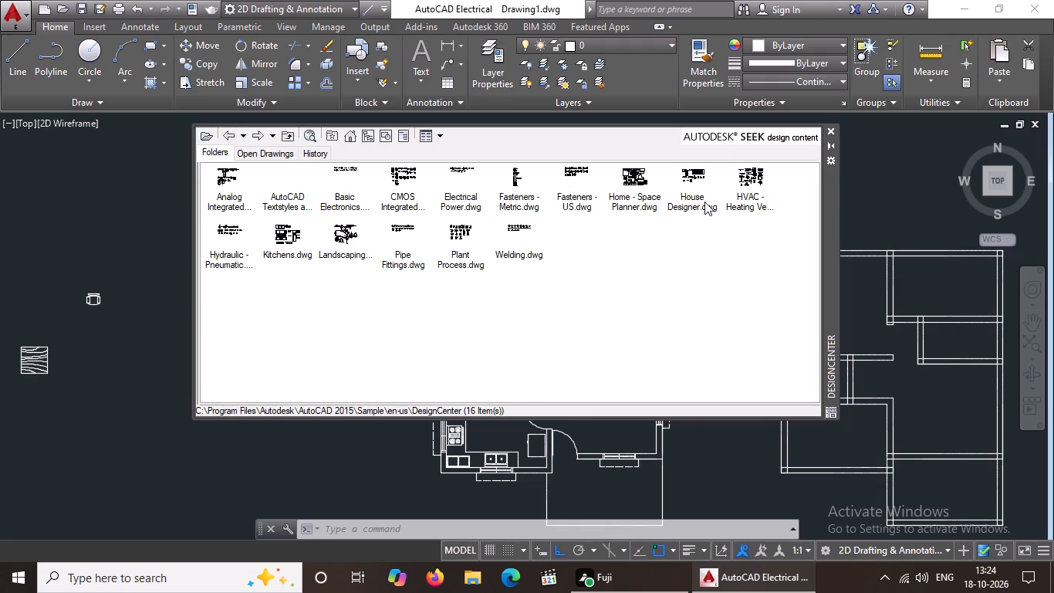
{"action": "double_click", "coordinate": [656, 204]}
{"action": "double_click", "coordinate": [233, 185]}
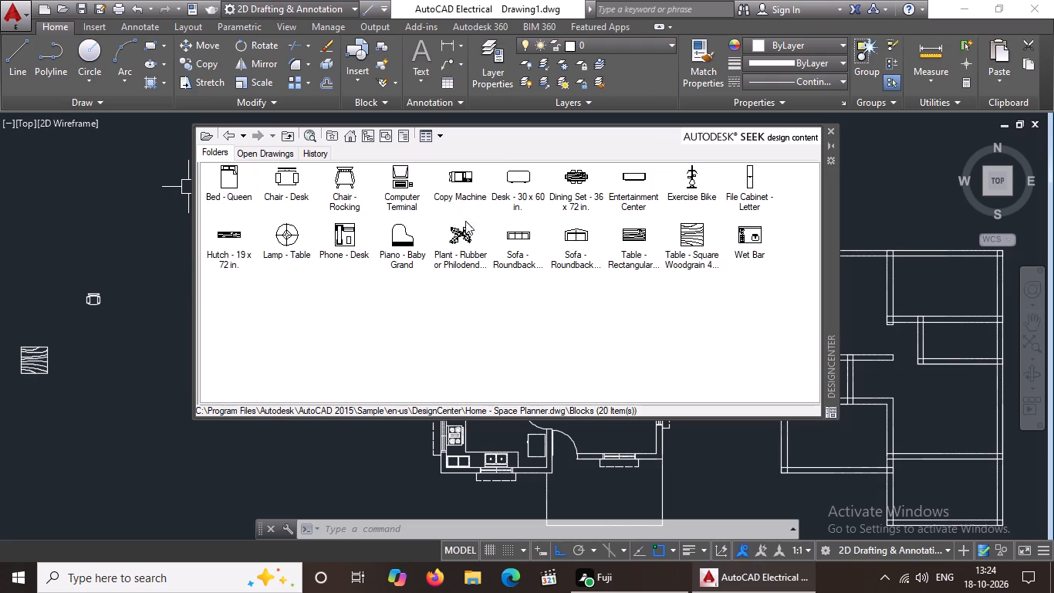
{"action": "double_click", "coordinate": [521, 242]}
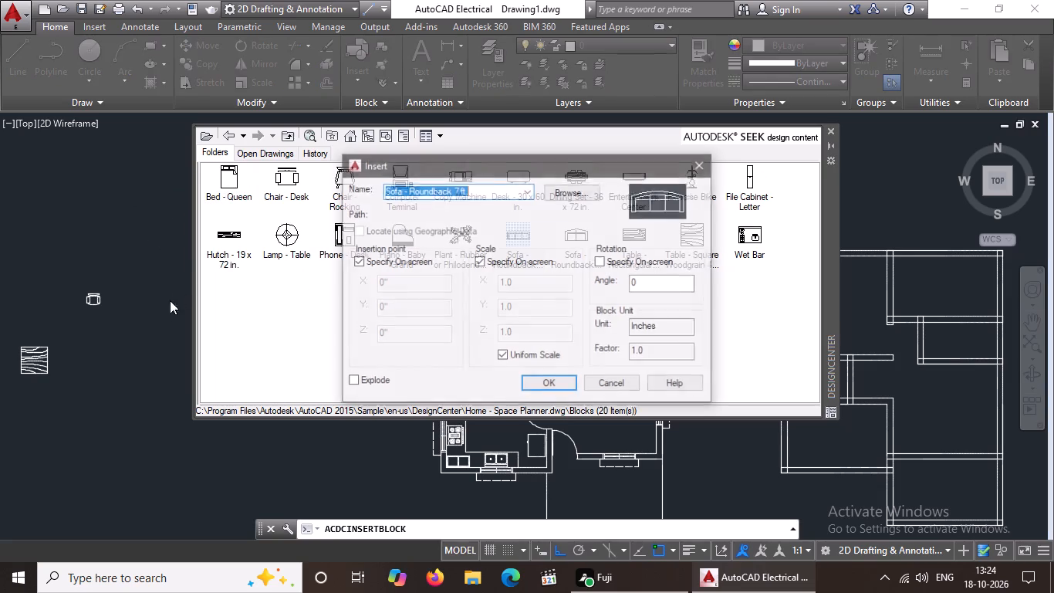
{"action": "left_click", "coordinate": [537, 386]}
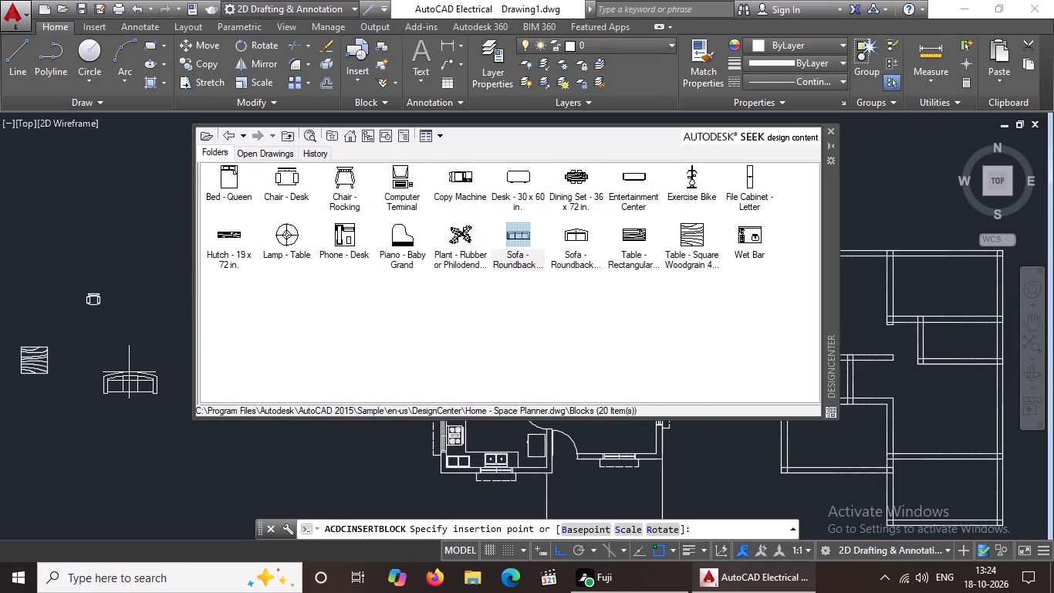
{"action": "left_click", "coordinate": [128, 372]}
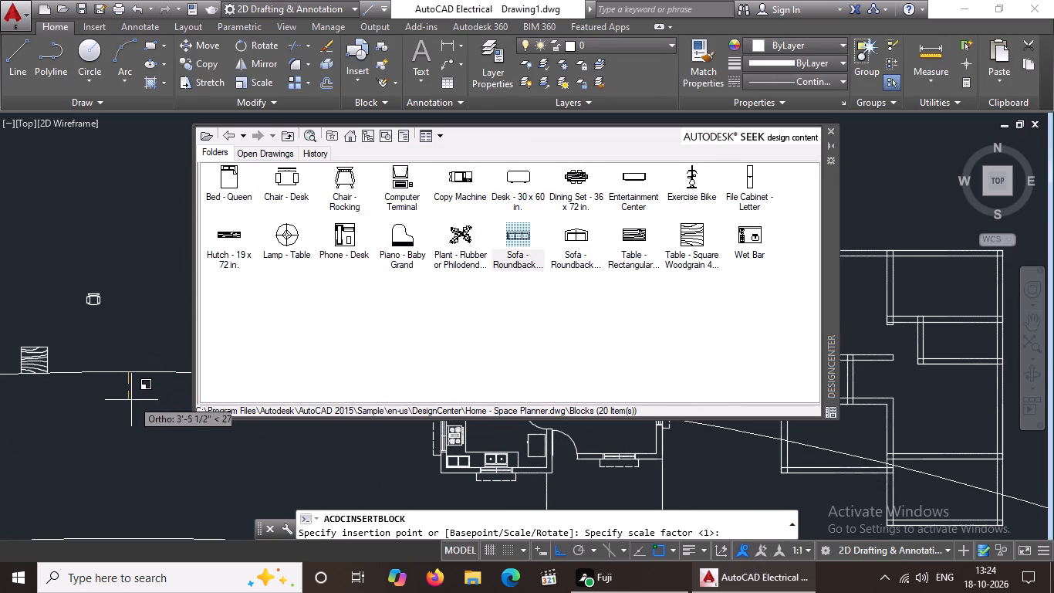
{"action": "key", "text": "Return"}
Insert the two-seat Sofa - Roundback block at scale 1, just below the three-seat sofa outside the plan.
{"action": "double_click", "coordinate": [570, 246]}
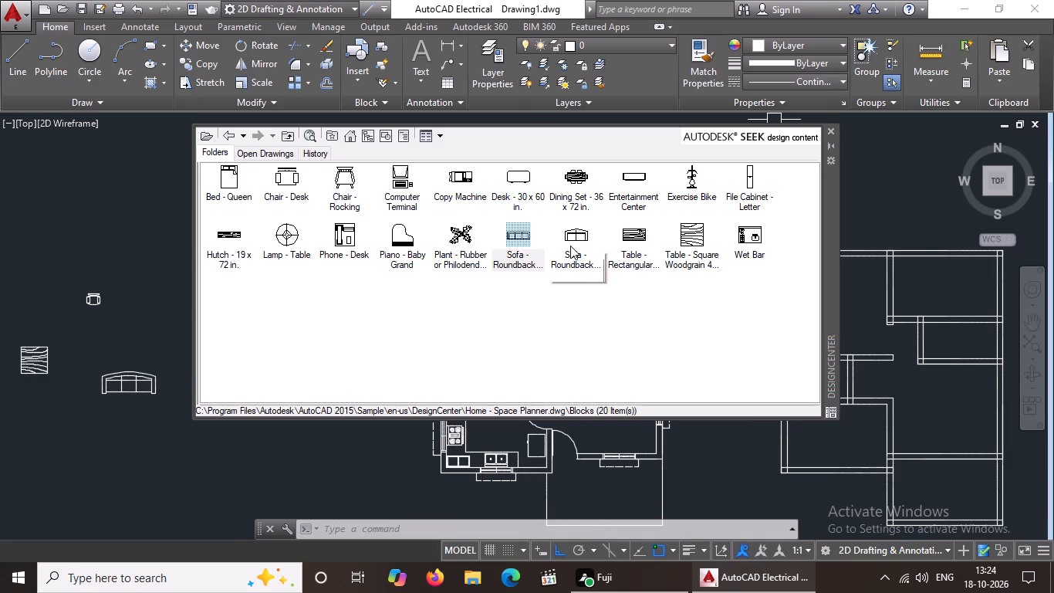
{"action": "left_click", "coordinate": [541, 381]}
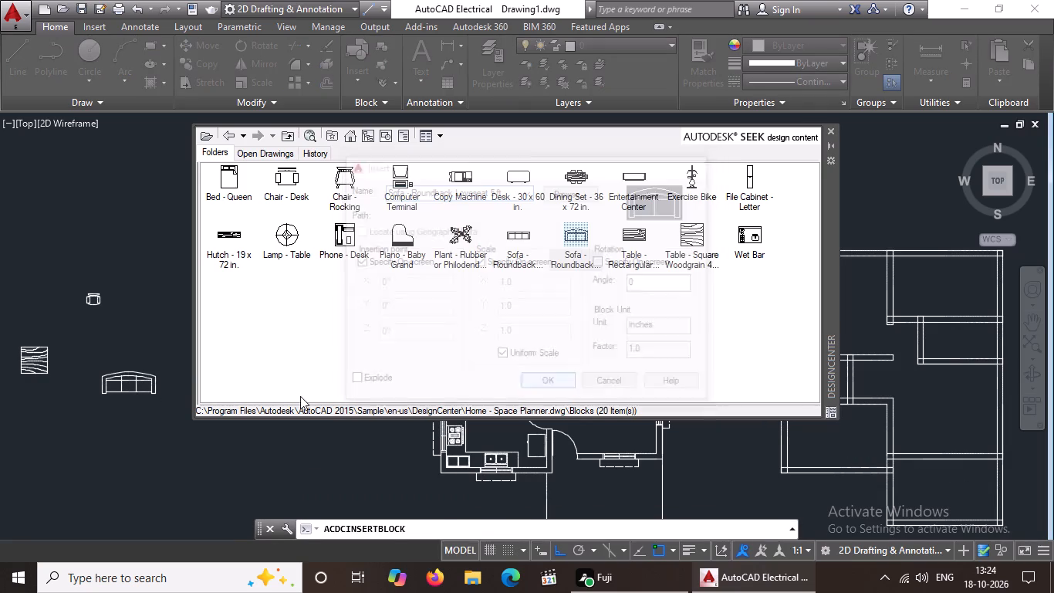
{"action": "left_click", "coordinate": [132, 418]}
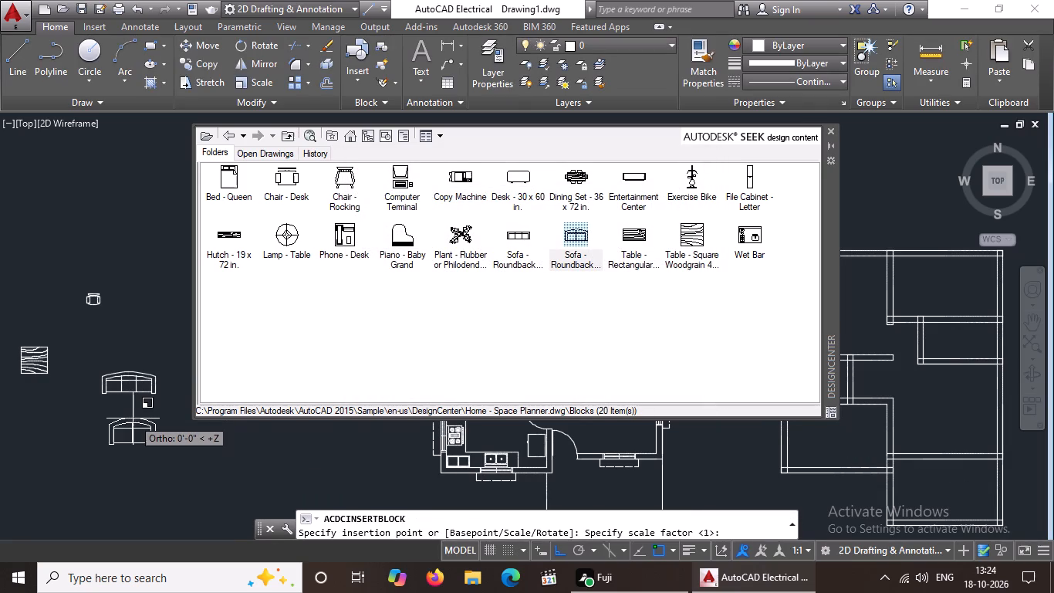
{"action": "key", "text": "Return"}
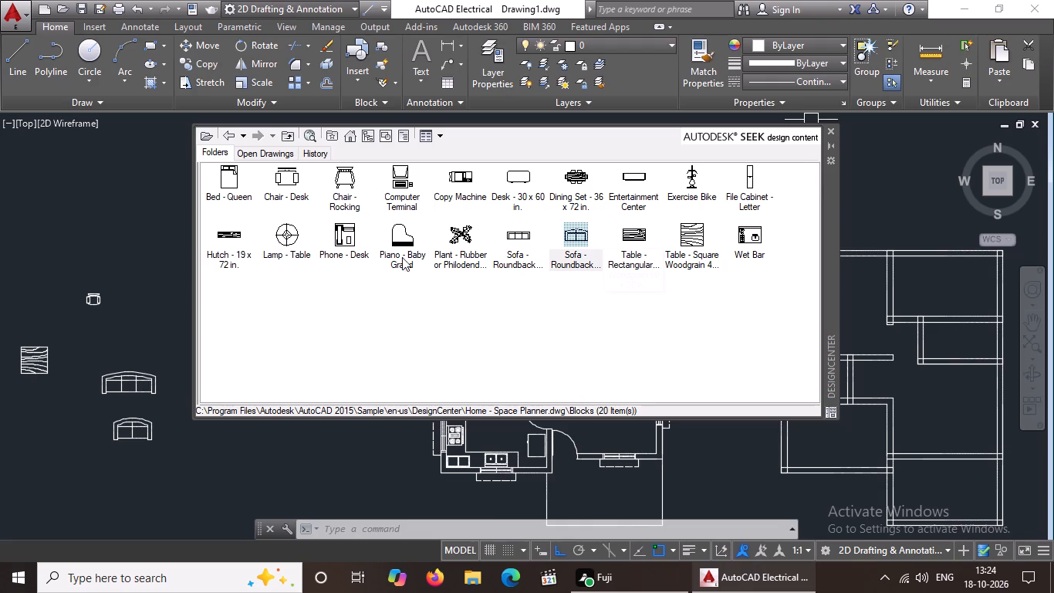
Insert the Phone - Desk block at scale 1 above the three-seat sofa, and close DesignCenter.
{"action": "double_click", "coordinate": [346, 236]}
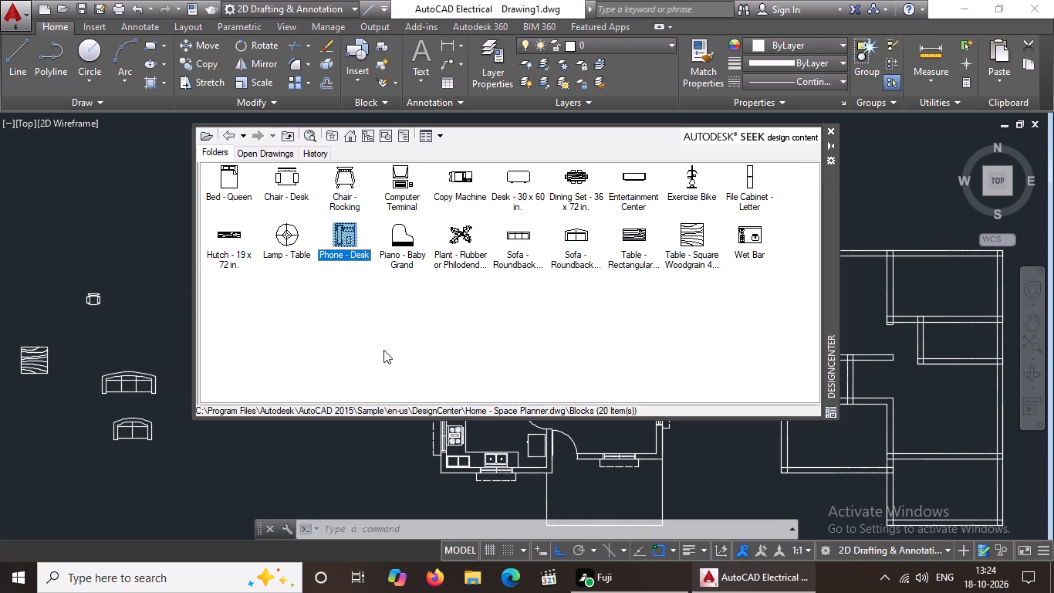
{"action": "double_click", "coordinate": [346, 242]}
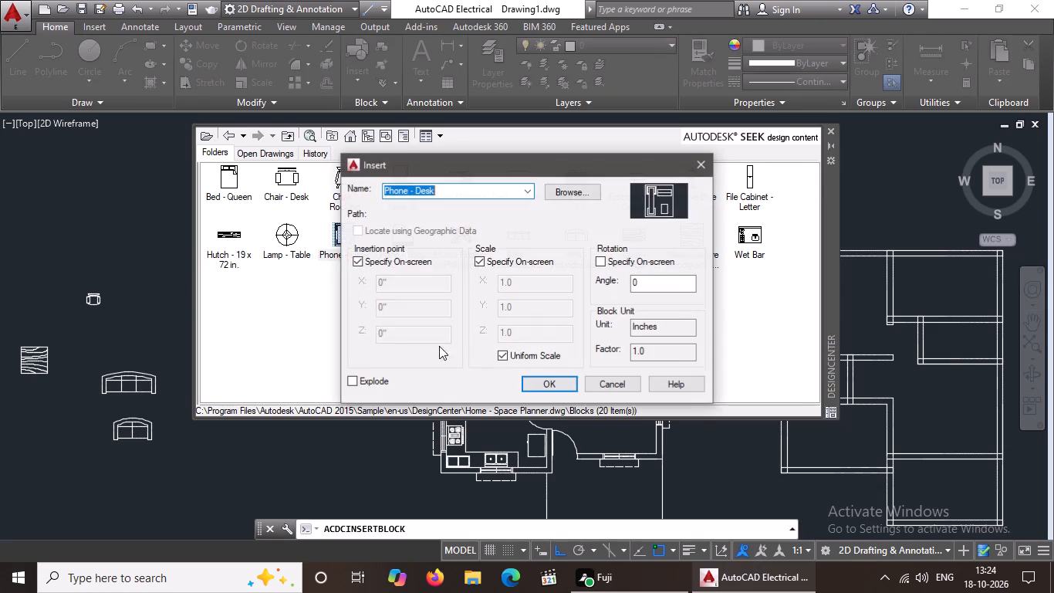
{"action": "left_click", "coordinate": [543, 380]}
{"action": "left_click", "coordinate": [122, 324]}
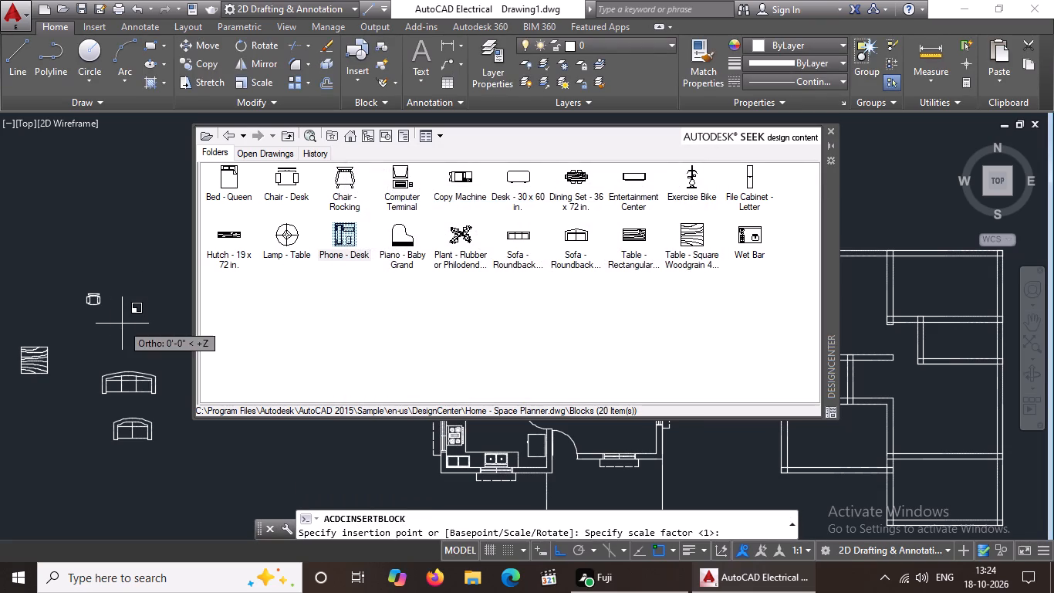
{"action": "key", "text": "Return"}
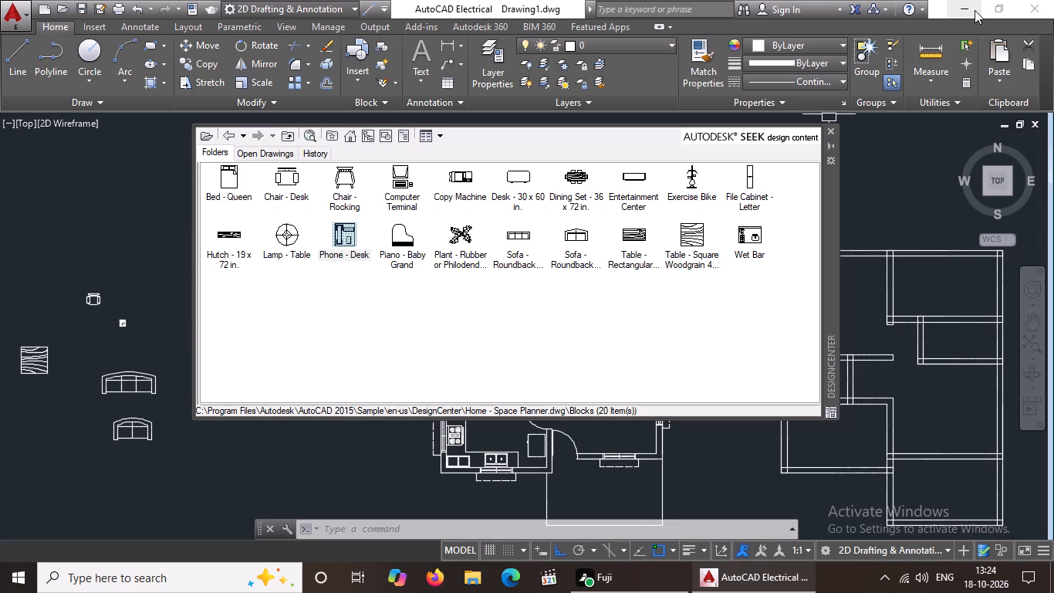
{"action": "left_click", "coordinate": [830, 132]}
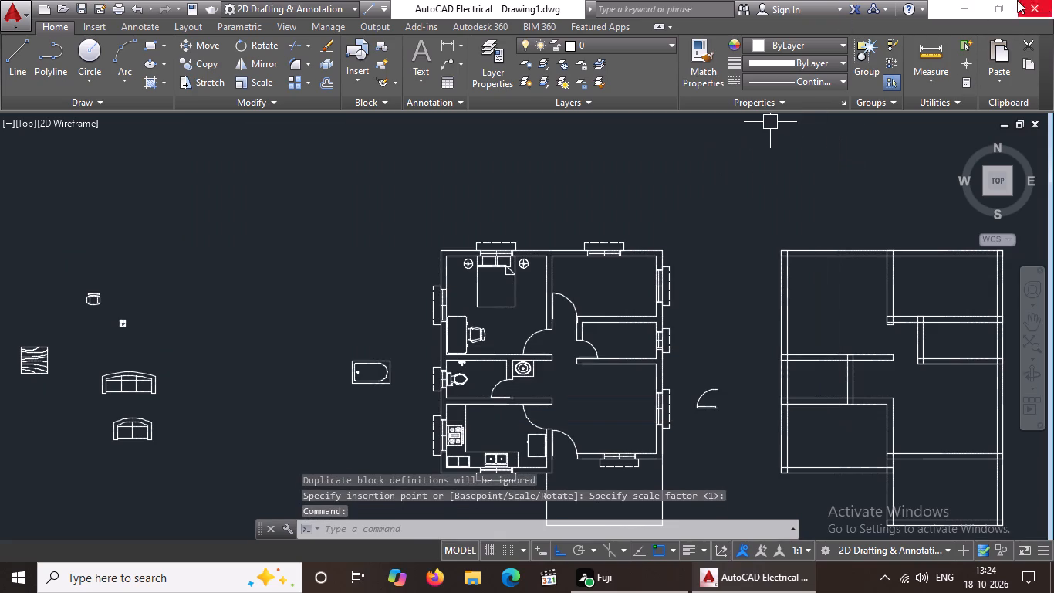
Rotate the three-seat sofa a quarter turn clockwise so that its back is on the right.
{"action": "left_click", "coordinate": [107, 379]}
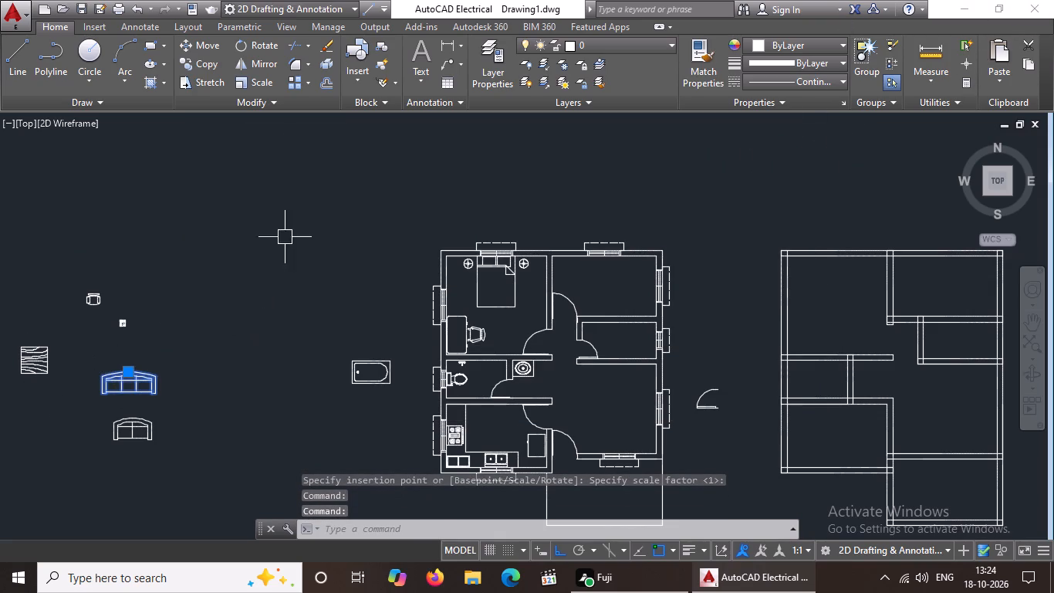
{"action": "left_click", "coordinate": [239, 41]}
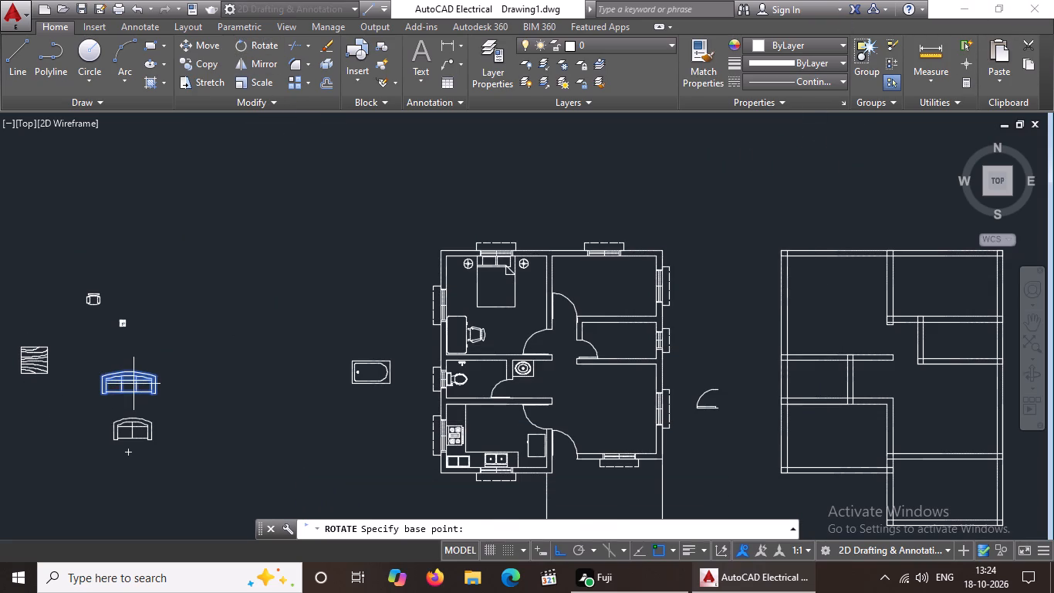
{"action": "left_click", "coordinate": [134, 383]}
{"action": "left_click", "coordinate": [100, 446]}
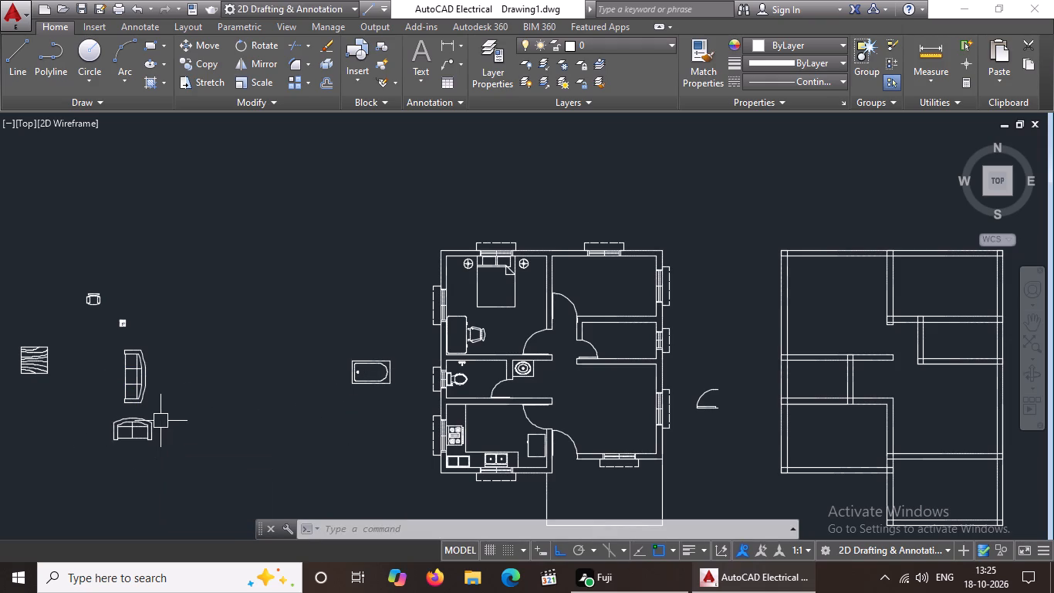
With Ortho off, move the two-seat sofa into the left plan's living room, near its upper-right corner.
{"action": "left_click", "coordinate": [134, 432]}
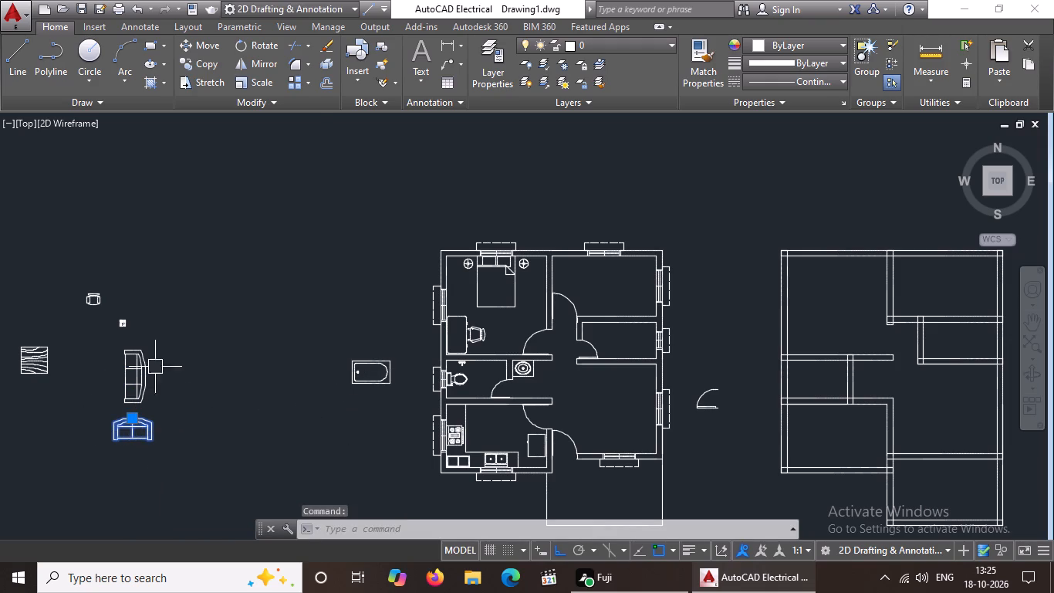
{"action": "left_click", "coordinate": [204, 47]}
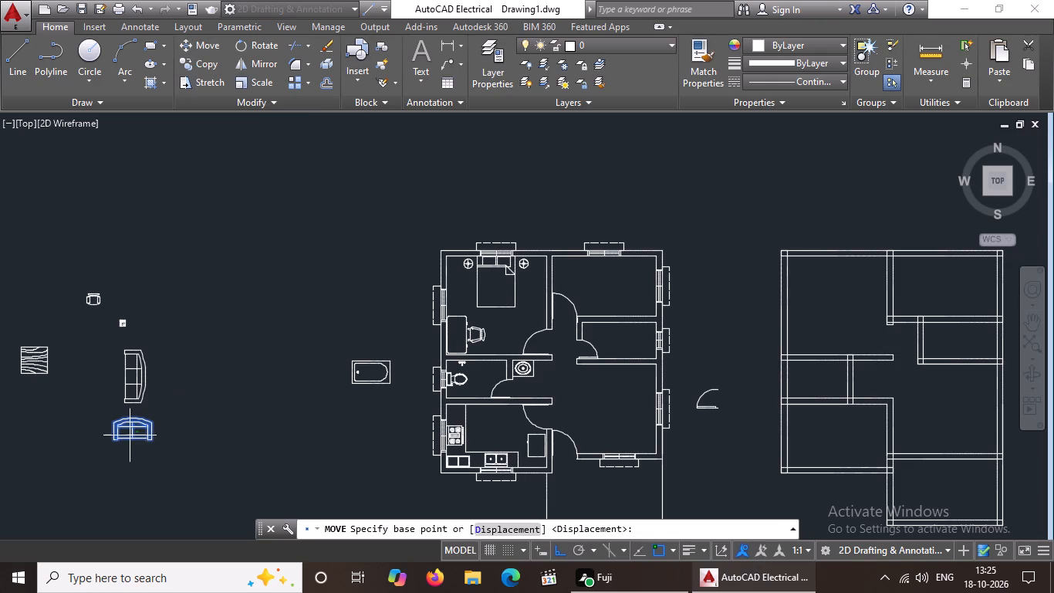
{"action": "left_click", "coordinate": [131, 429]}
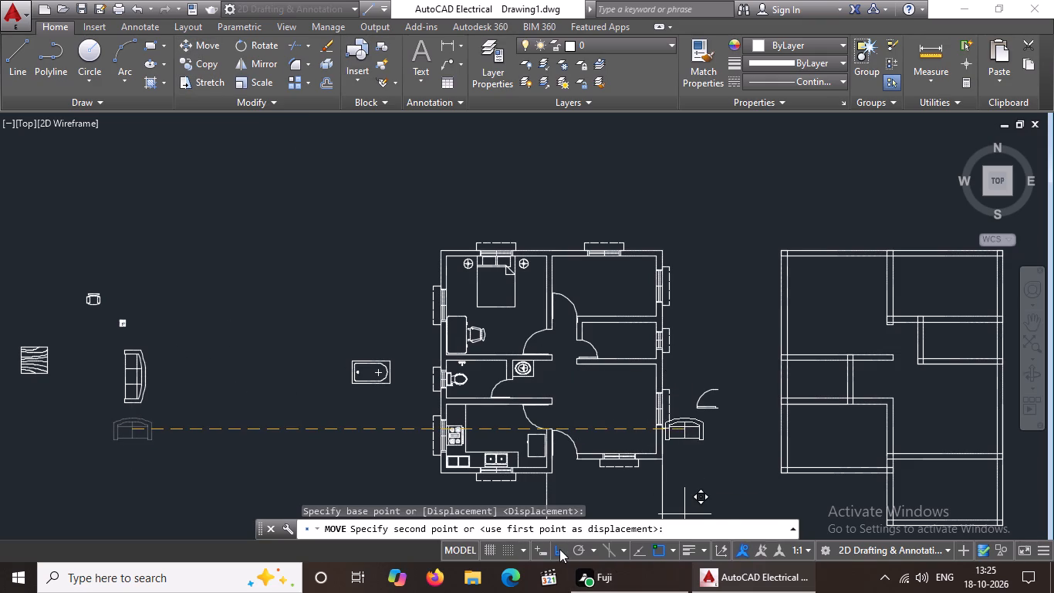
{"action": "left_click", "coordinate": [559, 548]}
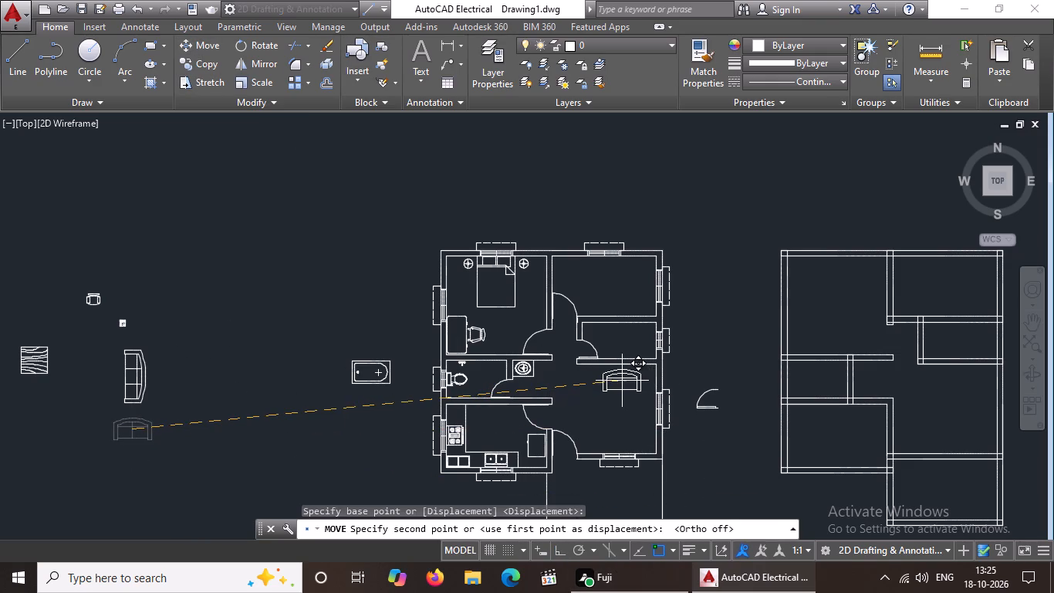
{"action": "scroll", "coordinate": [653, 382], "scroll_direction": "up", "scroll_amount": 1}
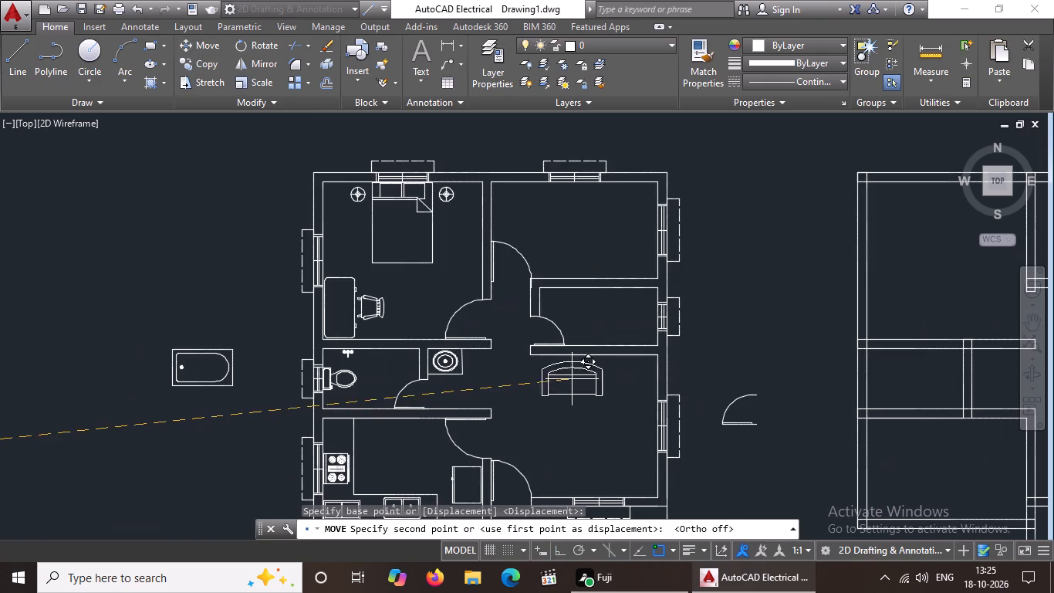
{"action": "left_click", "coordinate": [622, 376]}
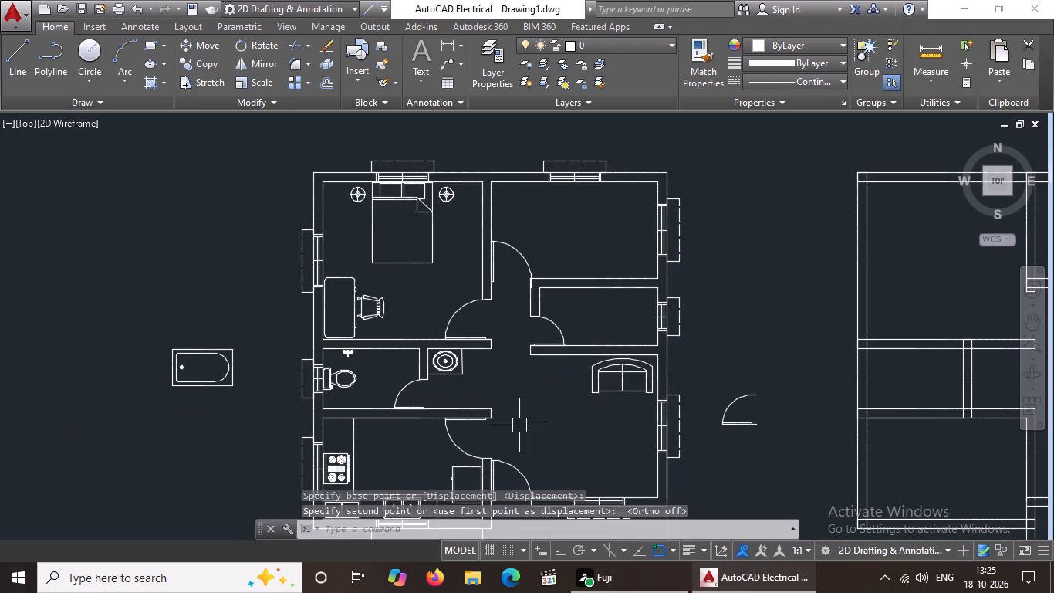
Move the three-seat sofa into the living room, with its back against the right wall below the two-seat sofa.
{"action": "scroll", "coordinate": [253, 300], "scroll_direction": "down", "scroll_amount": 2}
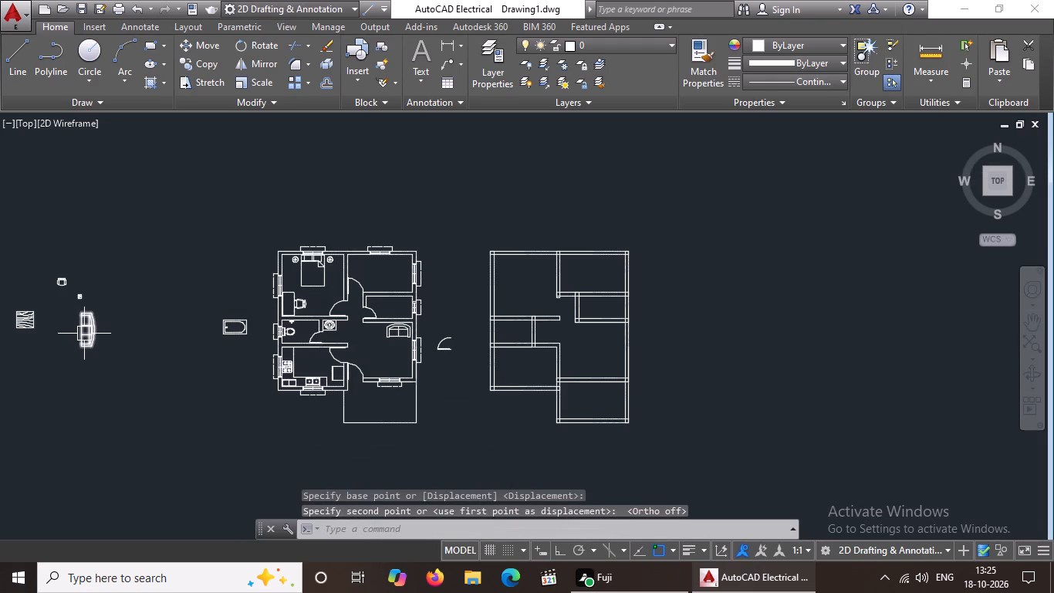
{"action": "left_click", "coordinate": [84, 334]}
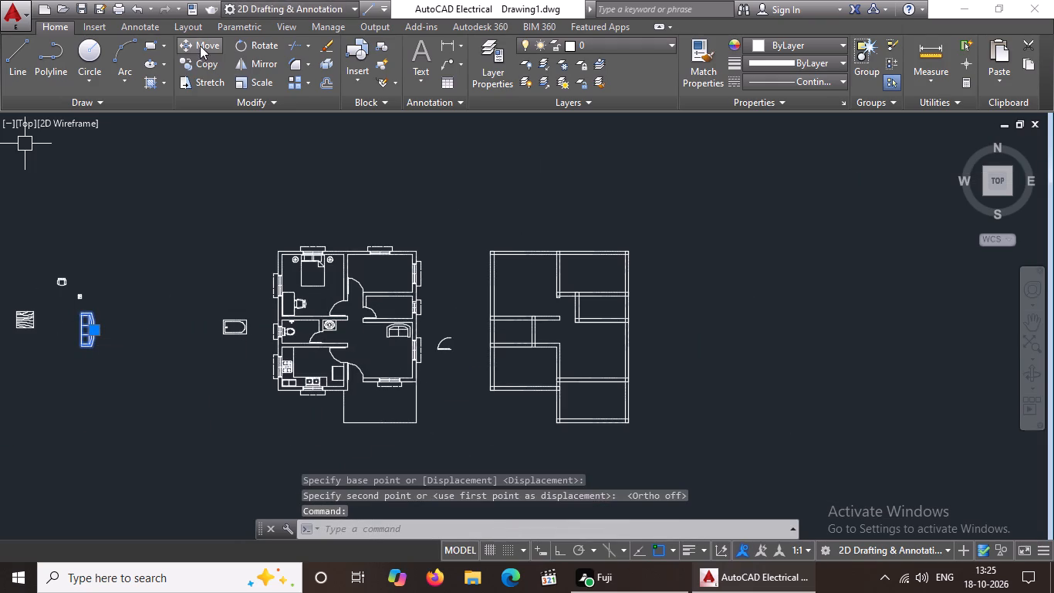
{"action": "left_click", "coordinate": [201, 45]}
{"action": "left_click", "coordinate": [92, 330]}
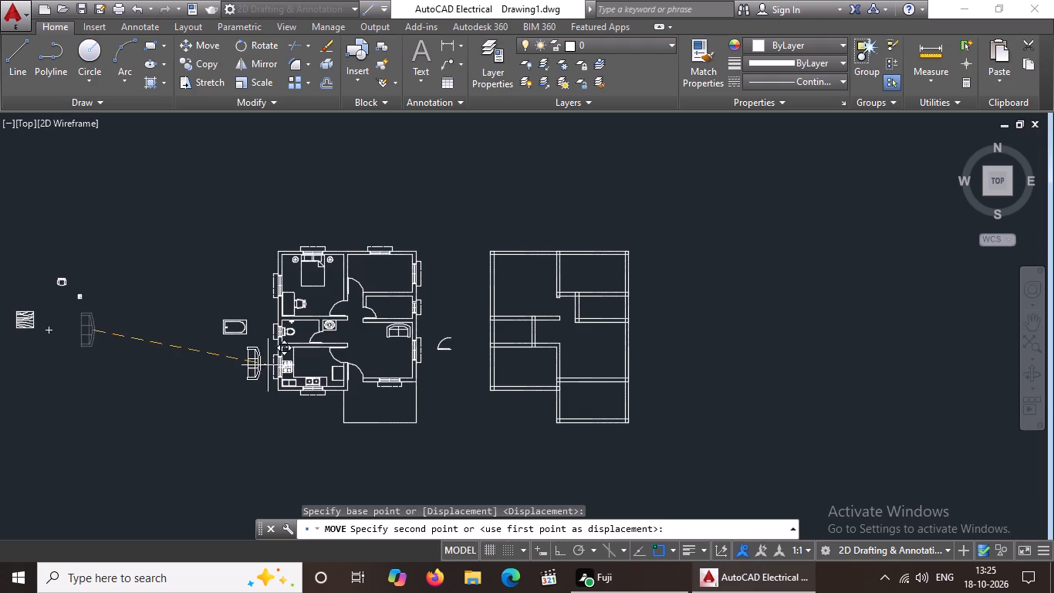
{"action": "scroll", "coordinate": [410, 368], "scroll_direction": "up", "scroll_amount": 3}
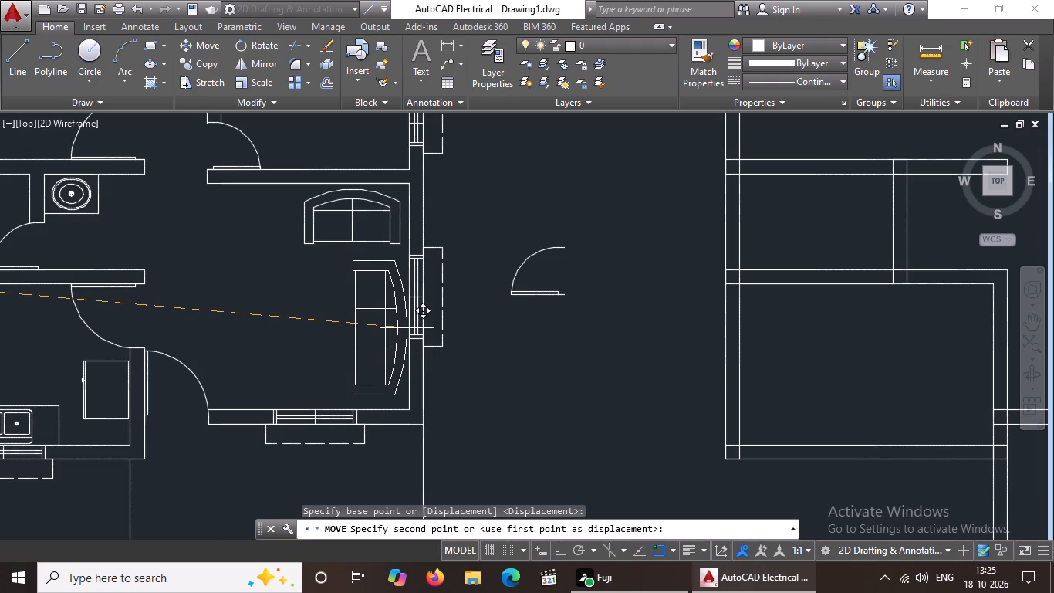
{"action": "left_click", "coordinate": [406, 328]}
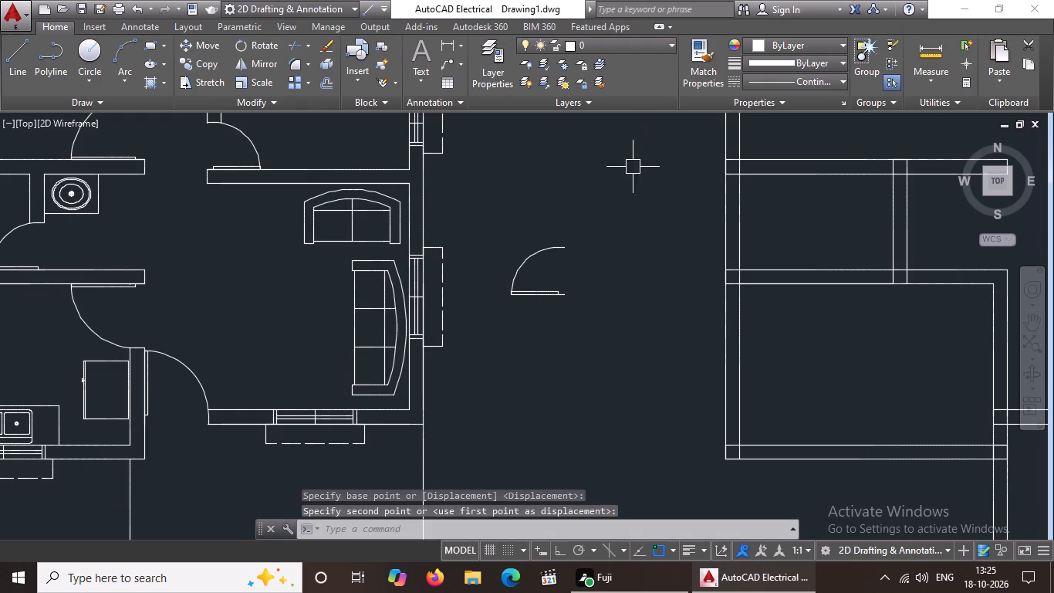
Shift the two-seat sofa left along the living room's upper wall, leaving the corner beside it free.
{"action": "left_click", "coordinate": [338, 238]}
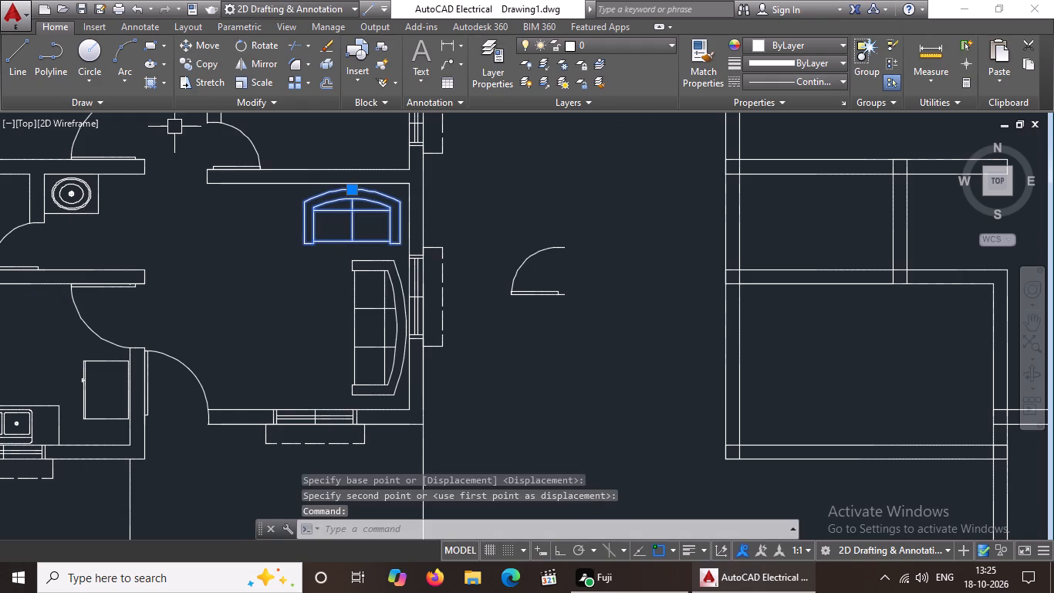
{"action": "left_click", "coordinate": [195, 43]}
{"action": "left_click", "coordinate": [355, 220]}
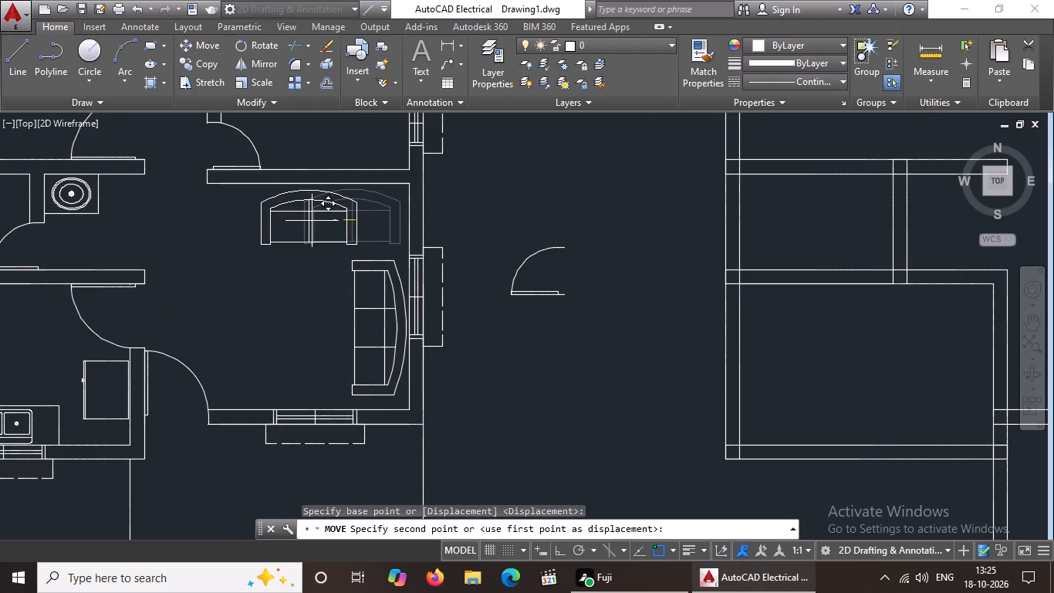
{"action": "left_click", "coordinate": [313, 222]}
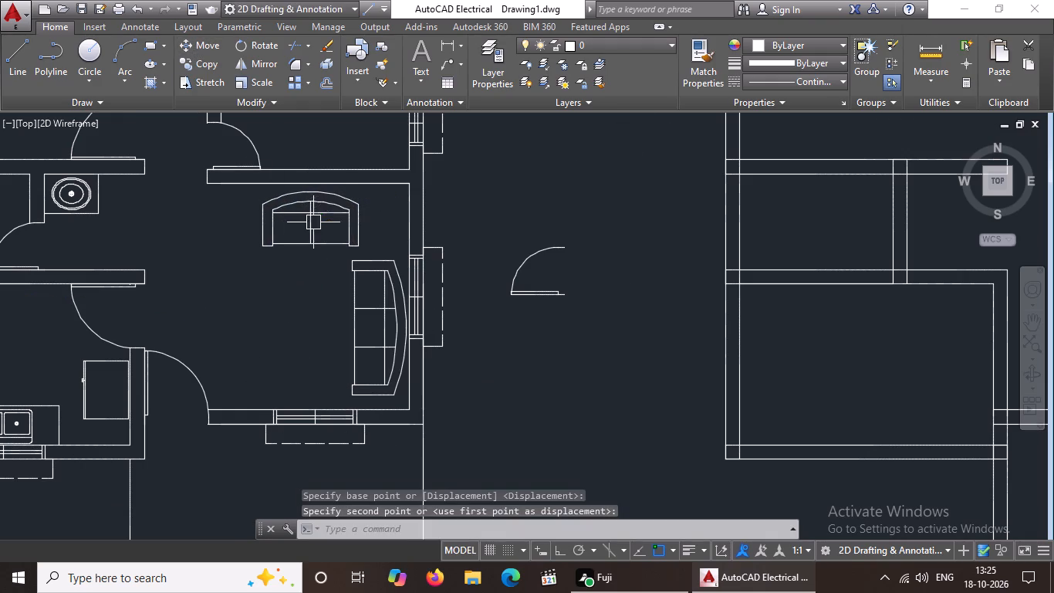
Move the woodgrain table into the living room, in front of the three-seat sofa and below the two-seat sofa.
{"action": "scroll", "coordinate": [299, 290], "scroll_direction": "down", "scroll_amount": 3}
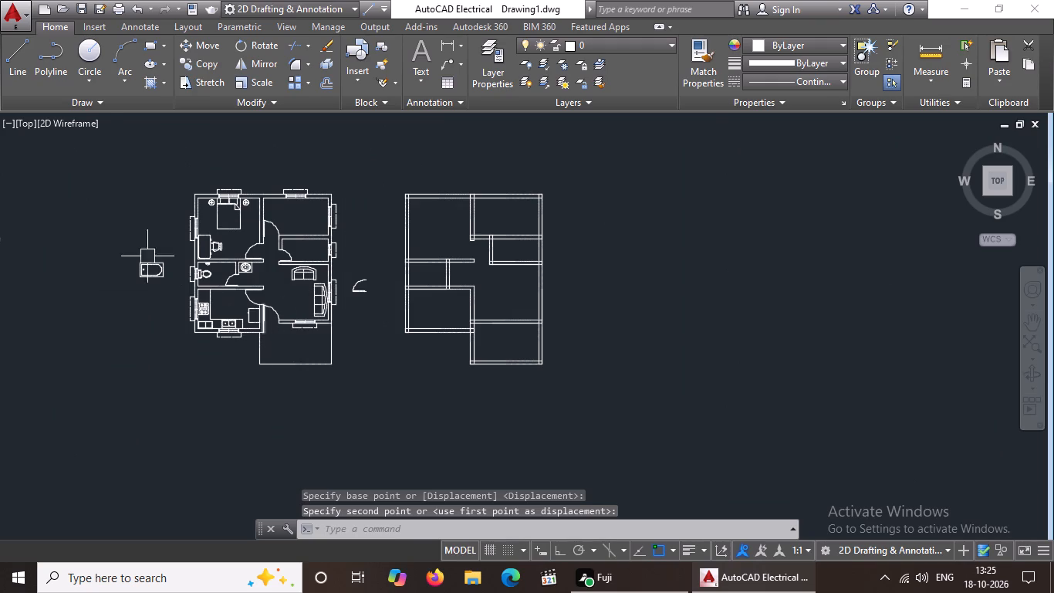
{"action": "scroll", "coordinate": [238, 293], "scroll_direction": "down", "scroll_amount": 1}
{"action": "middle_click_drag", "start_coordinate": [181, 290], "coordinate": [423, 328]}
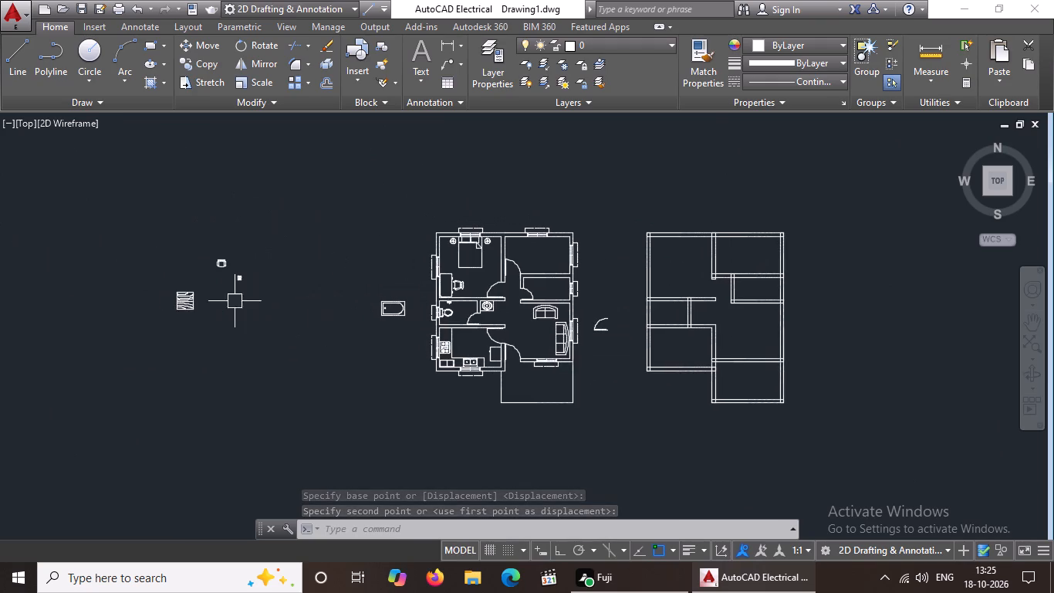
{"action": "left_click_drag", "start_coordinate": [137, 278], "coordinate": [161, 290]}
{"action": "left_click", "coordinate": [255, 355]}
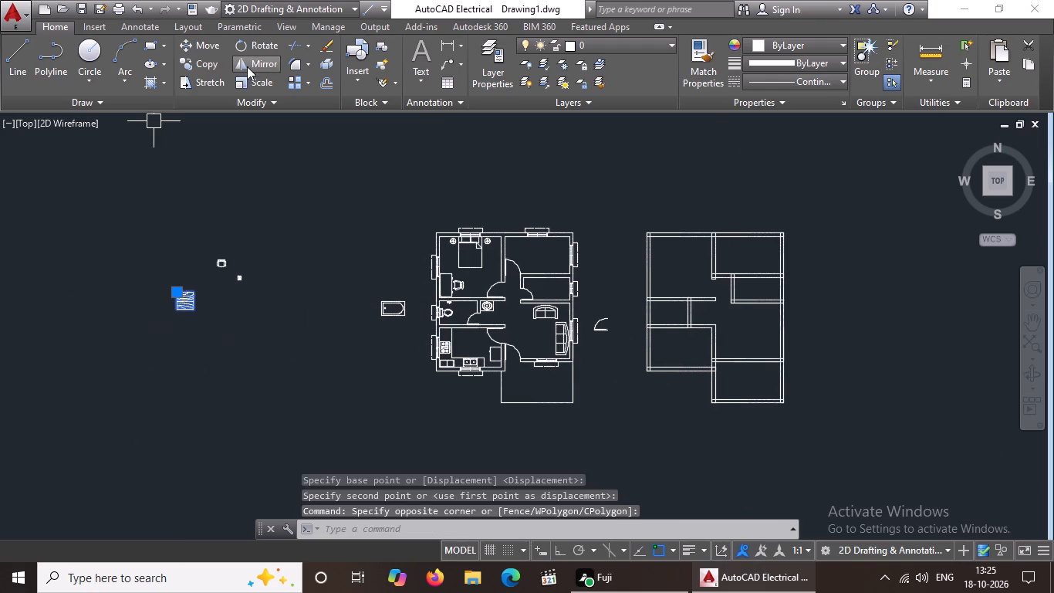
{"action": "left_click", "coordinate": [202, 46]}
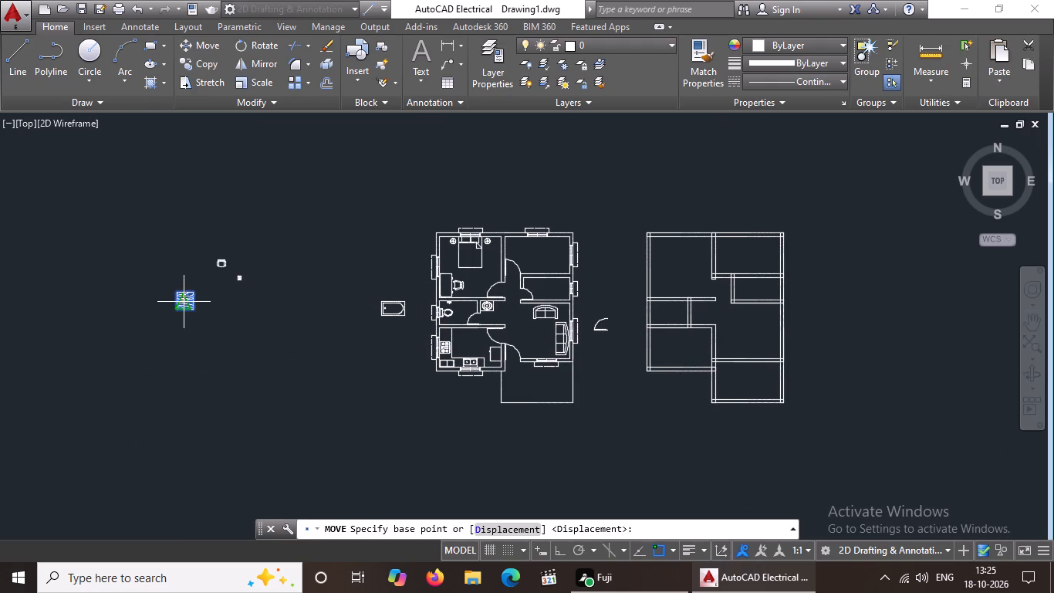
{"action": "left_click", "coordinate": [184, 298]}
{"action": "scroll", "coordinate": [549, 339], "scroll_direction": "up", "scroll_amount": 2}
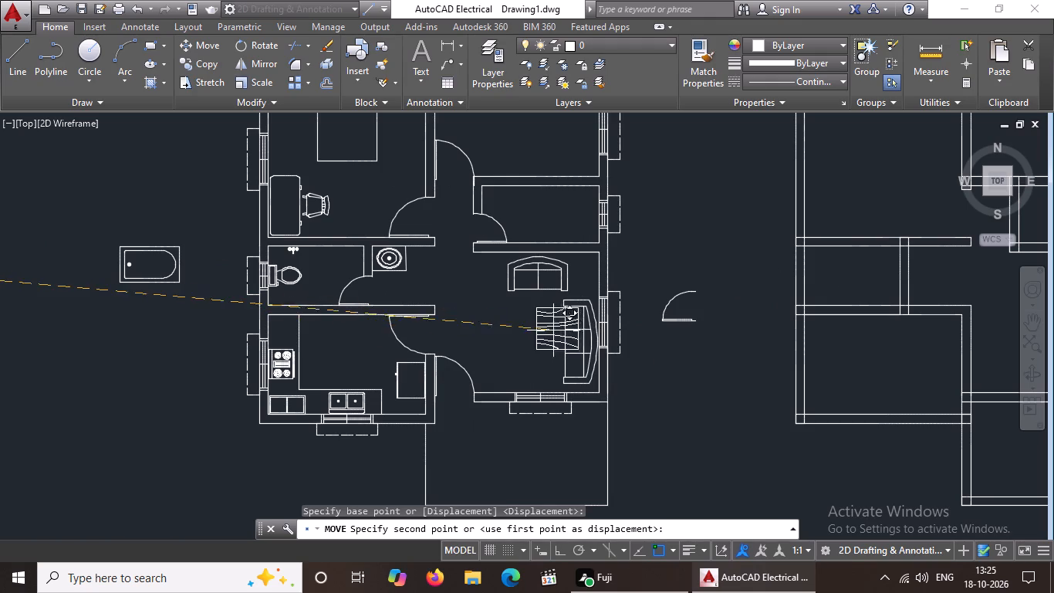
{"action": "left_click", "coordinate": [532, 337]}
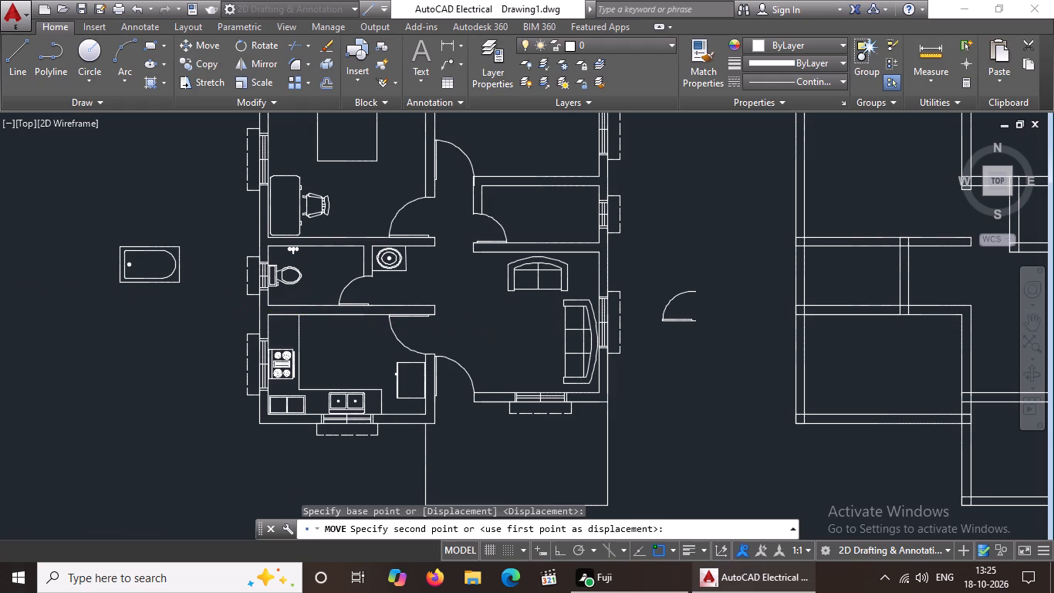
{"action": "scroll", "coordinate": [583, 334], "scroll_direction": "down", "scroll_amount": 1}
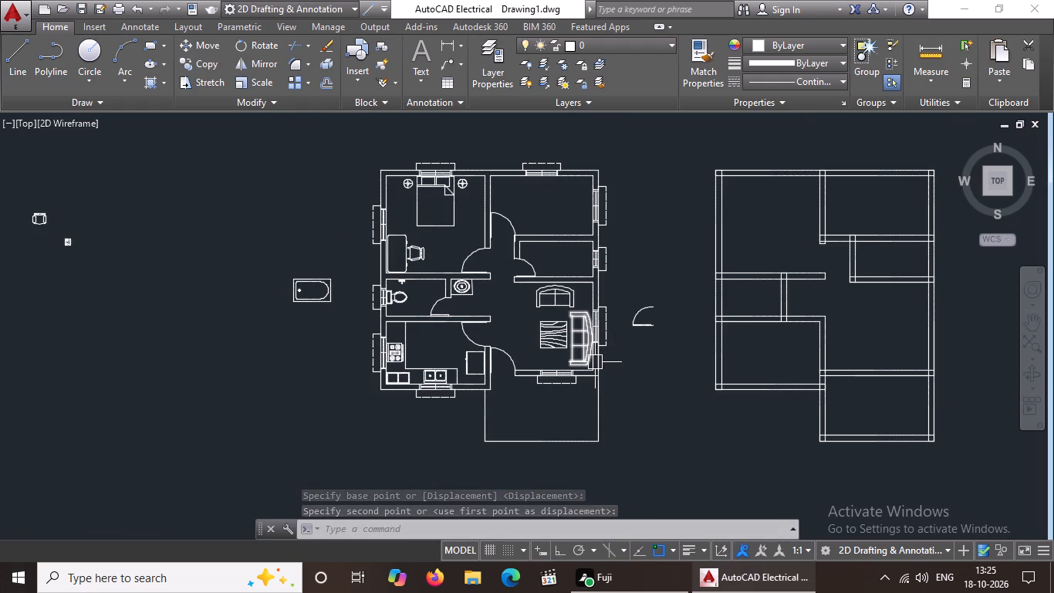
{"action": "key", "text": "Escape"}
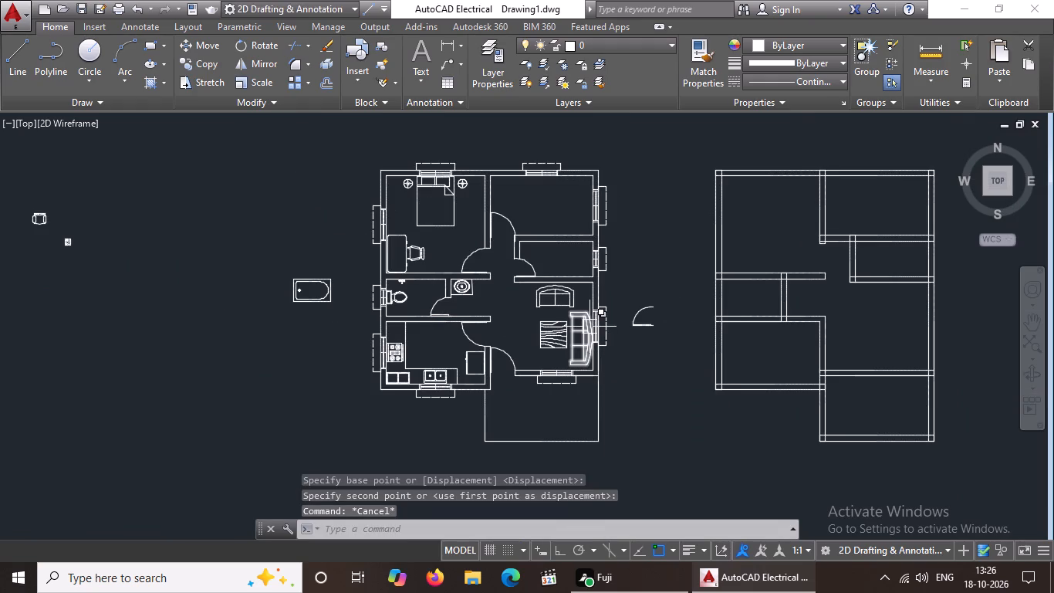
Move the desk phone block into the living room corner, between the two-seat sofa and the right wall.
{"action": "scroll", "coordinate": [589, 324], "scroll_direction": "down", "scroll_amount": 1}
{"action": "scroll", "coordinate": [535, 325], "scroll_direction": "up", "scroll_amount": 1}
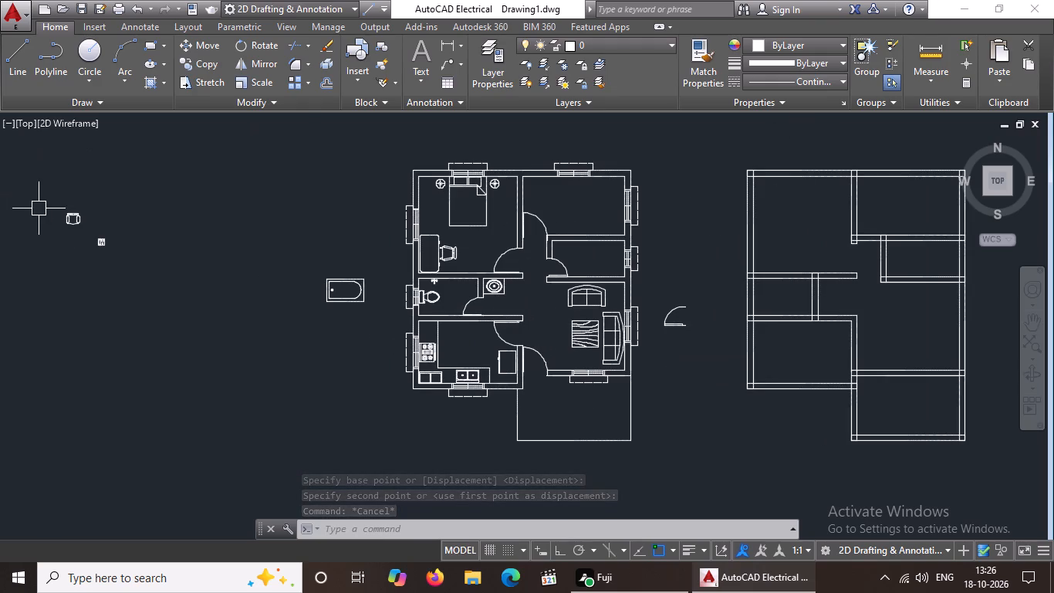
{"action": "scroll", "coordinate": [91, 248], "scroll_direction": "up", "scroll_amount": 3}
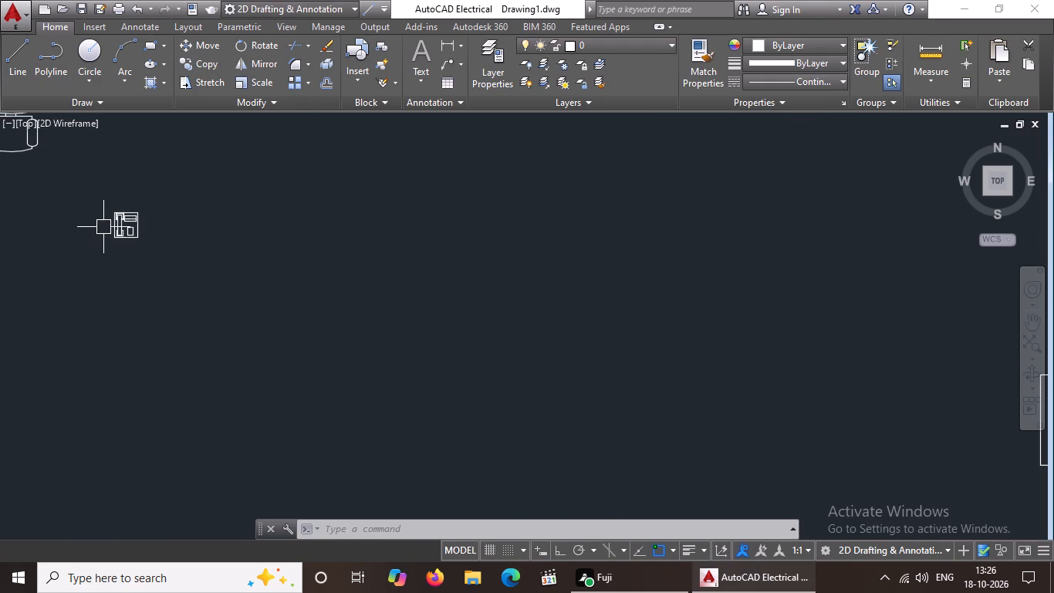
{"action": "left_click", "coordinate": [105, 204]}
{"action": "left_click", "coordinate": [155, 267]}
{"action": "left_click", "coordinate": [193, 39]}
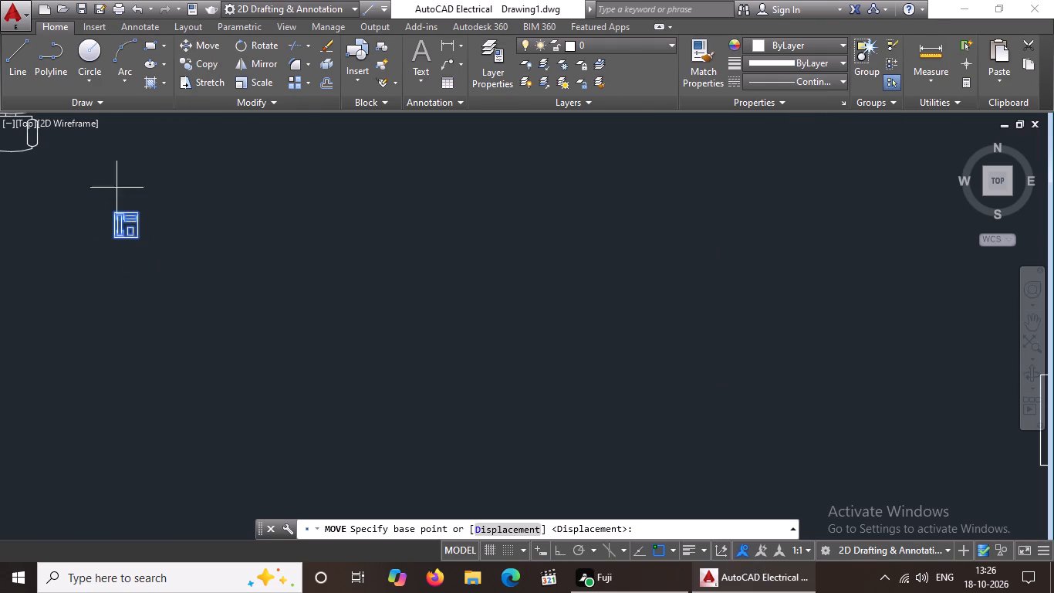
{"action": "left_click_drag", "start_coordinate": [124, 226], "coordinate": [144, 227]}
{"action": "scroll", "coordinate": [312, 253], "scroll_direction": "down", "scroll_amount": 2}
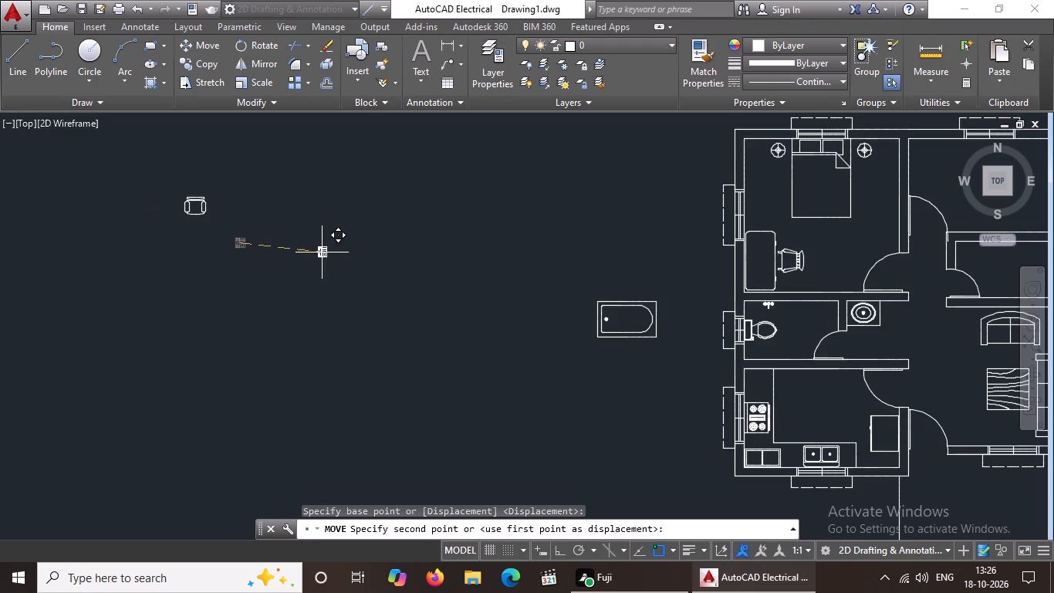
{"action": "middle_click_drag", "start_coordinate": [969, 357], "coordinate": [606, 429]}
{"action": "scroll", "coordinate": [694, 402], "scroll_direction": "up", "scroll_amount": 2}
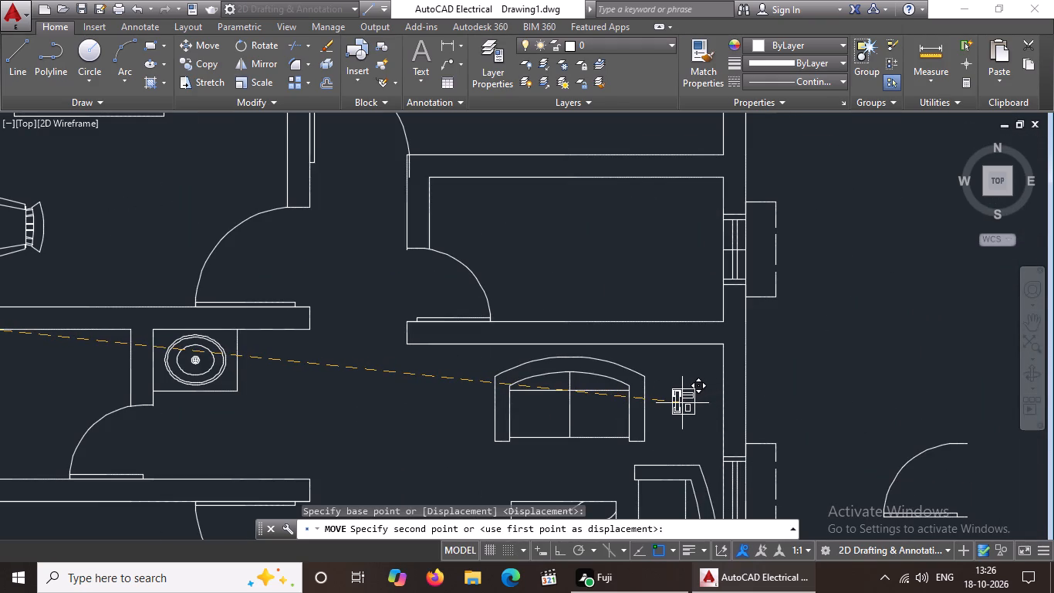
{"action": "left_click", "coordinate": [681, 404]}
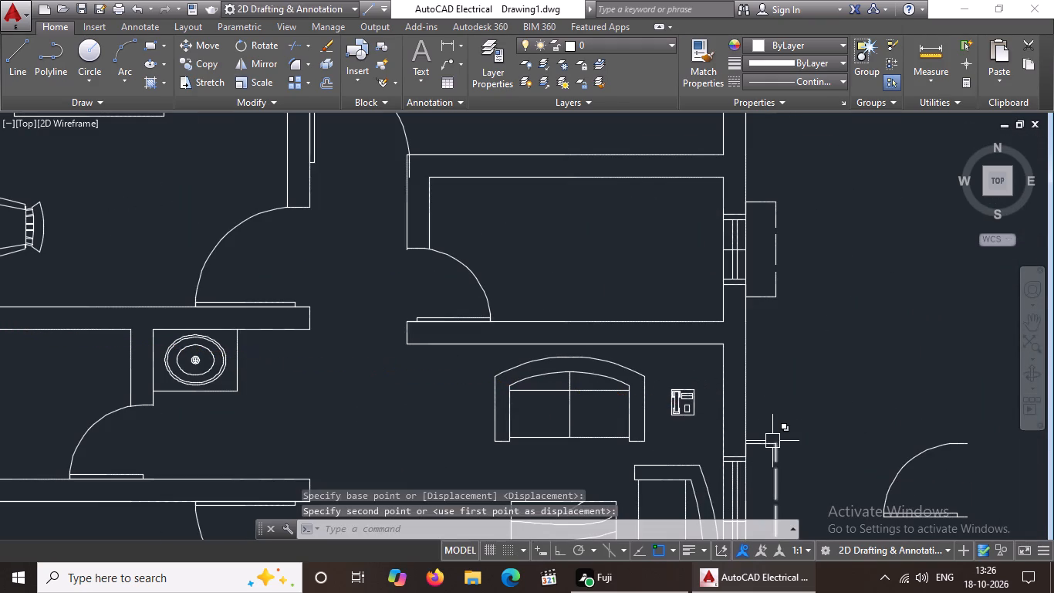
{"action": "key", "text": "Escape"}
Delete the spare door block lying between the two plans.
{"action": "scroll", "coordinate": [747, 369], "scroll_direction": "down", "scroll_amount": 4}
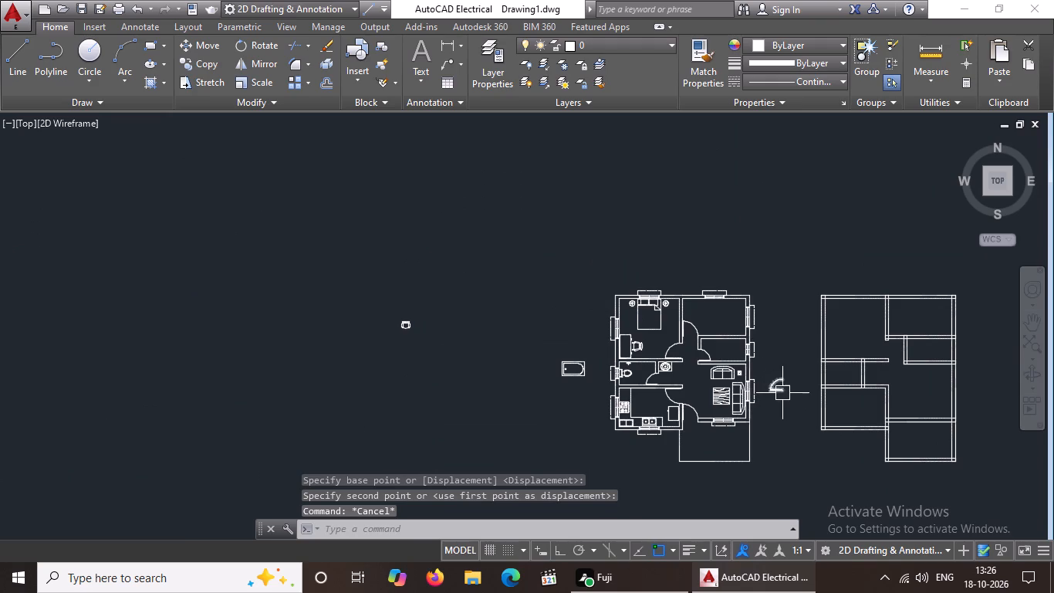
{"action": "scroll", "coordinate": [782, 393], "scroll_direction": "up", "scroll_amount": 2}
{"action": "left_click", "coordinate": [773, 387]}
{"action": "key", "text": "Delete"}
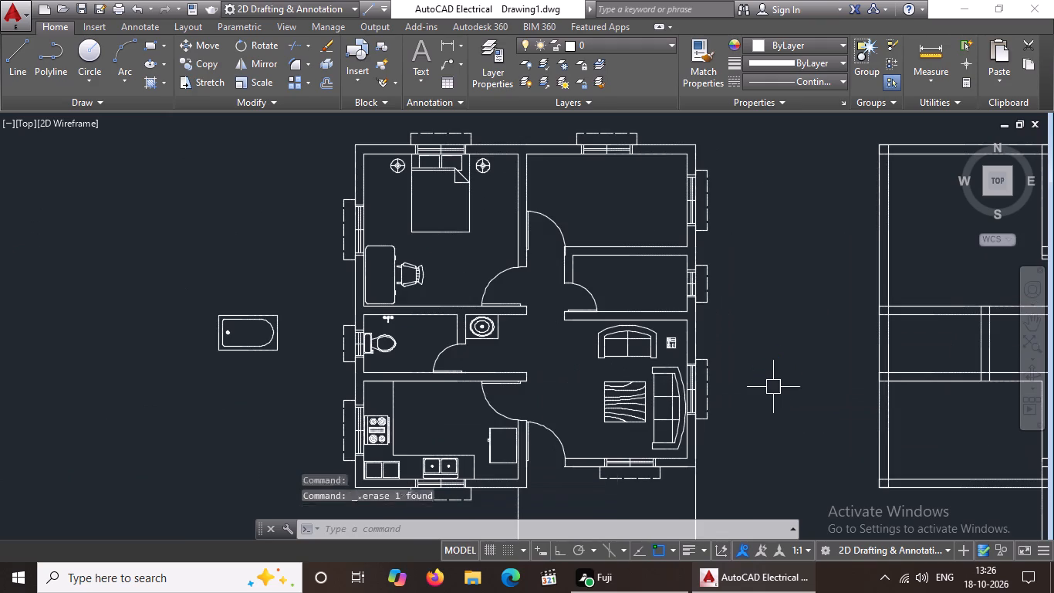
Rotate the loose armchair block outside the left plan by 90 degrees, with Ortho on.
{"action": "scroll", "coordinate": [783, 341], "scroll_direction": "down", "scroll_amount": 1}
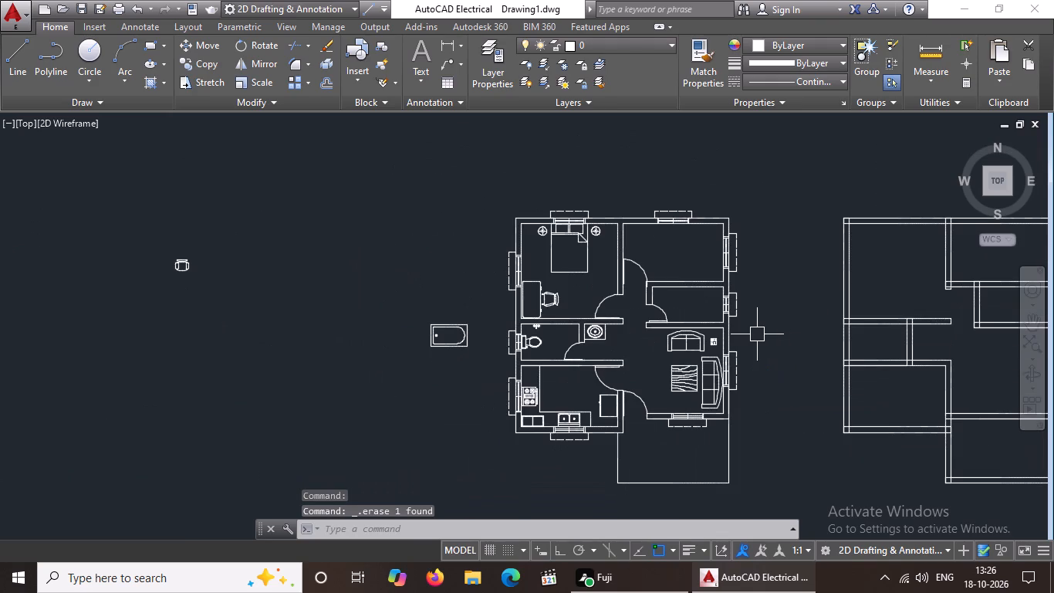
{"action": "middle_click_drag", "start_coordinate": [757, 334], "coordinate": [703, 352]}
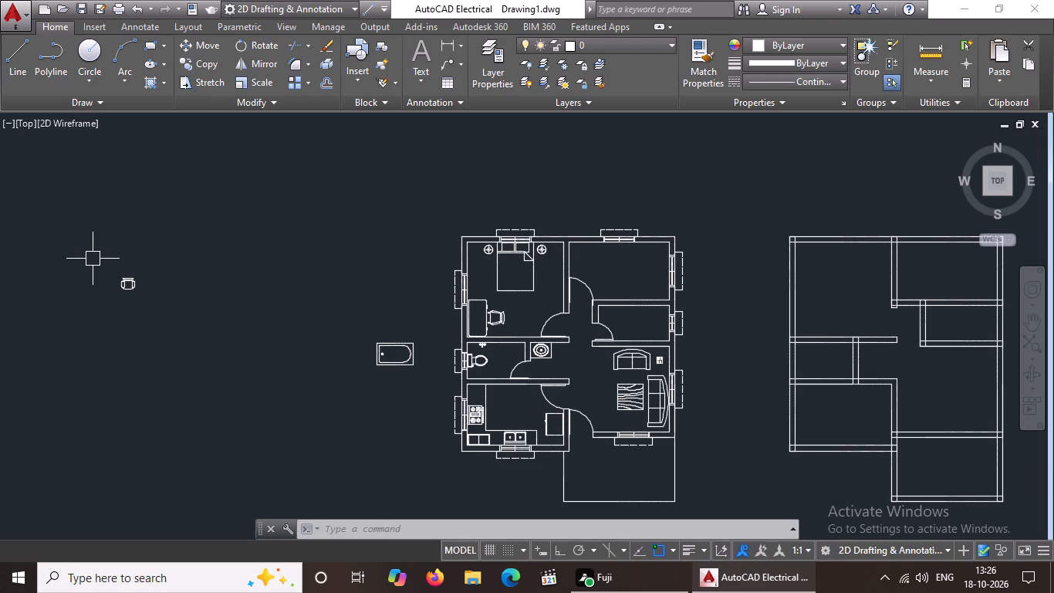
{"action": "middle_click_drag", "start_coordinate": [143, 301], "coordinate": [150, 302]}
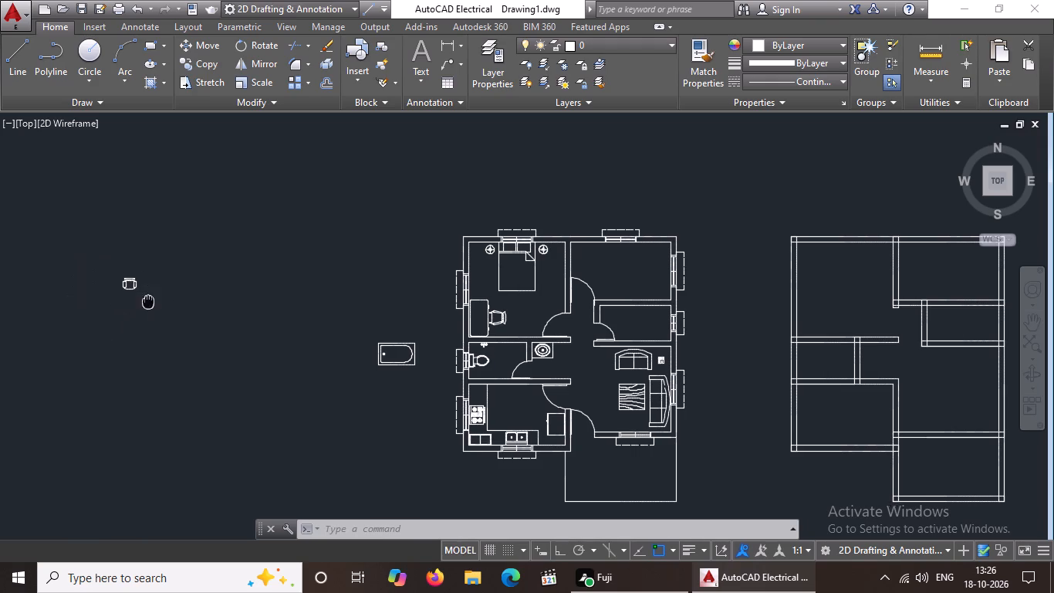
{"action": "middle_click_drag", "start_coordinate": [150, 302], "coordinate": [242, 324]}
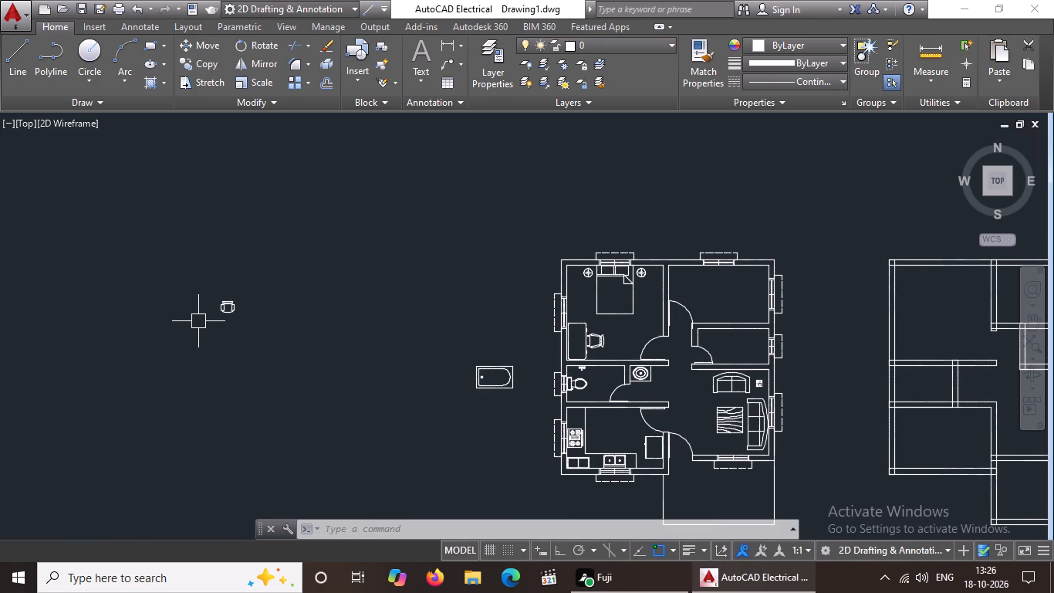
{"action": "left_click", "coordinate": [208, 271]}
{"action": "left_click", "coordinate": [277, 347]}
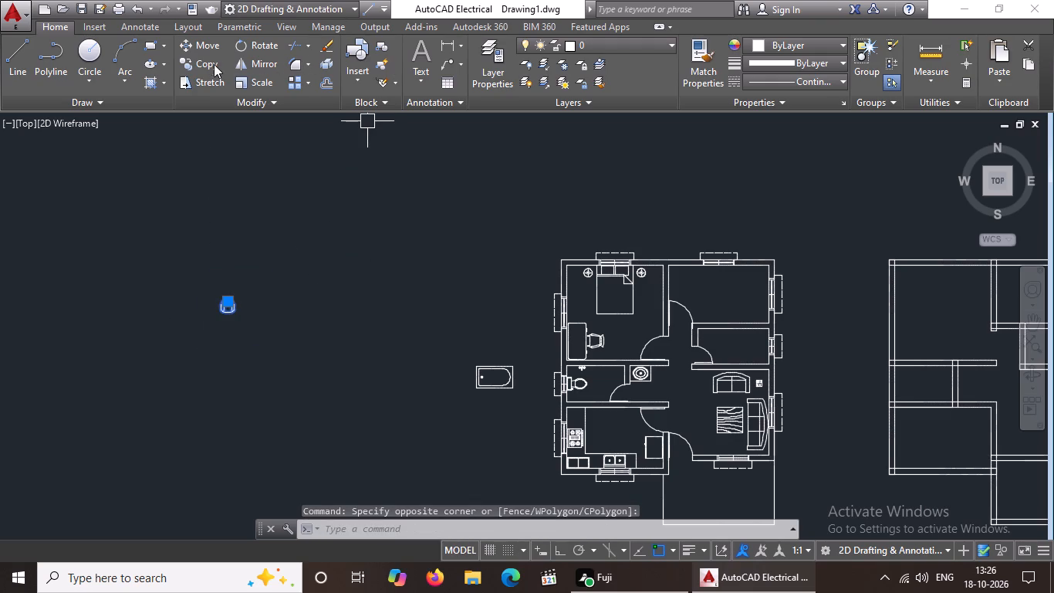
{"action": "left_click", "coordinate": [255, 42]}
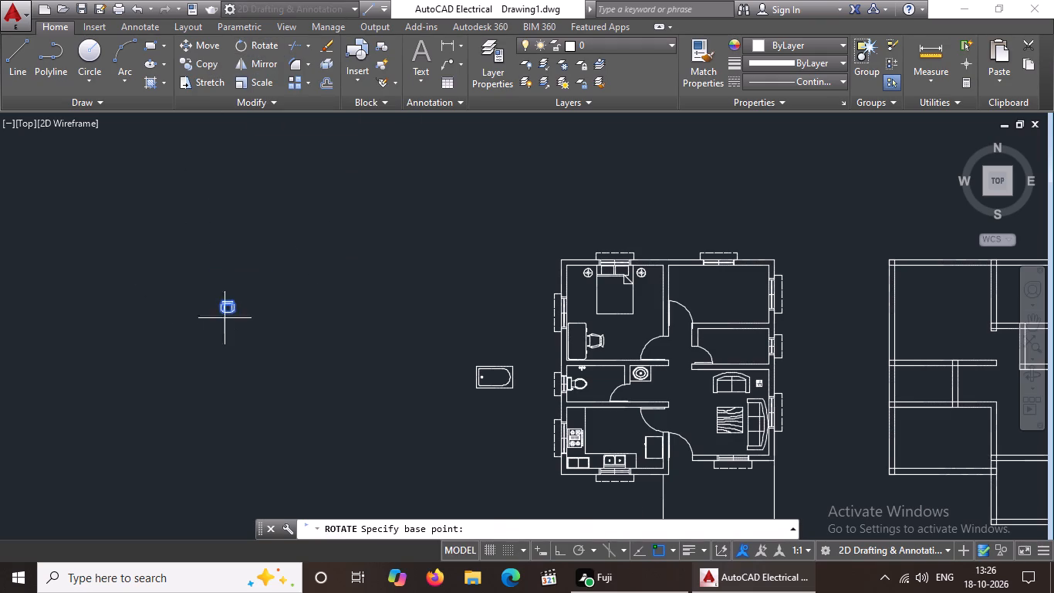
{"action": "left_click", "coordinate": [232, 304]}
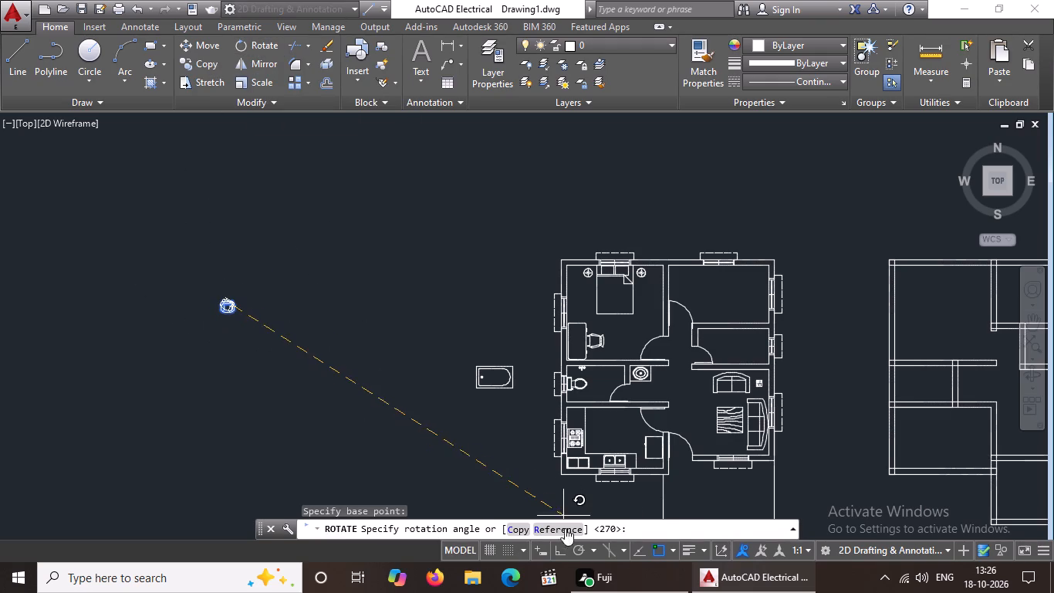
{"action": "left_click", "coordinate": [561, 551]}
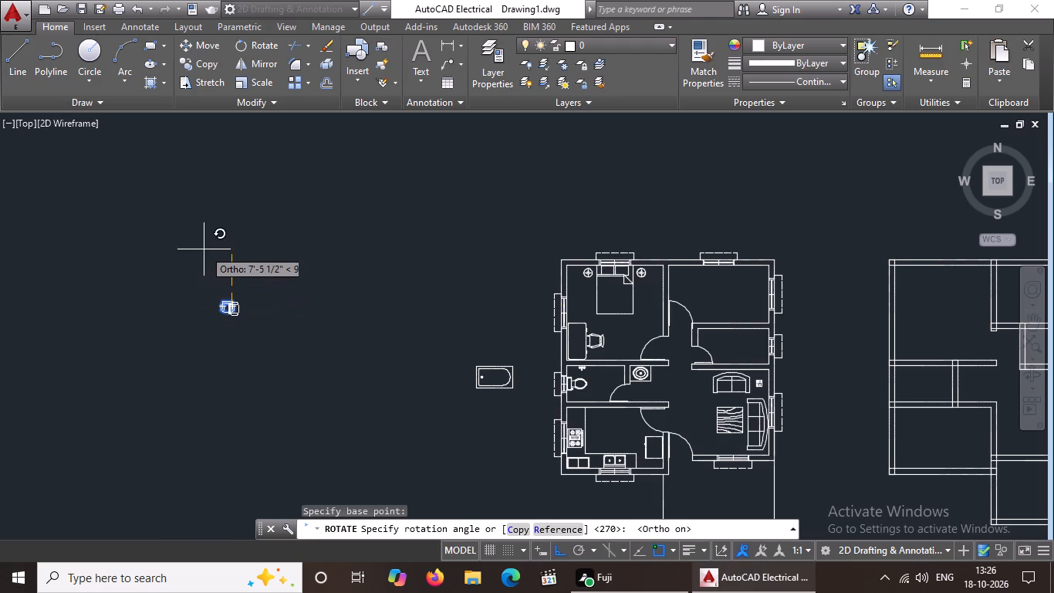
{"action": "left_click", "coordinate": [204, 249]}
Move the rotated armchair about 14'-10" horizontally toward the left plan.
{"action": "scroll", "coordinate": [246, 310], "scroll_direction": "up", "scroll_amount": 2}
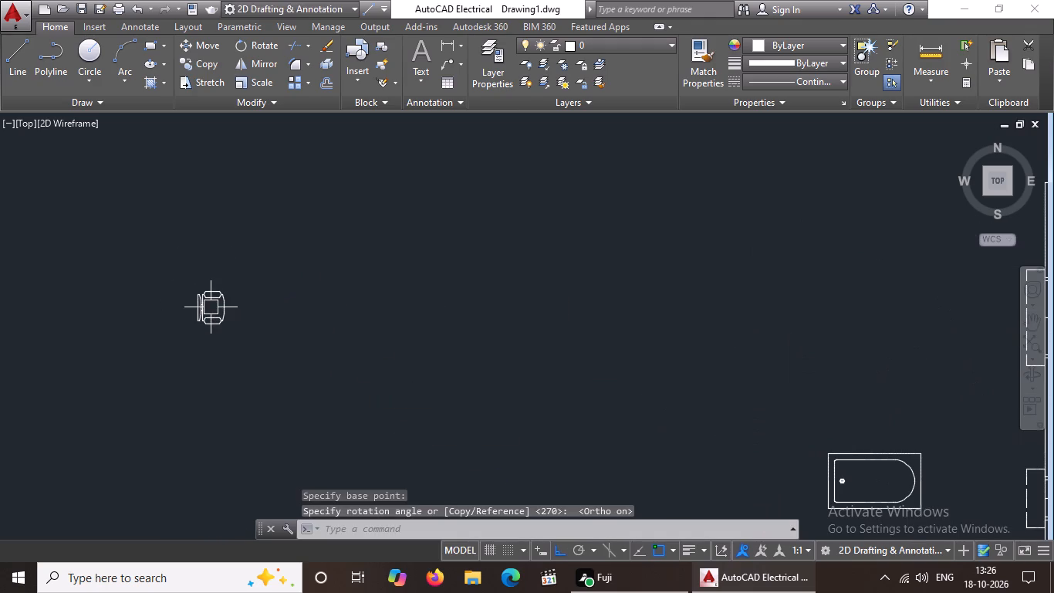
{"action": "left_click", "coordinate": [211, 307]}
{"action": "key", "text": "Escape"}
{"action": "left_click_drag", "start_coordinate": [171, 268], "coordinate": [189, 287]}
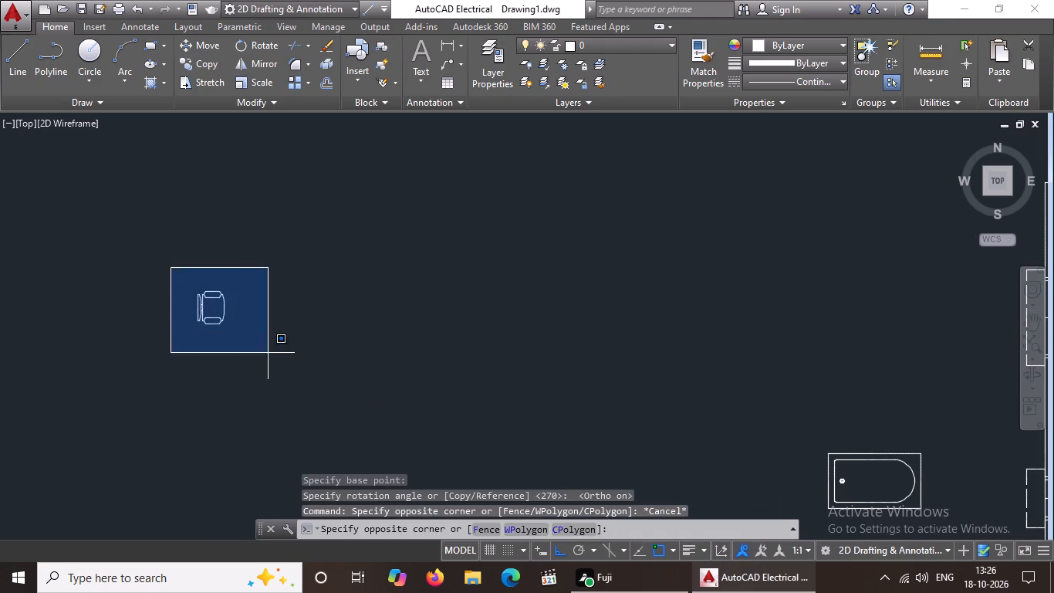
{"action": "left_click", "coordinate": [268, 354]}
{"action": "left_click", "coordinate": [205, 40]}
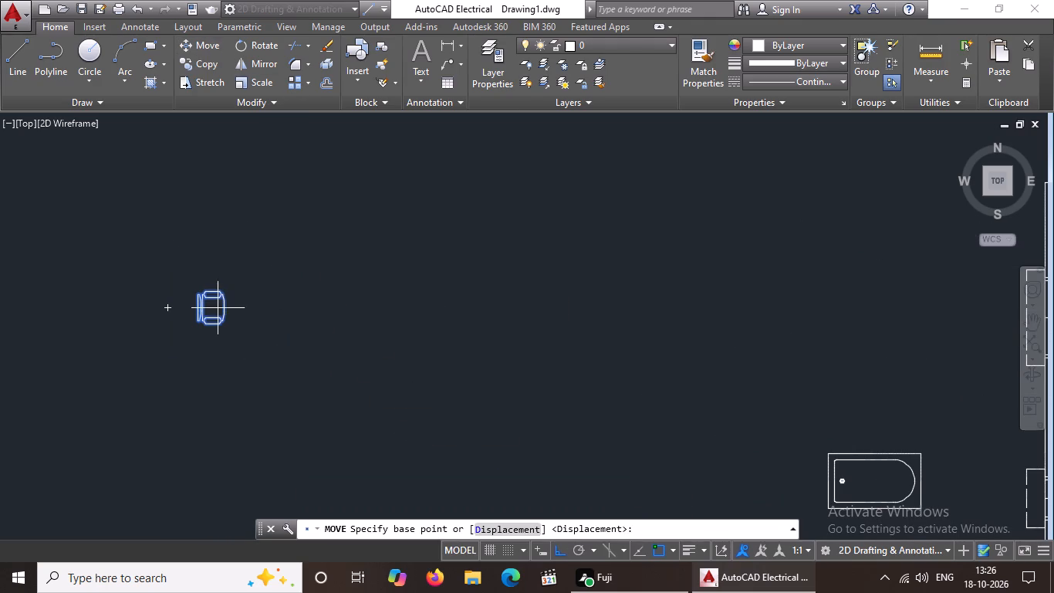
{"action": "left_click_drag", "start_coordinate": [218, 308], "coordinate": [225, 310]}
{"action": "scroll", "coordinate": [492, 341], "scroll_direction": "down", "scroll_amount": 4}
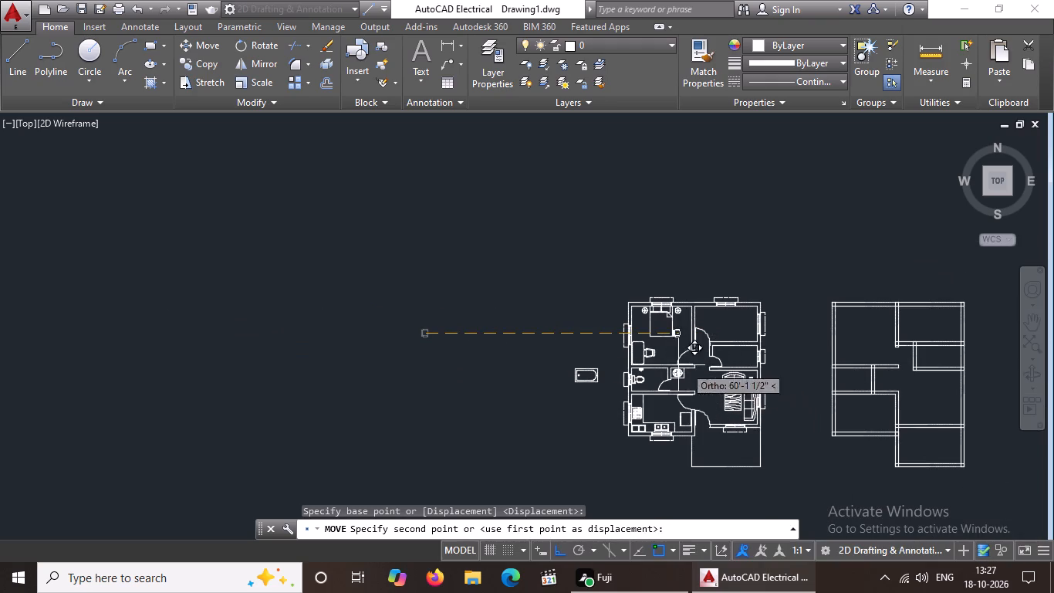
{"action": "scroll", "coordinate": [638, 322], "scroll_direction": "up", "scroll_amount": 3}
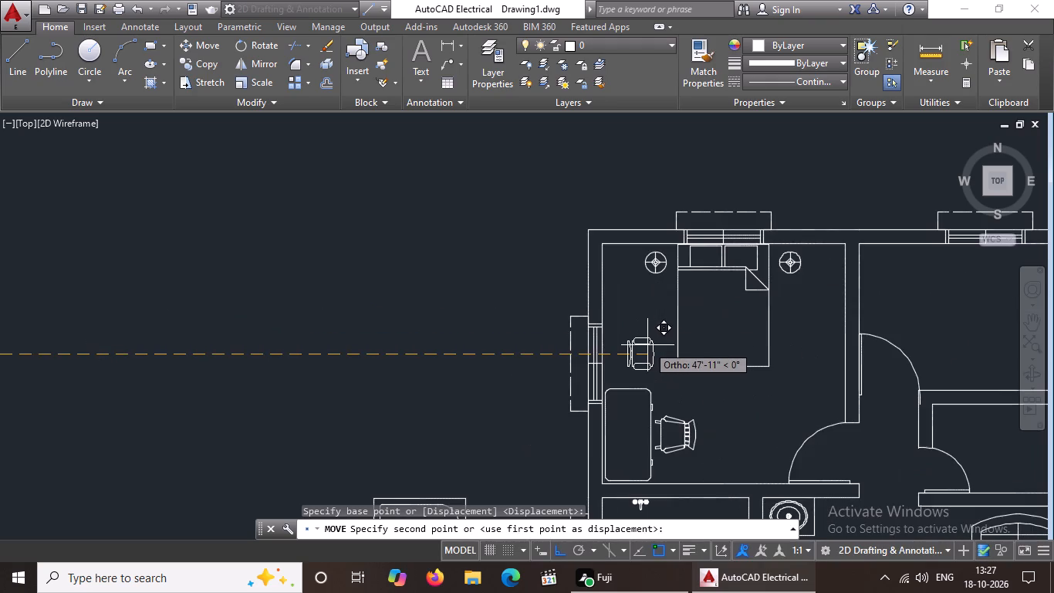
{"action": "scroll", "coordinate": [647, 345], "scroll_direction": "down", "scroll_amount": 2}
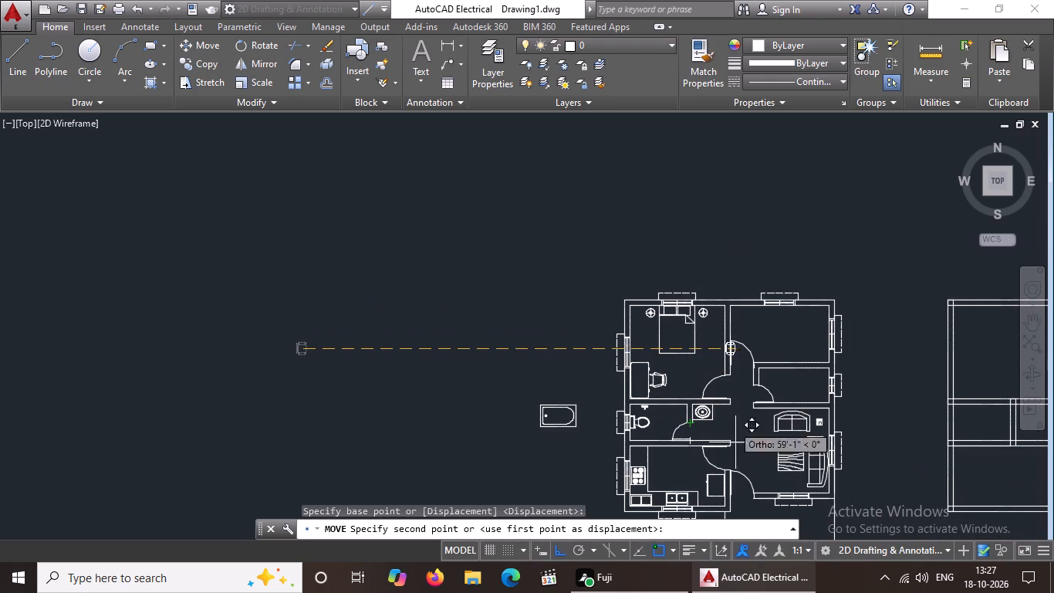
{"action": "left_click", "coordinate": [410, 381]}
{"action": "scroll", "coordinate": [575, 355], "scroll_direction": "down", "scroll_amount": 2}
Move the armchair onto the porch, just below the living room's lower window, with Ortho off.
{"action": "middle_click_drag", "start_coordinate": [621, 400], "coordinate": [582, 398]}
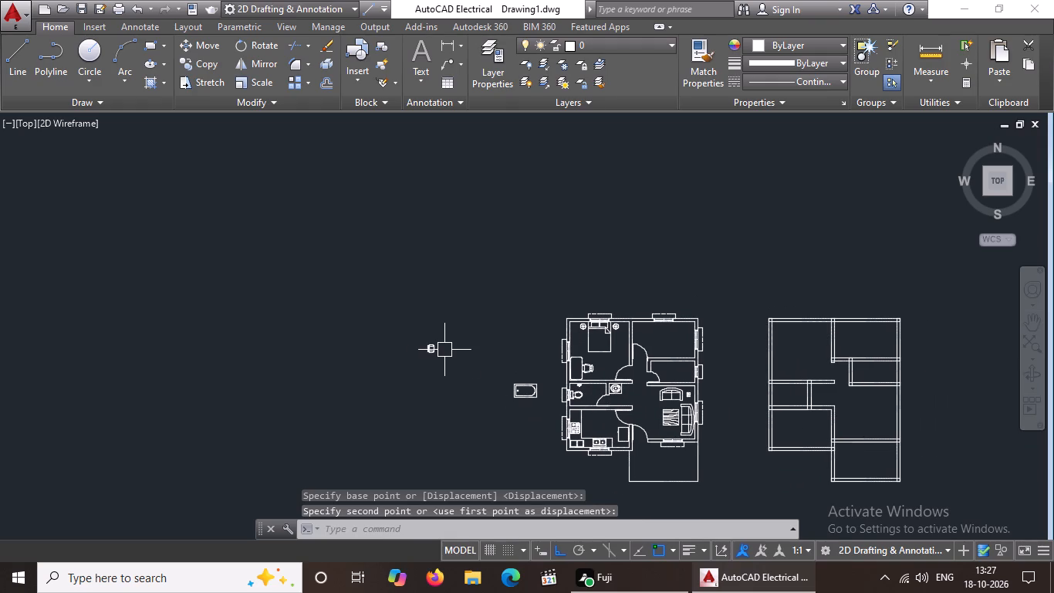
{"action": "scroll", "coordinate": [444, 344], "scroll_direction": "up", "scroll_amount": 2}
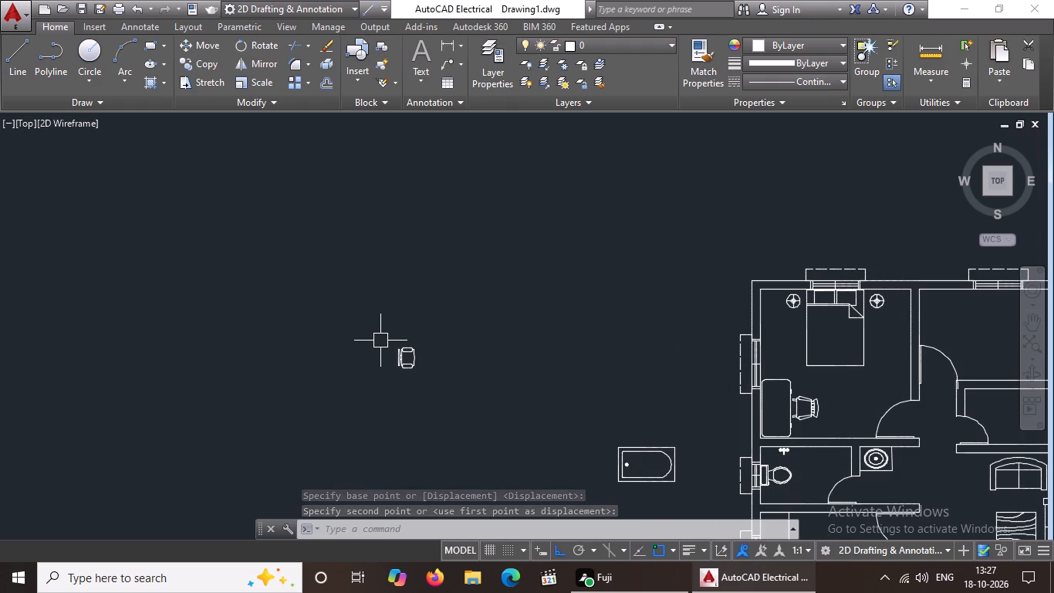
{"action": "left_click", "coordinate": [401, 351]}
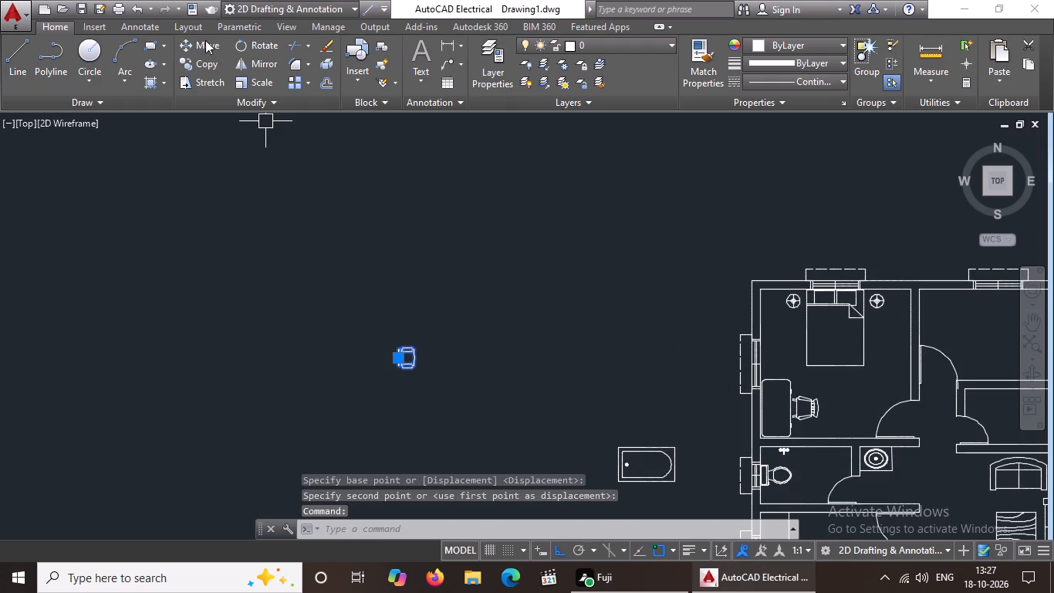
{"action": "left_click", "coordinate": [202, 46]}
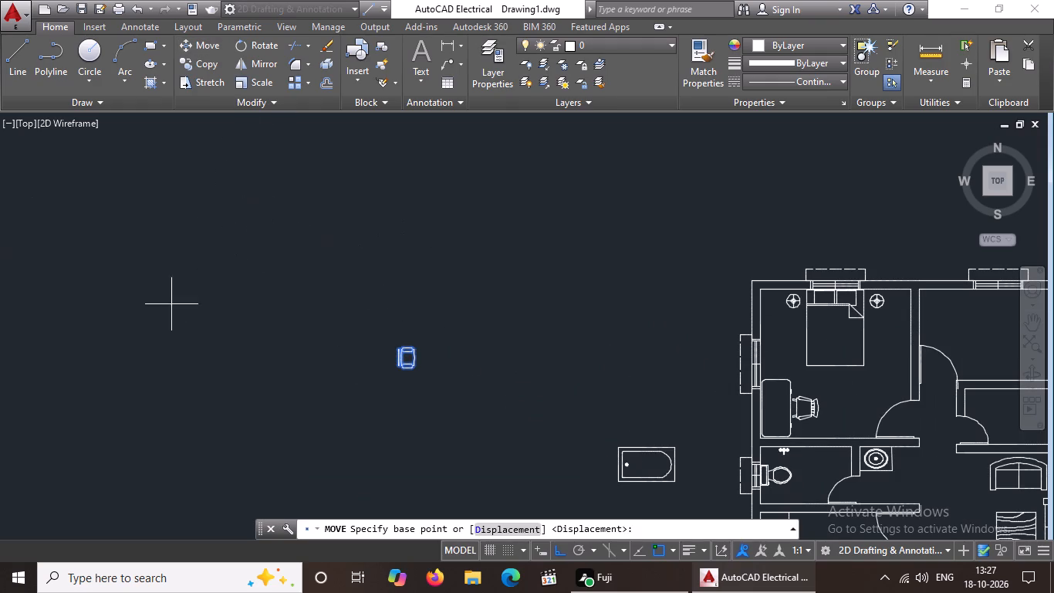
{"action": "left_click", "coordinate": [410, 354]}
{"action": "scroll", "coordinate": [539, 342], "scroll_direction": "down", "scroll_amount": 4}
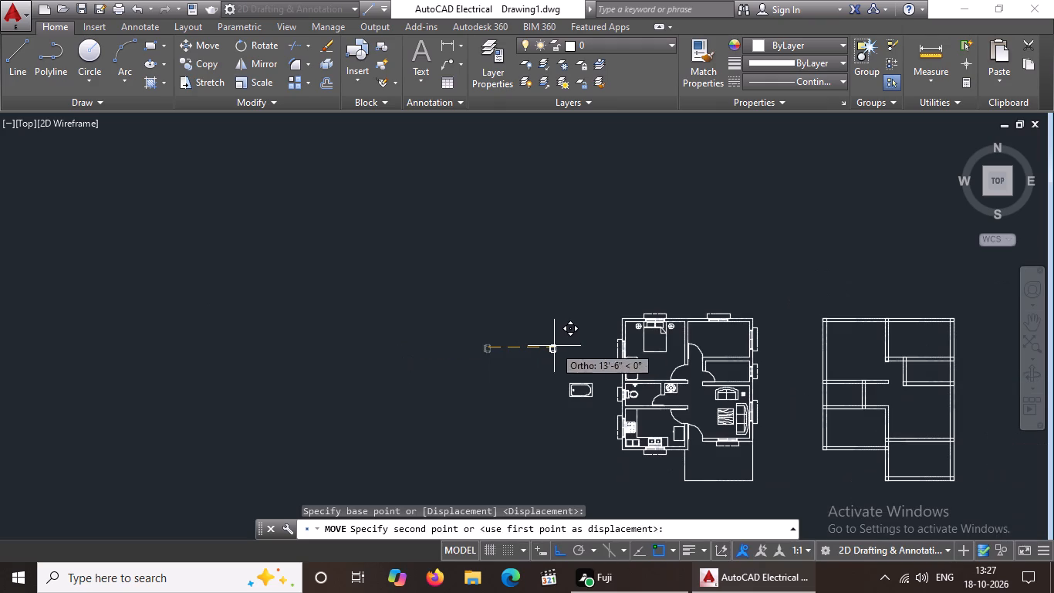
{"action": "left_click", "coordinate": [556, 551]}
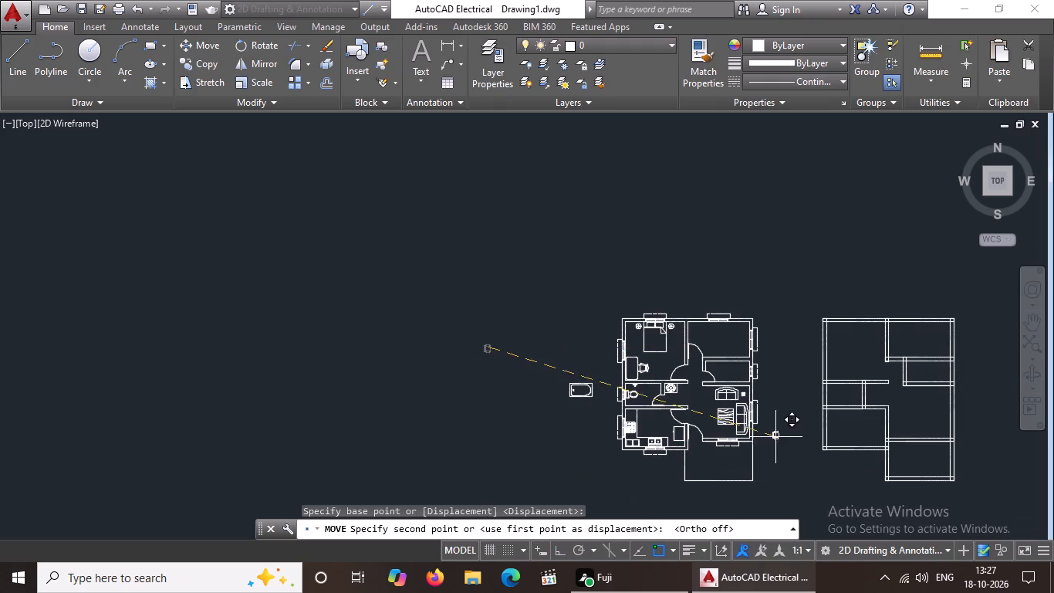
{"action": "scroll", "coordinate": [725, 465], "scroll_direction": "up", "scroll_amount": 4}
{"action": "left_click", "coordinate": [719, 397]}
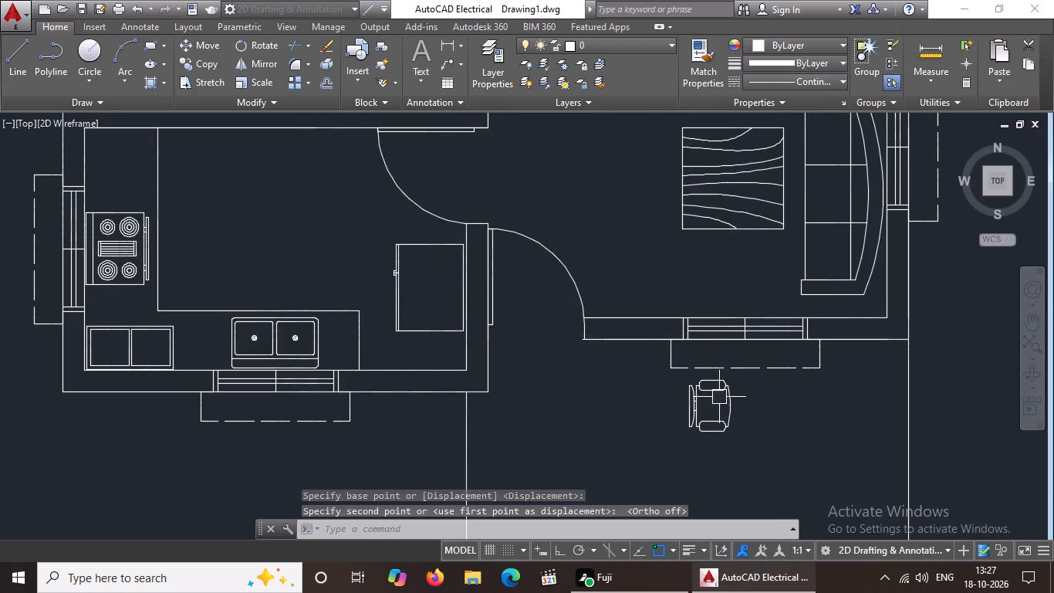
Delete the spare bathtub block lying outside the left plan.
{"action": "scroll", "coordinate": [725, 399], "scroll_direction": "down", "scroll_amount": 3}
{"action": "scroll", "coordinate": [753, 400], "scroll_direction": "up", "scroll_amount": 2}
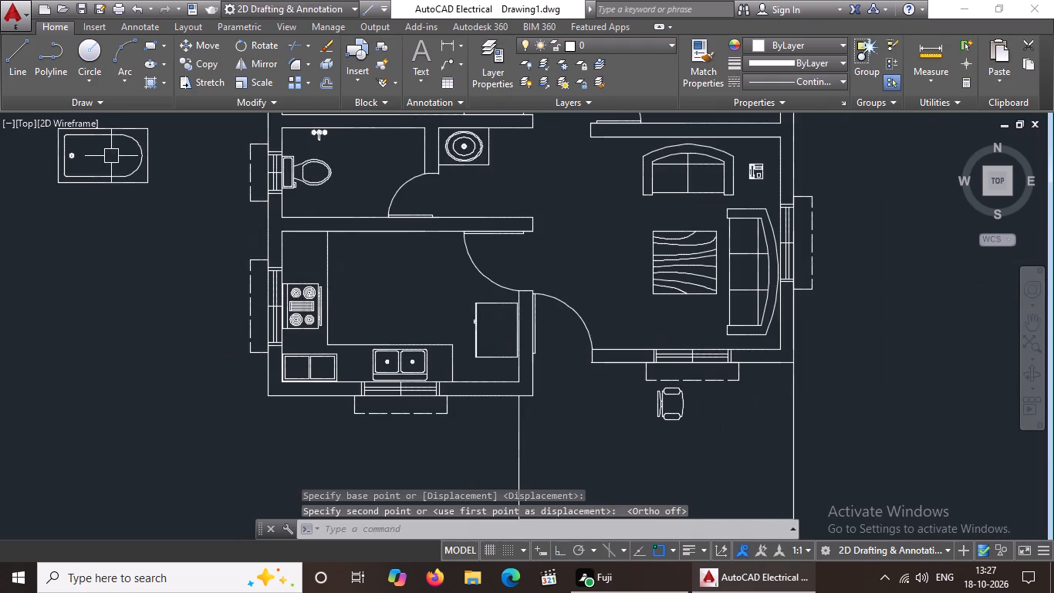
{"action": "left_click", "coordinate": [109, 171]}
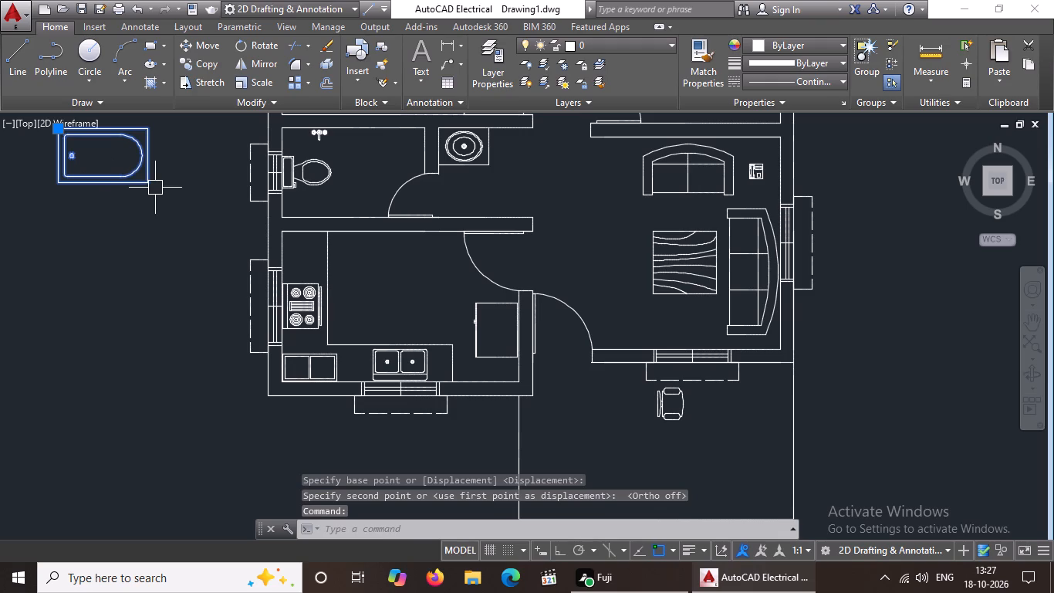
{"action": "key", "text": "Delete"}
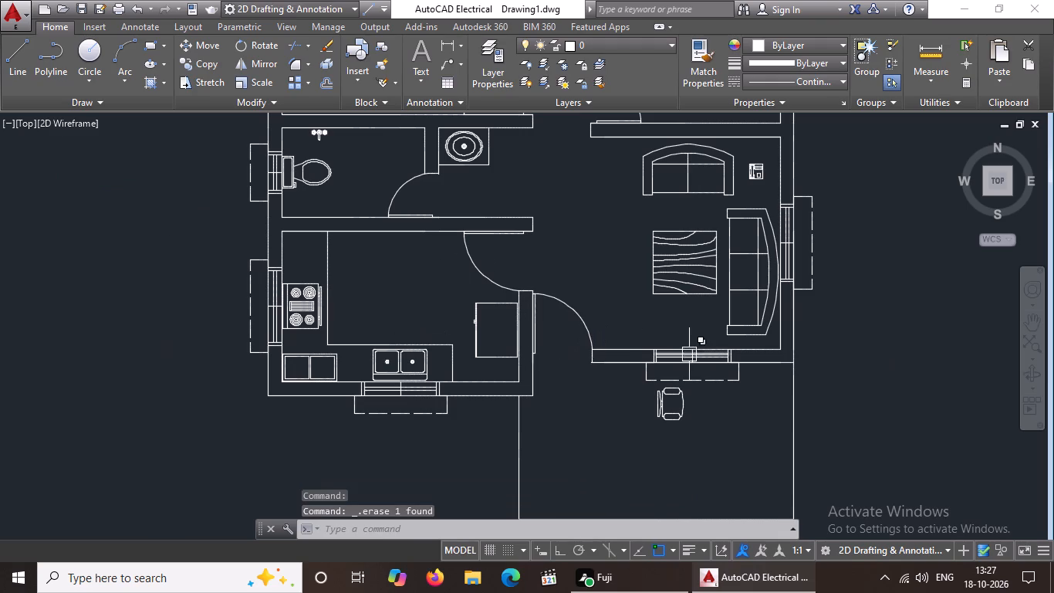
Rotate the porch armchair by 270 degrees with Ortho on, so its backrest faces the living room wall.
{"action": "scroll", "coordinate": [677, 421], "scroll_direction": "up", "scroll_amount": 2}
{"action": "left_click", "coordinate": [664, 405]}
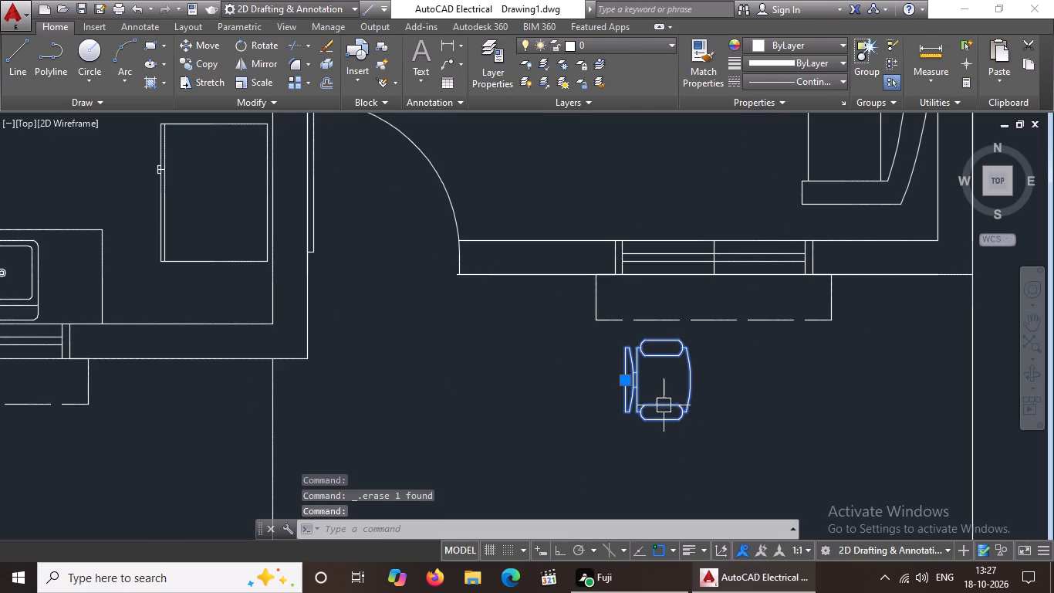
{"action": "left_click", "coordinate": [255, 41]}
{"action": "left_click", "coordinate": [673, 368]}
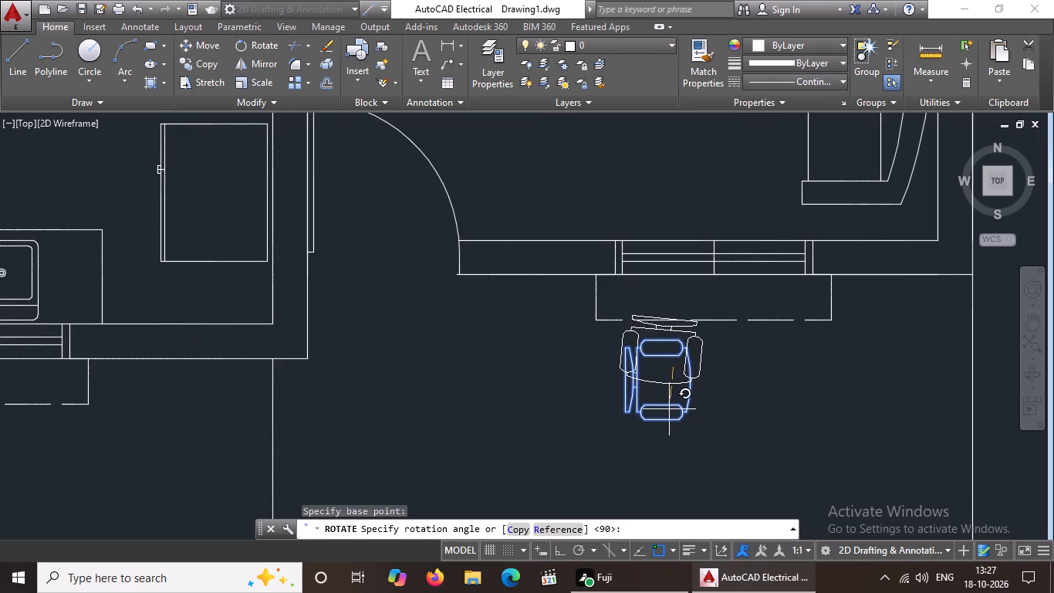
{"action": "left_click", "coordinate": [562, 548]}
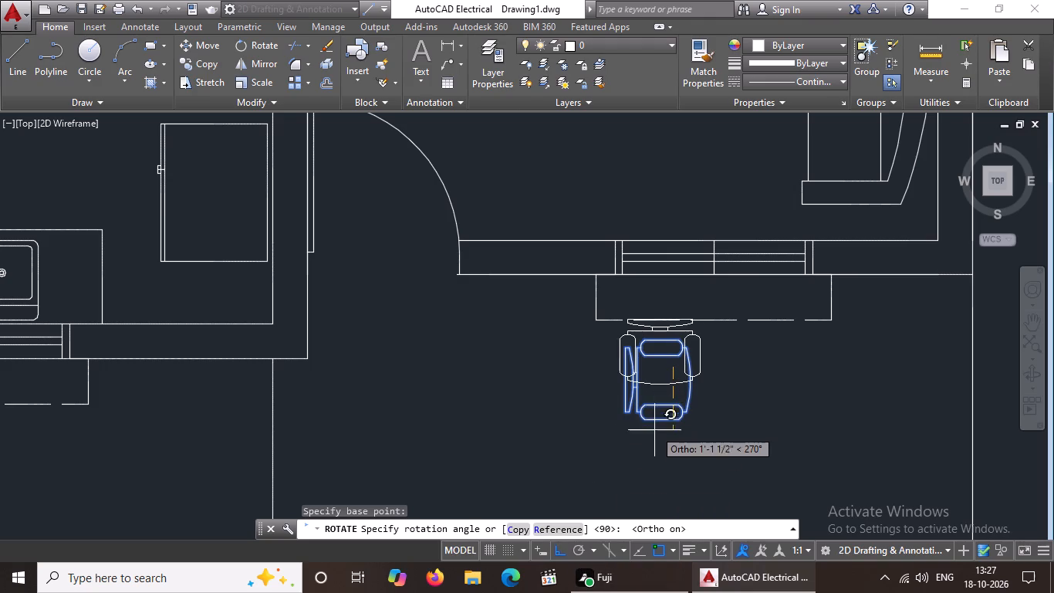
{"action": "left_click", "coordinate": [654, 435]}
Shift the porch armchair straight down about 4", clear of the dashed window outline.
{"action": "left_click", "coordinate": [665, 381]}
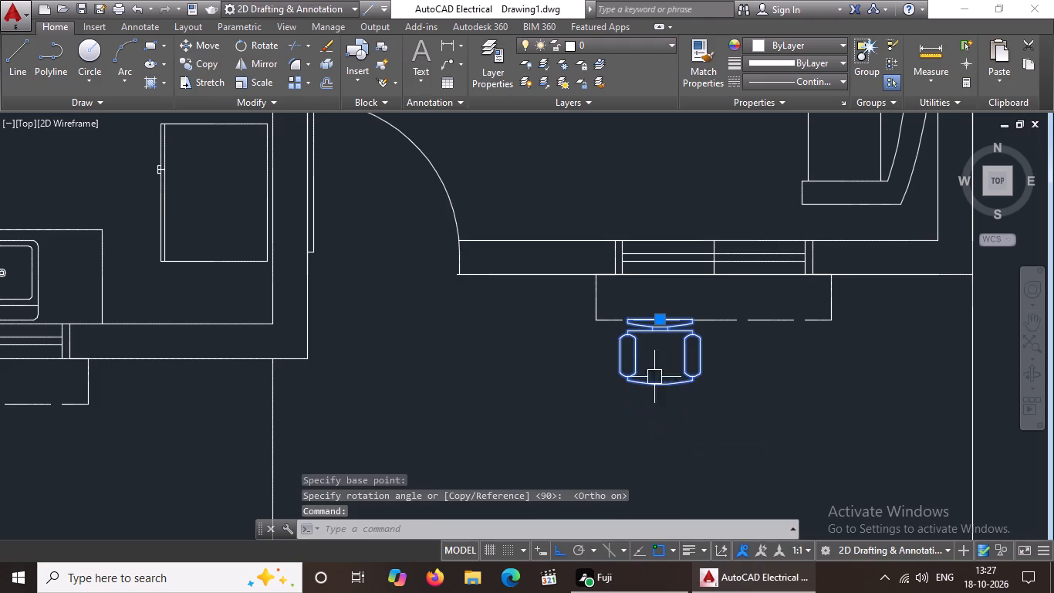
{"action": "left_click", "coordinate": [211, 44]}
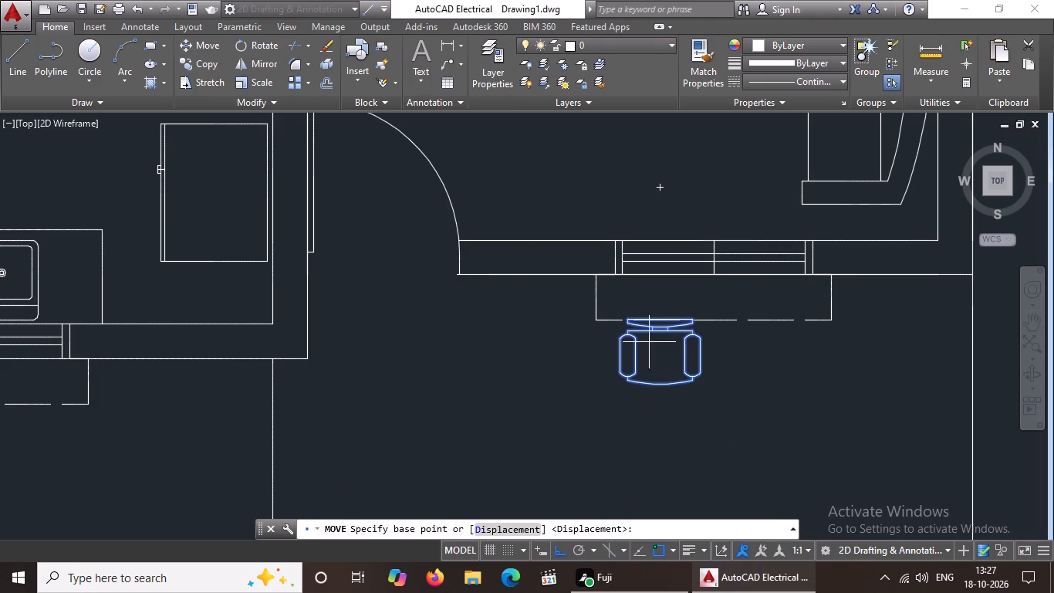
{"action": "left_click", "coordinate": [670, 364]}
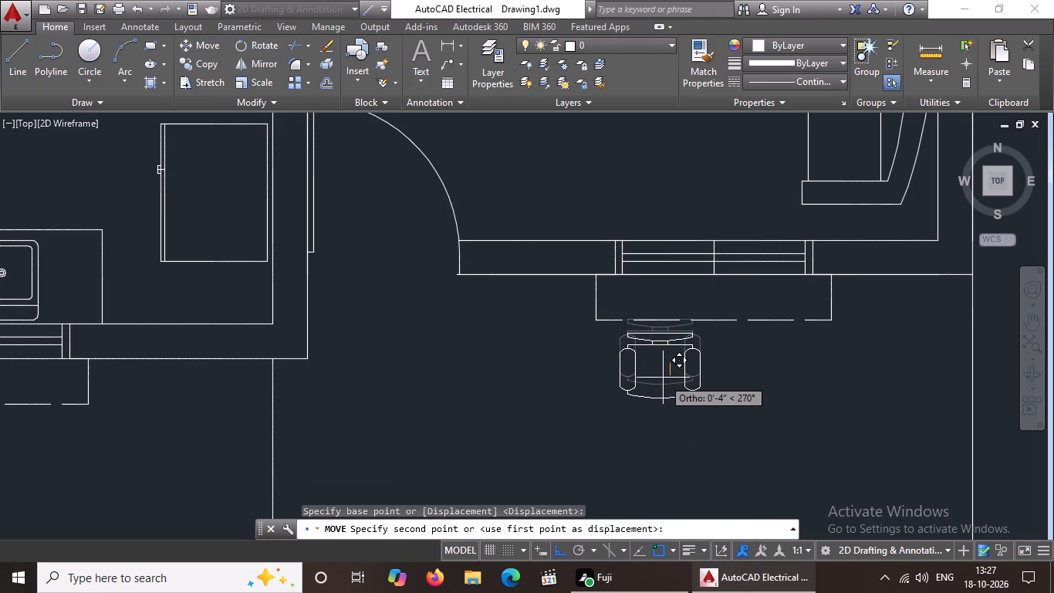
{"action": "left_click", "coordinate": [663, 377]}
{"action": "scroll", "coordinate": [708, 346], "scroll_direction": "down", "scroll_amount": 2}
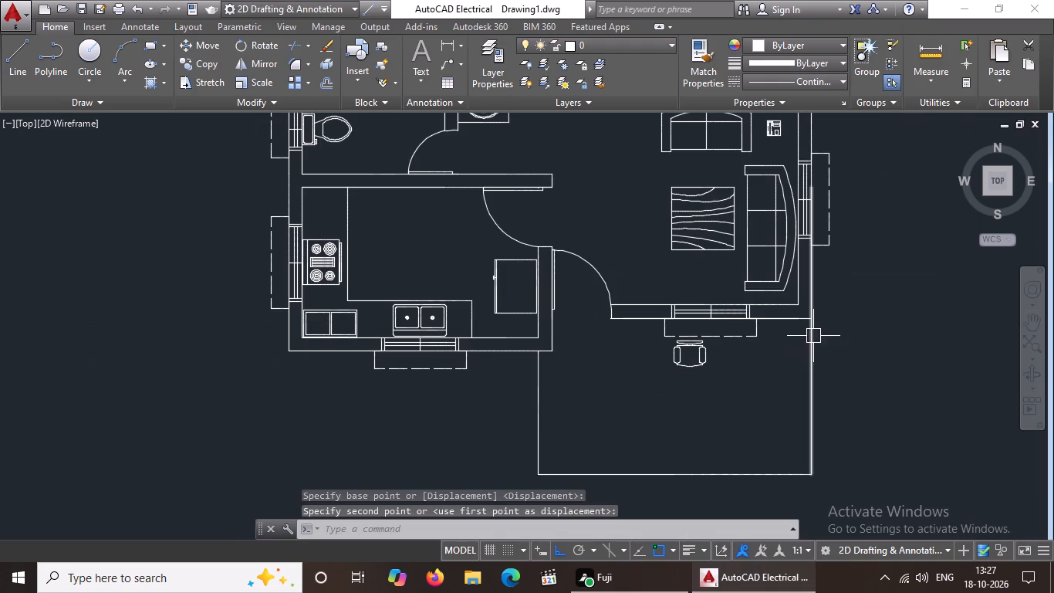
{"action": "key", "text": "Escape"}
Copy the porch armchair horizontally to the right by about 2'-6 1/2", beneath the living room's lower window.
{"action": "left_click", "coordinate": [708, 357]}
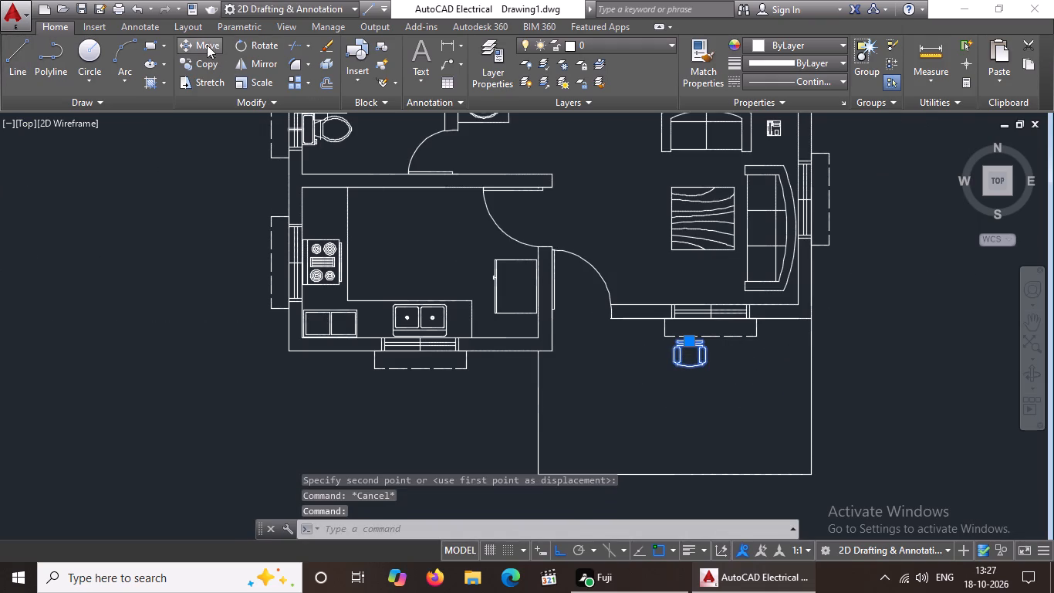
{"action": "left_click_drag", "start_coordinate": [204, 62], "coordinate": [219, 75]}
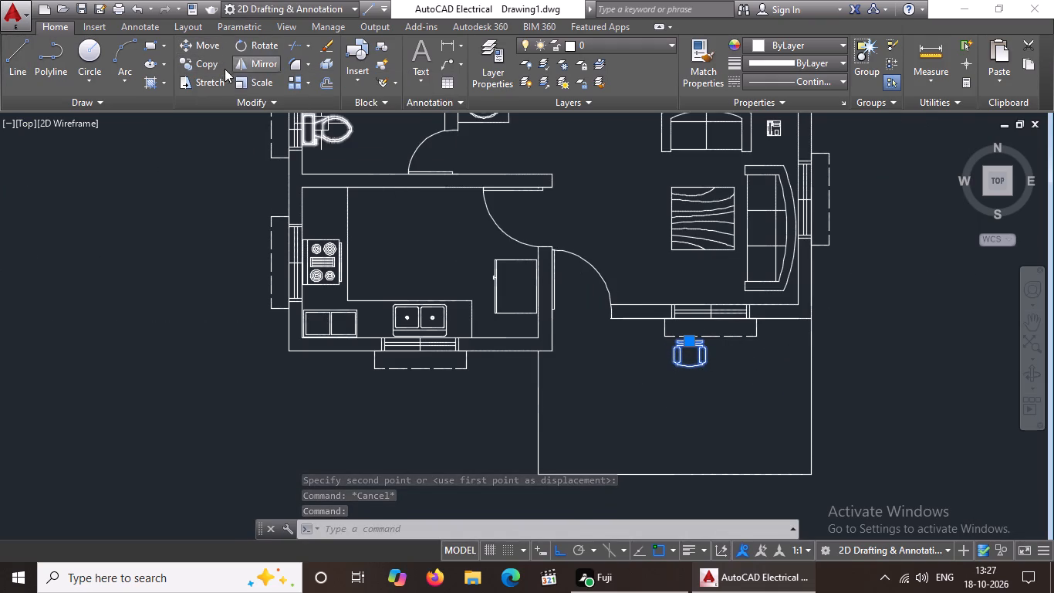
{"action": "left_click", "coordinate": [212, 63]}
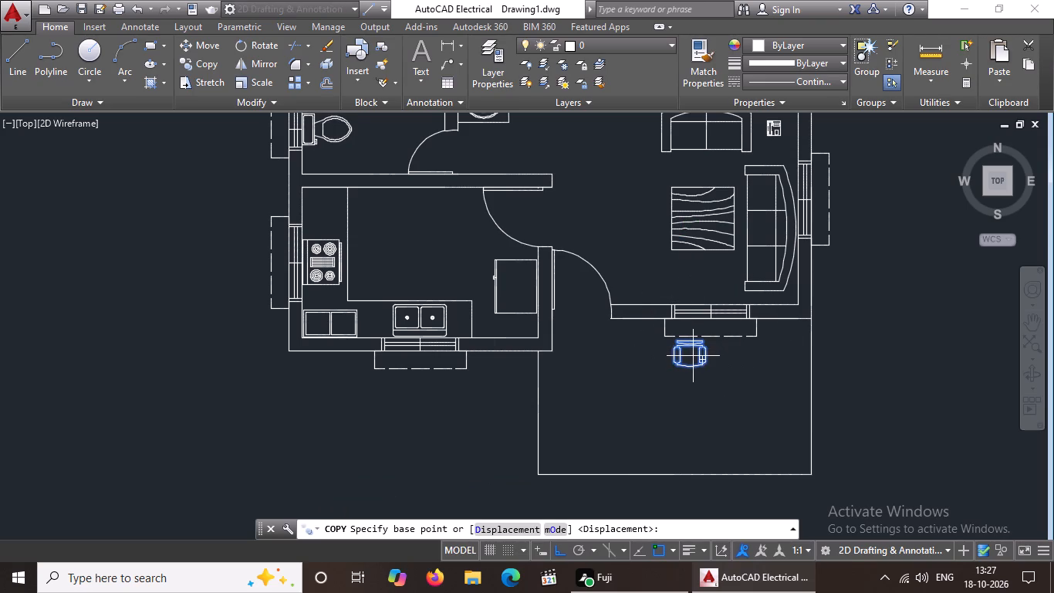
{"action": "scroll", "coordinate": [714, 362], "scroll_direction": "up", "scroll_amount": 1}
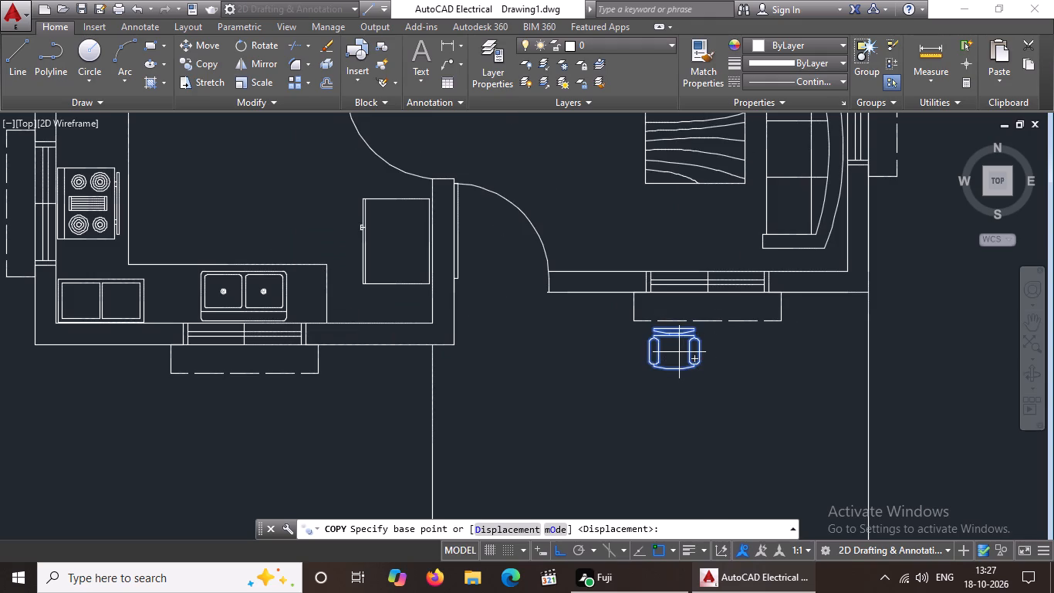
{"action": "left_click", "coordinate": [679, 352]}
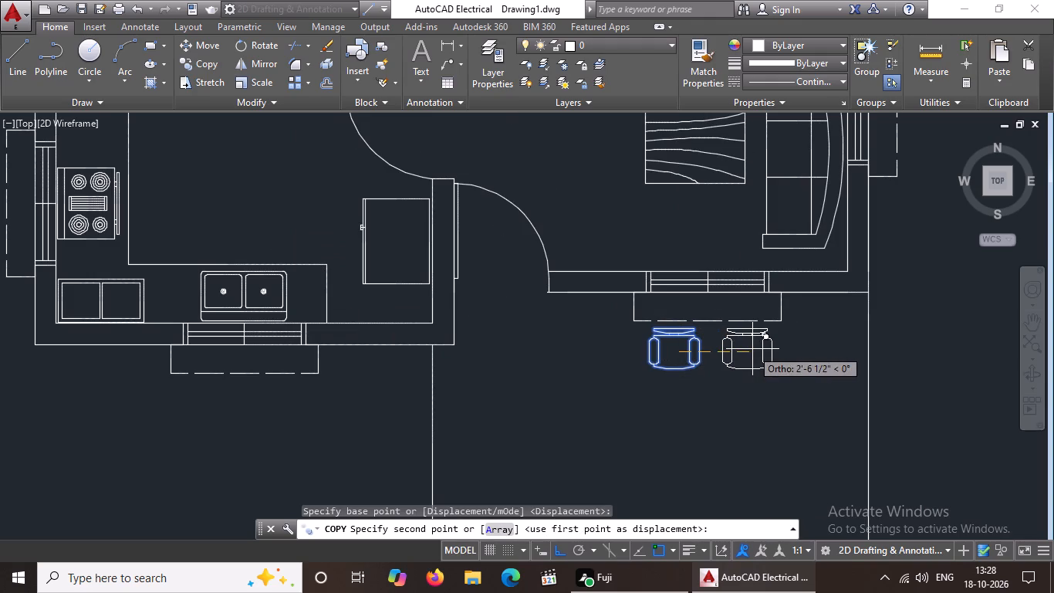
{"action": "left_click", "coordinate": [752, 349]}
{"action": "key", "text": "Escape"}
Draw a vertical polyline across the left plan's small room above the living room, from its upper wall's midpoint to its lower wall.
{"action": "scroll", "coordinate": [752, 349], "scroll_direction": "down", "scroll_amount": 2}
{"action": "middle_click_drag", "start_coordinate": [792, 338], "coordinate": [685, 361]}
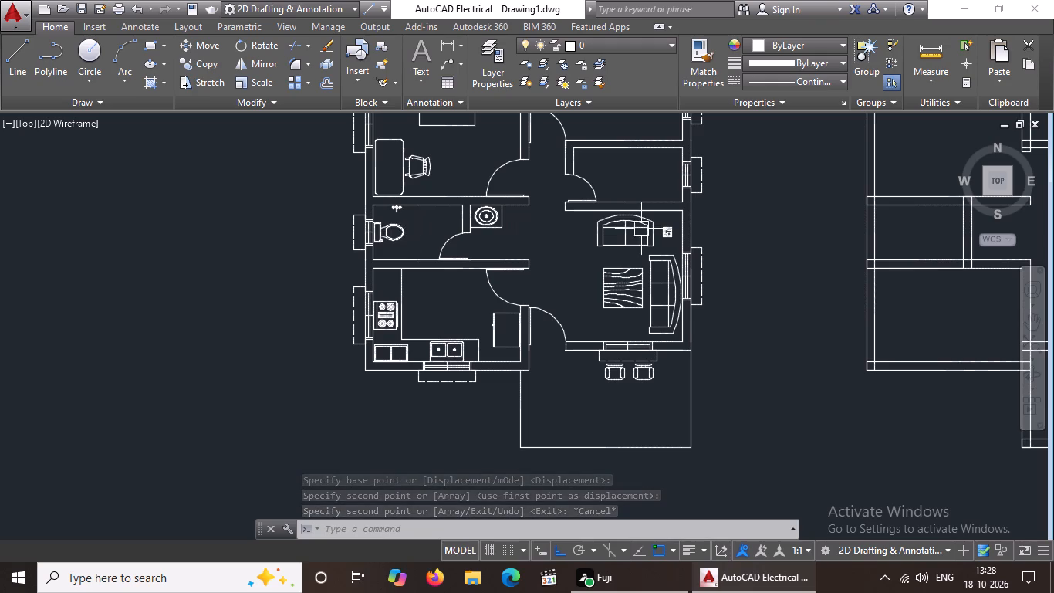
{"action": "middle_click_drag", "start_coordinate": [692, 215], "coordinate": [573, 322]}
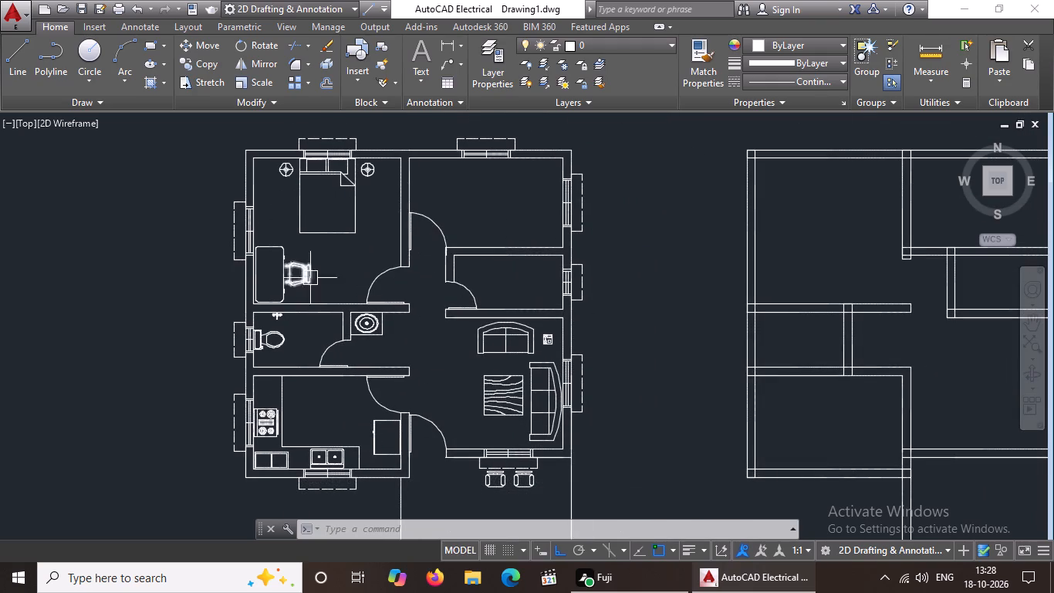
{"action": "left_click", "coordinate": [32, 62]}
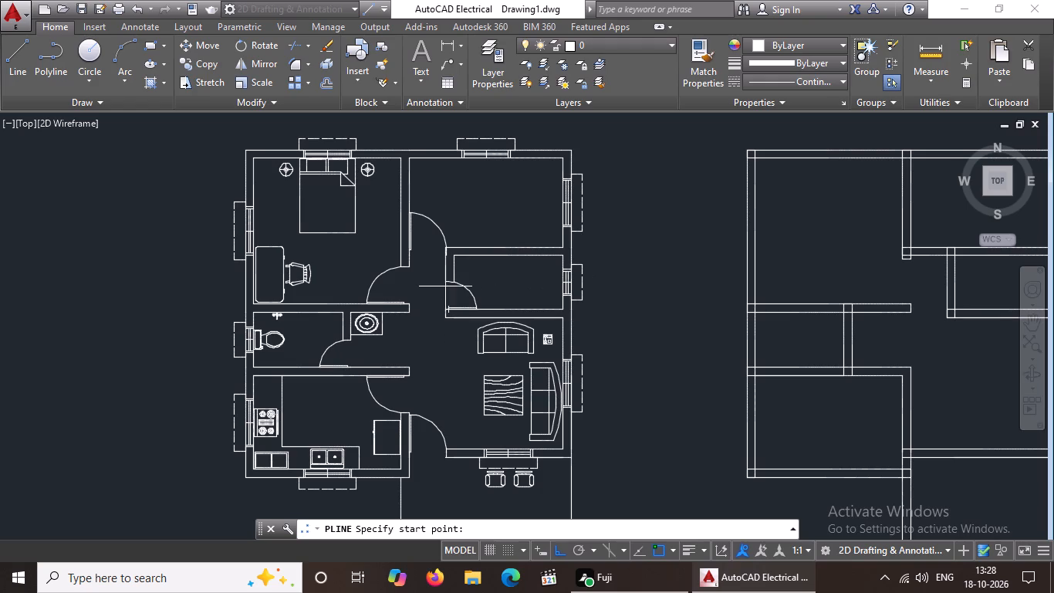
{"action": "left_click", "coordinate": [508, 257]}
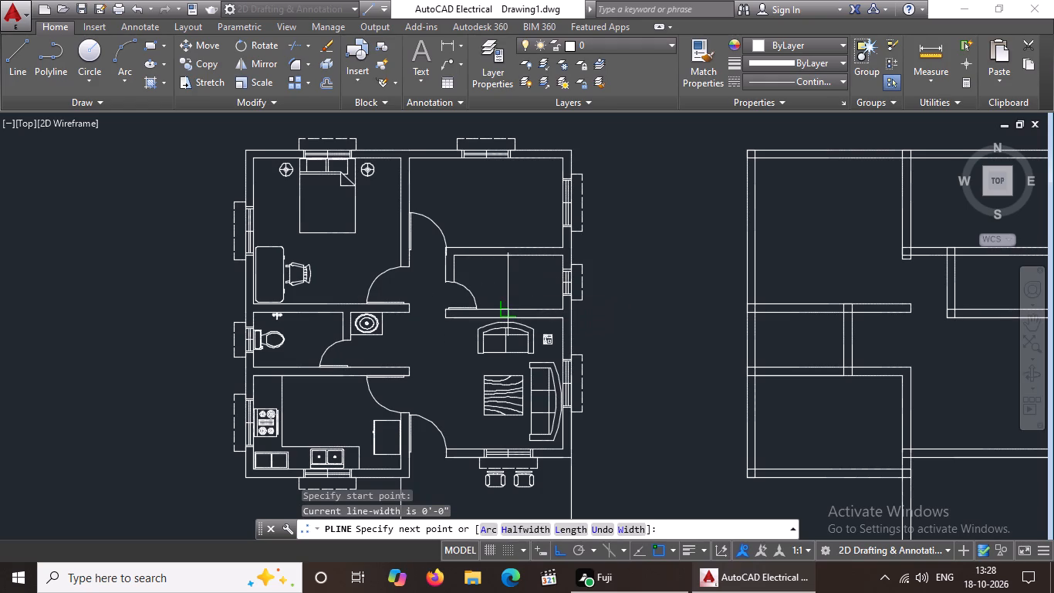
{"action": "left_click", "coordinate": [508, 309]}
{"action": "key", "text": "Escape"}
Examine the right plan's wall layout and junction squares alongside the furnished left plan.
{"action": "scroll", "coordinate": [542, 283], "scroll_direction": "down", "scroll_amount": 1}
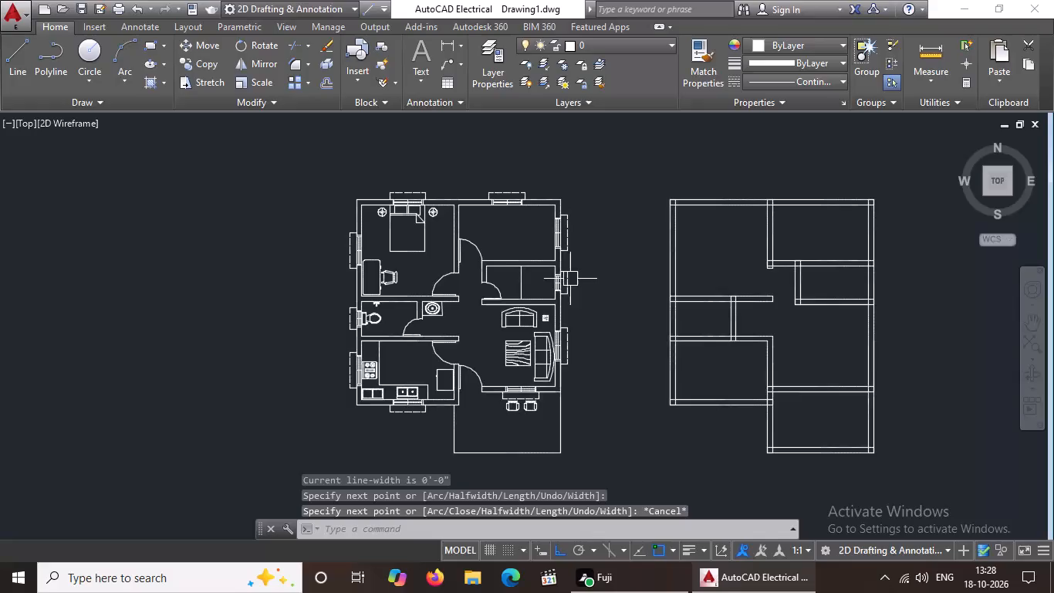
{"action": "middle_click_drag", "start_coordinate": [570, 279], "coordinate": [515, 317]}
{"action": "scroll", "coordinate": [659, 385], "scroll_direction": "up", "scroll_amount": 1}
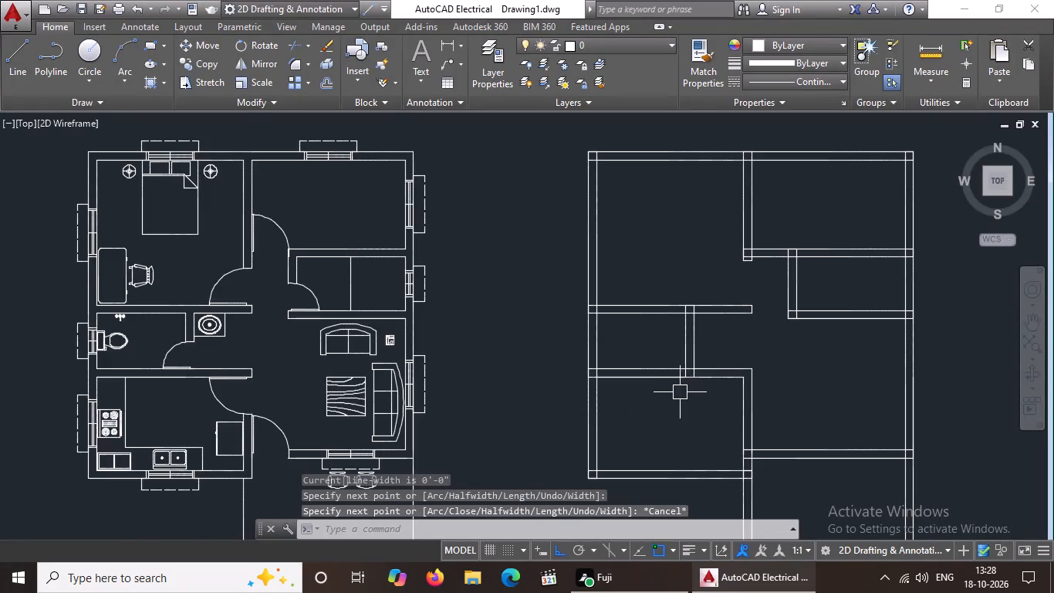
{"action": "scroll", "coordinate": [683, 398], "scroll_direction": "up", "scroll_amount": 1}
{"action": "middle_click_drag", "start_coordinate": [684, 396], "coordinate": [618, 270]}
{"action": "scroll", "coordinate": [773, 361], "scroll_direction": "down", "scroll_amount": 1}
{"action": "middle_click_drag", "start_coordinate": [809, 405], "coordinate": [794, 410]}
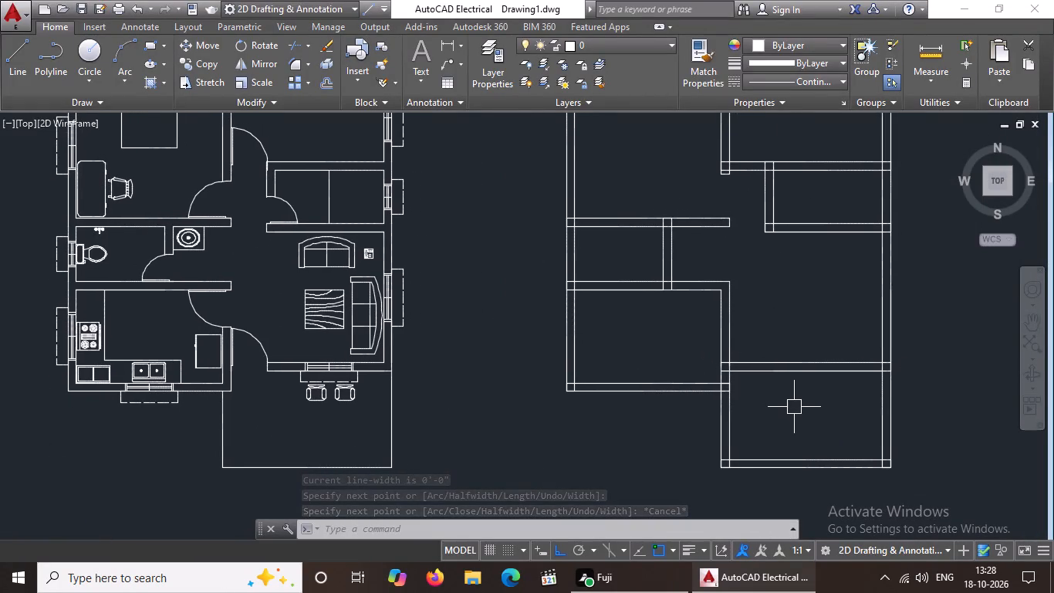
{"action": "scroll", "coordinate": [782, 297], "scroll_direction": "down", "scroll_amount": 1}
{"action": "middle_click_drag", "start_coordinate": [781, 288], "coordinate": [720, 356]}
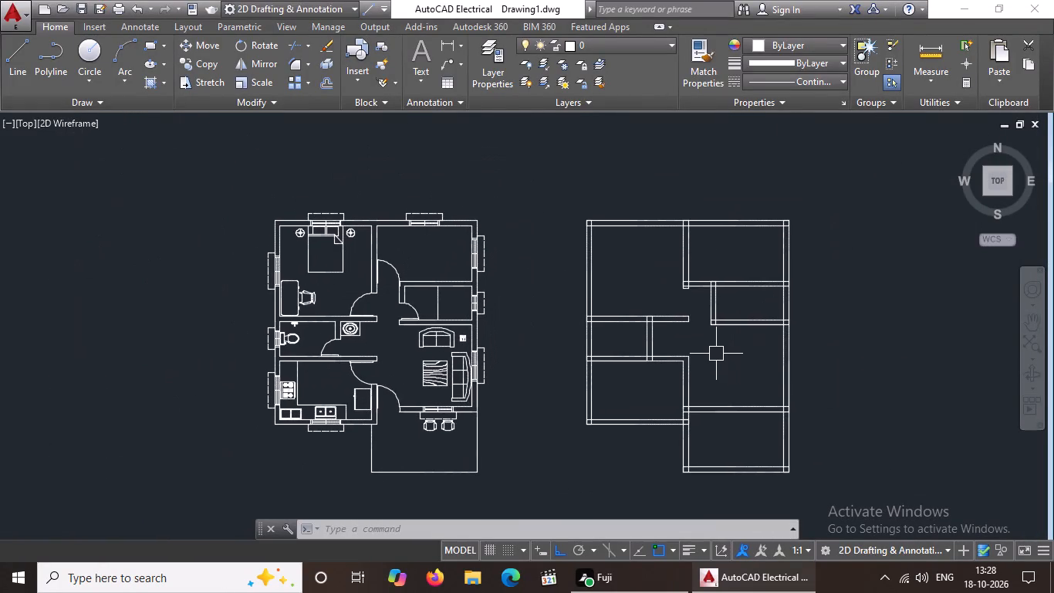
{"action": "key", "text": "Escape"}
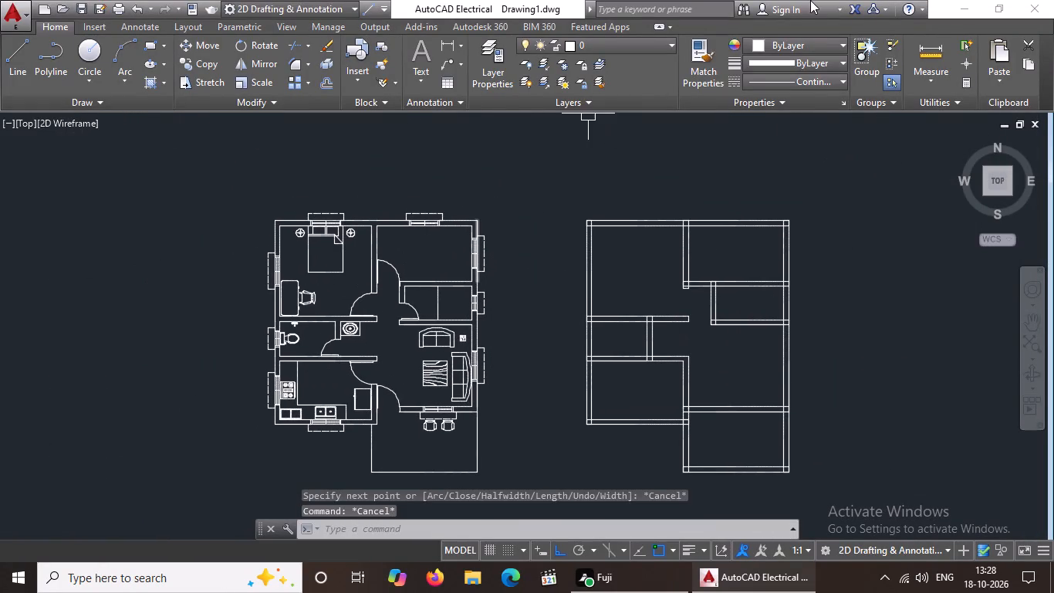
With Ortho off, draw two crossing diagonal lines in the junction square at the right plan's upper-left corner.
{"action": "left_click", "coordinate": [20, 55]}
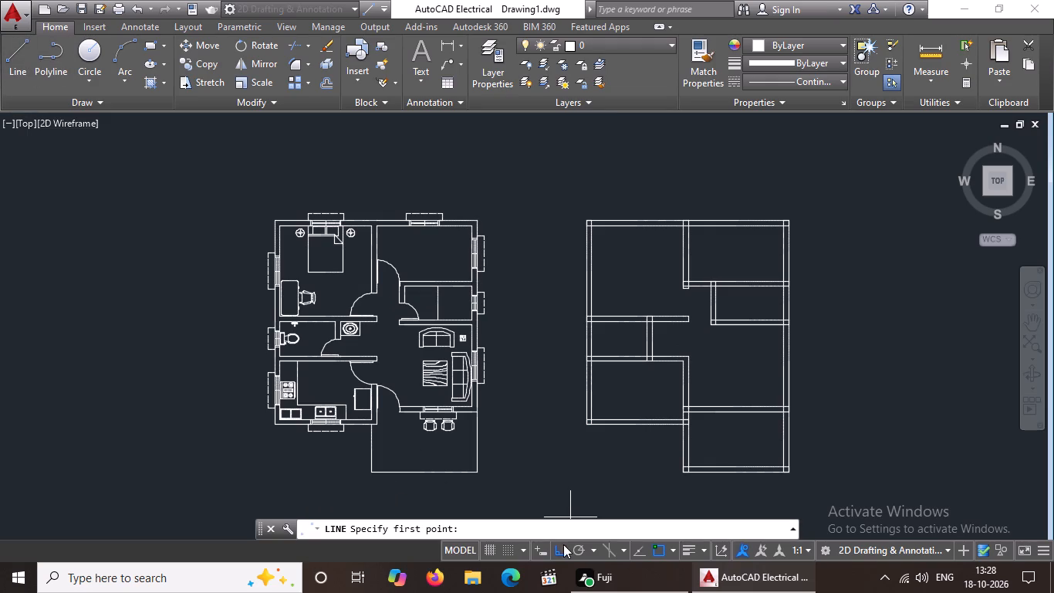
{"action": "left_click", "coordinate": [558, 551]}
{"action": "scroll", "coordinate": [606, 215], "scroll_direction": "up", "scroll_amount": 3}
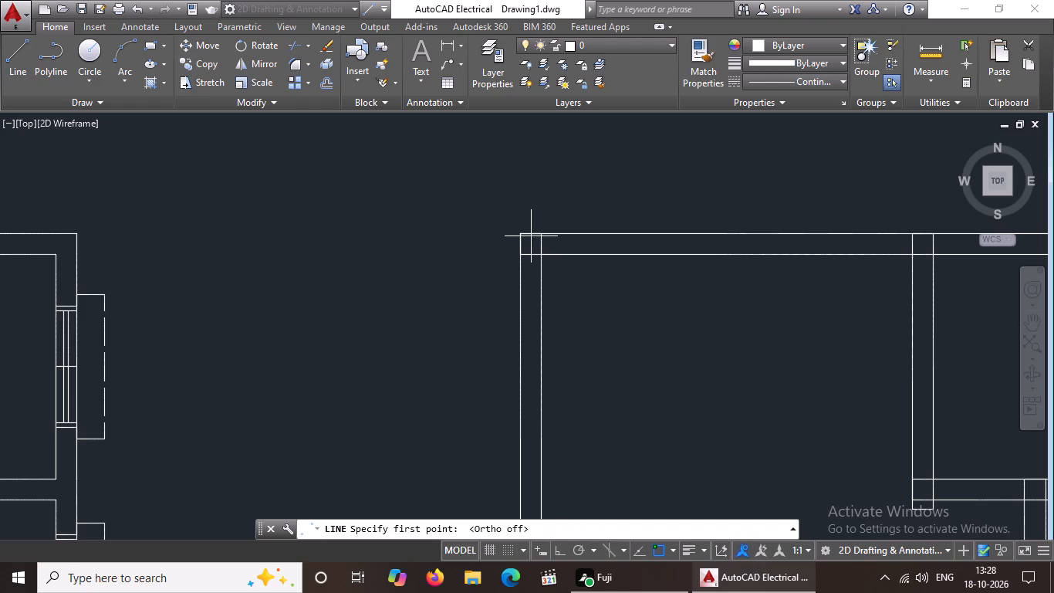
{"action": "scroll", "coordinate": [529, 236], "scroll_direction": "up", "scroll_amount": 1}
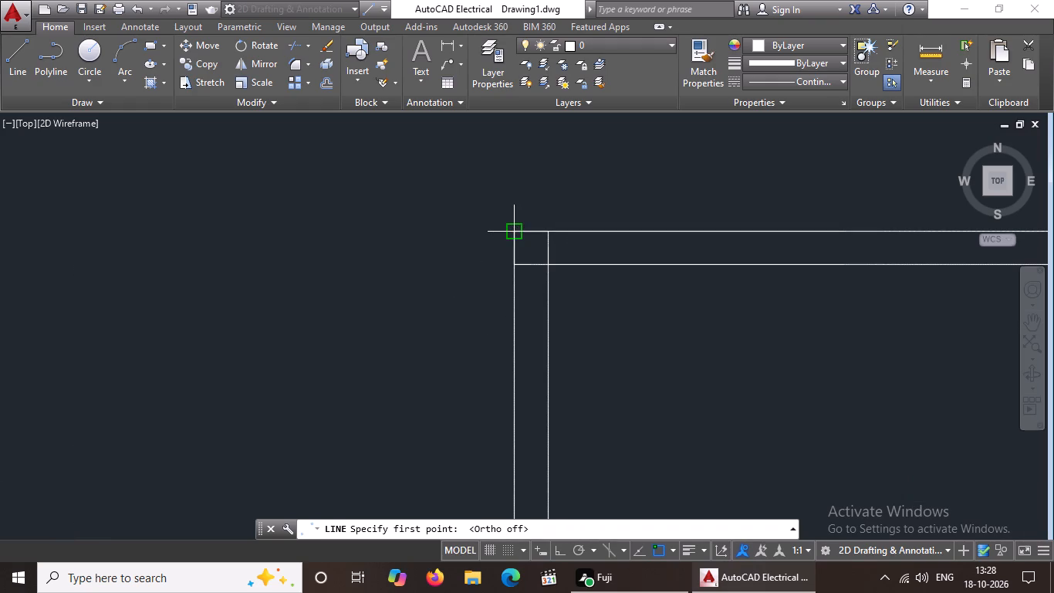
{"action": "left_click", "coordinate": [516, 229]}
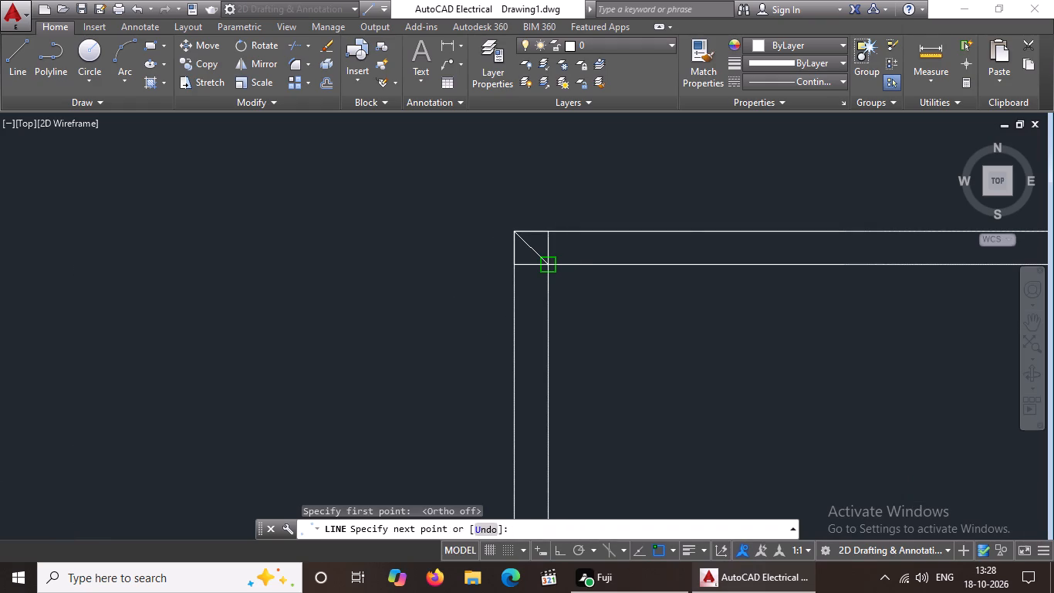
{"action": "left_click", "coordinate": [546, 267]}
{"action": "key", "text": "Escape"}
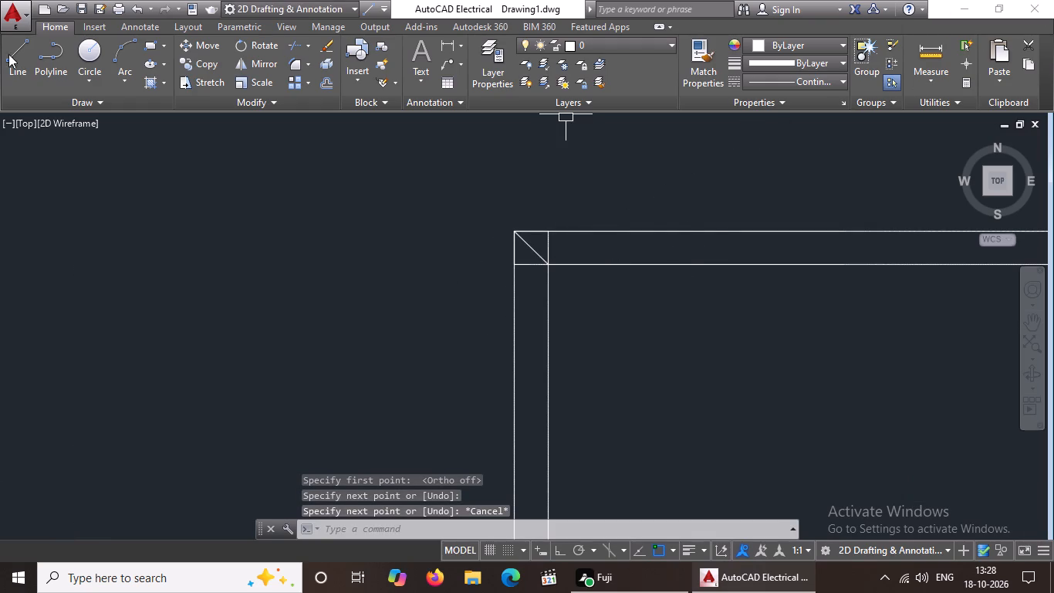
{"action": "left_click", "coordinate": [5, 61]}
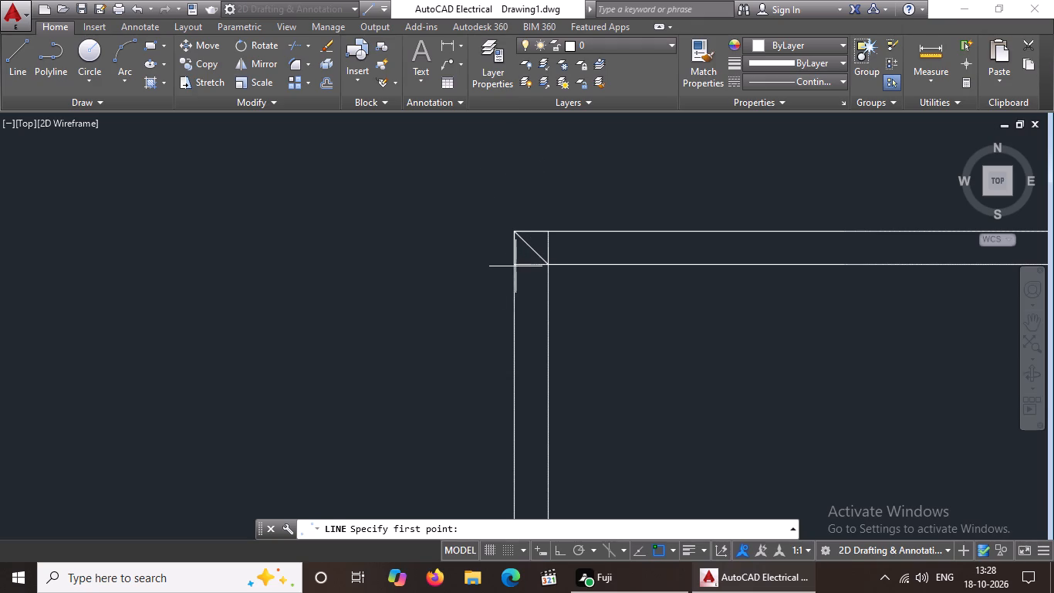
{"action": "left_click", "coordinate": [515, 263]}
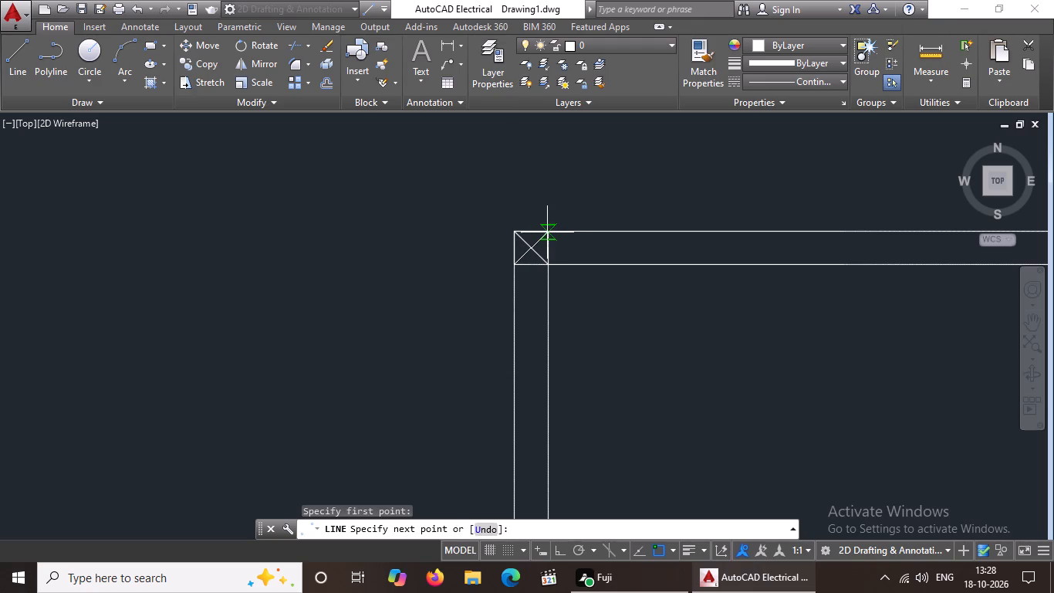
{"action": "left_click", "coordinate": [545, 236]}
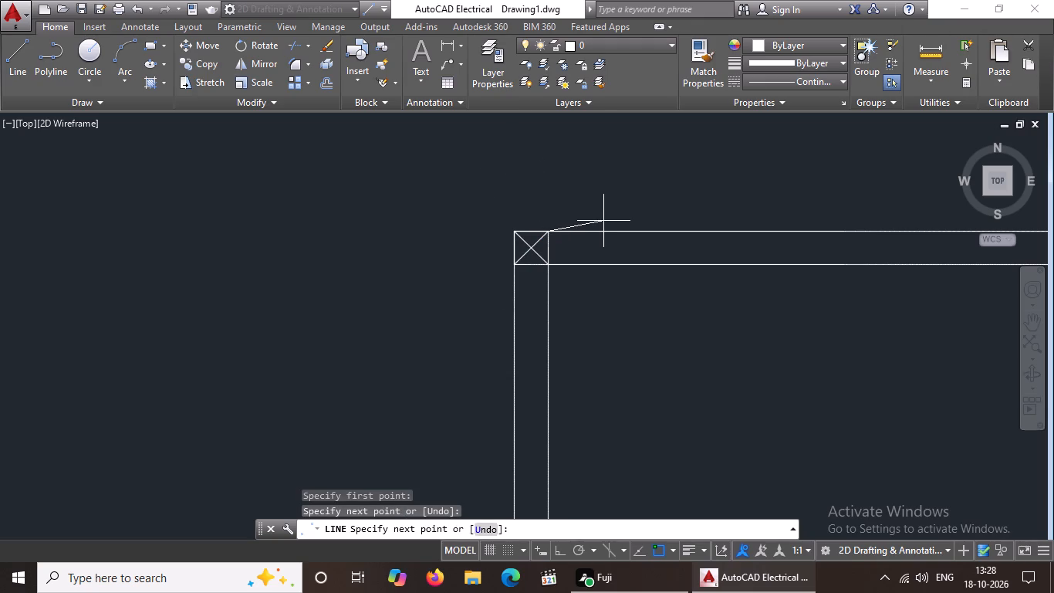
{"action": "key", "text": "Escape"}
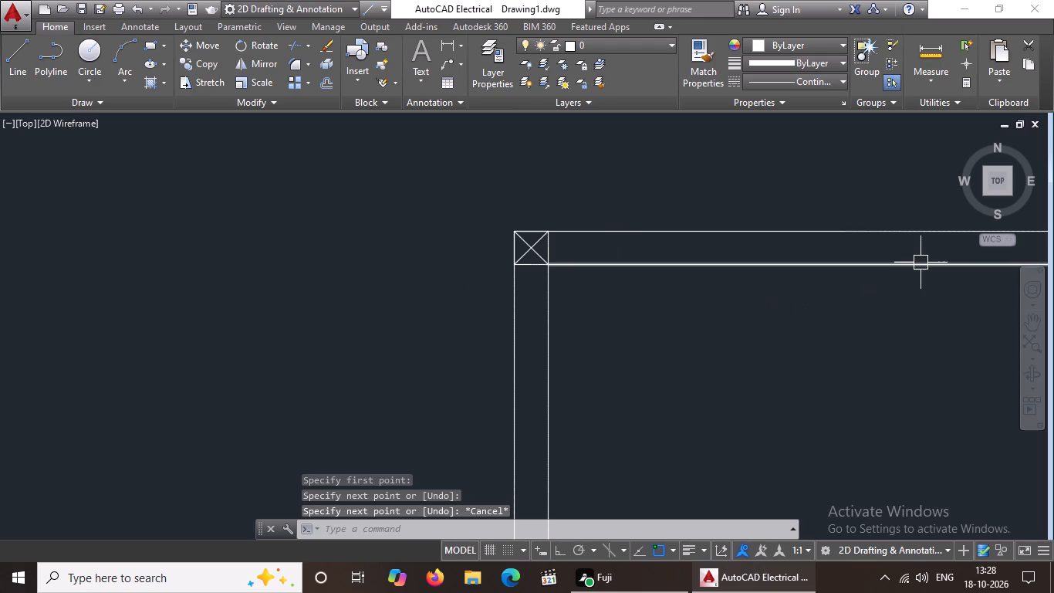
Draw two crossing diagonal lines in the right plan's junction square where the interior vertical wall meets the top wall.
{"action": "key", "text": "l"}
{"action": "key", "text": "Return"}
{"action": "scroll", "coordinate": [883, 250], "scroll_direction": "down", "scroll_amount": 1}
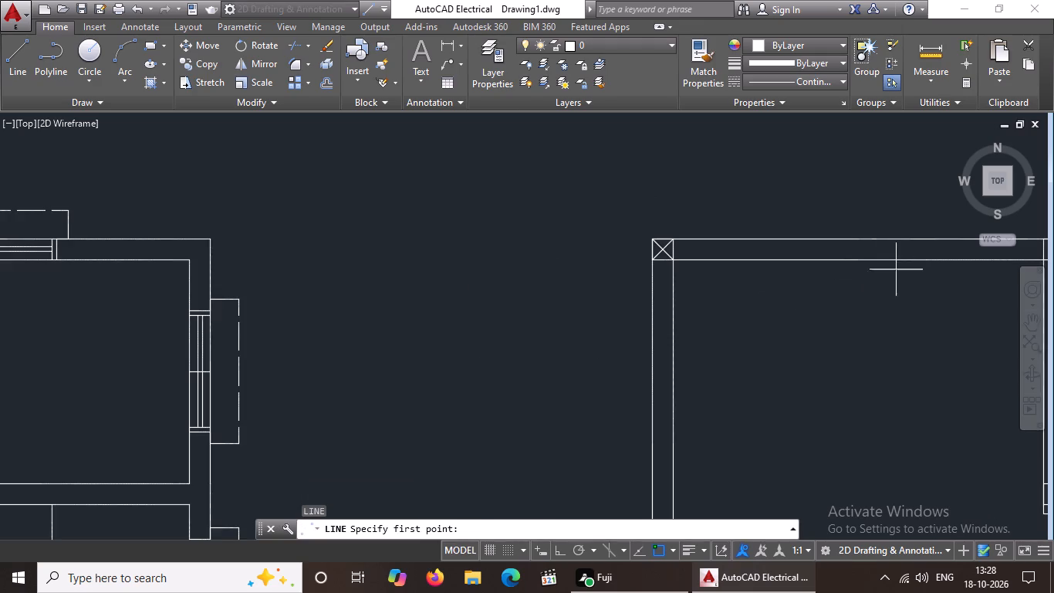
{"action": "middle_click_drag", "start_coordinate": [899, 274], "coordinate": [590, 337]}
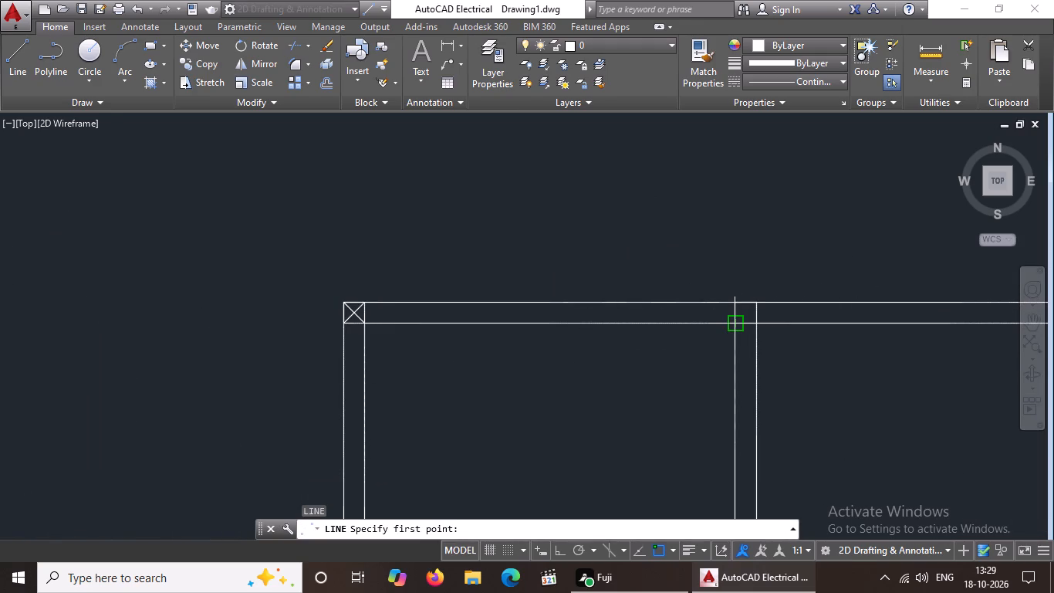
{"action": "left_click", "coordinate": [735, 323]}
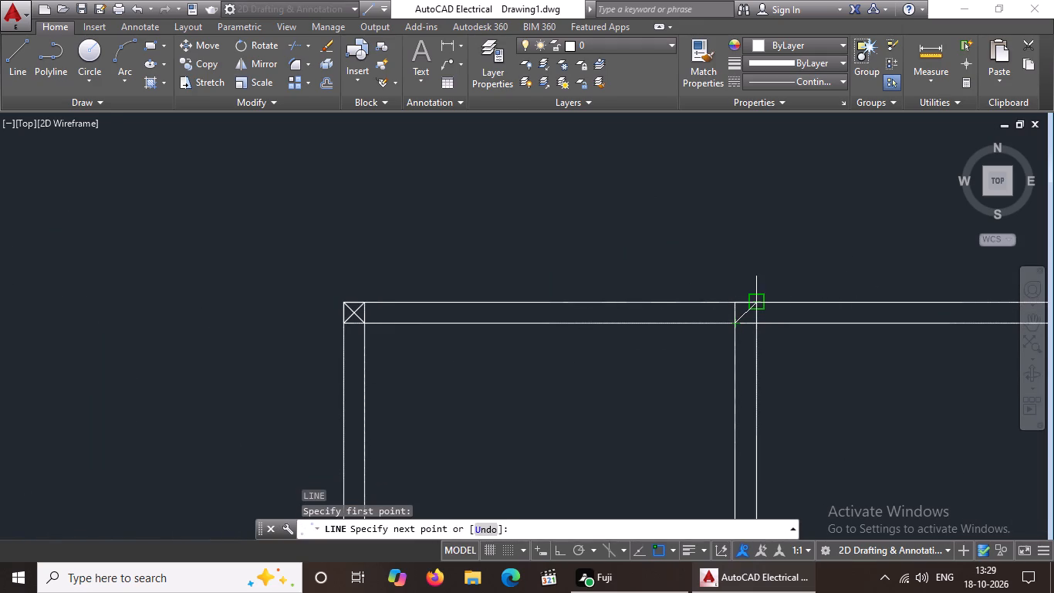
{"action": "left_click_drag", "start_coordinate": [753, 303], "coordinate": [953, 257]}
{"action": "key", "text": "Escape"}
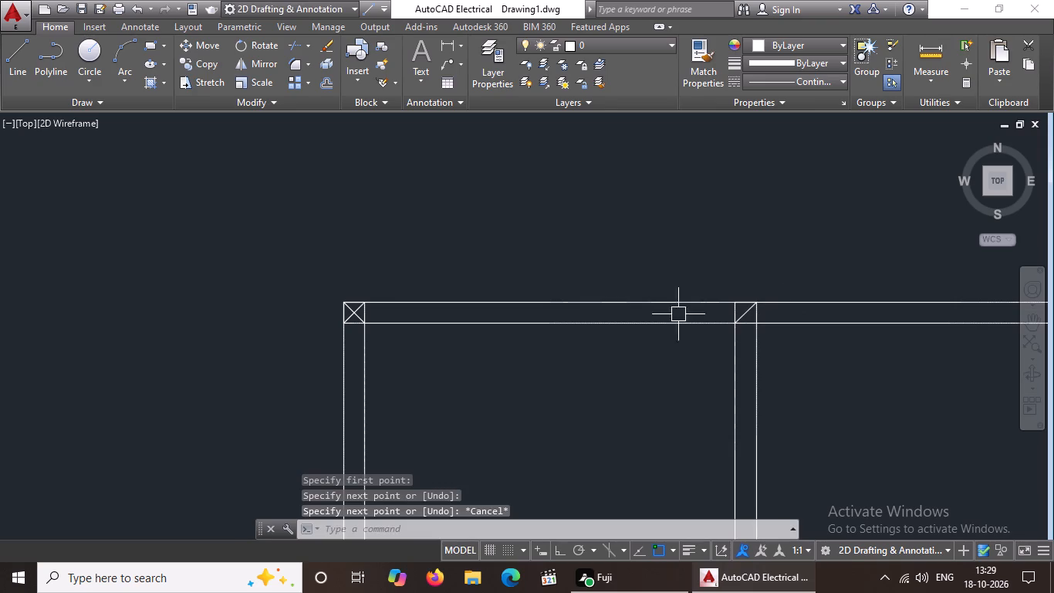
{"action": "key", "text": "l"}
{"action": "key", "text": "Return"}
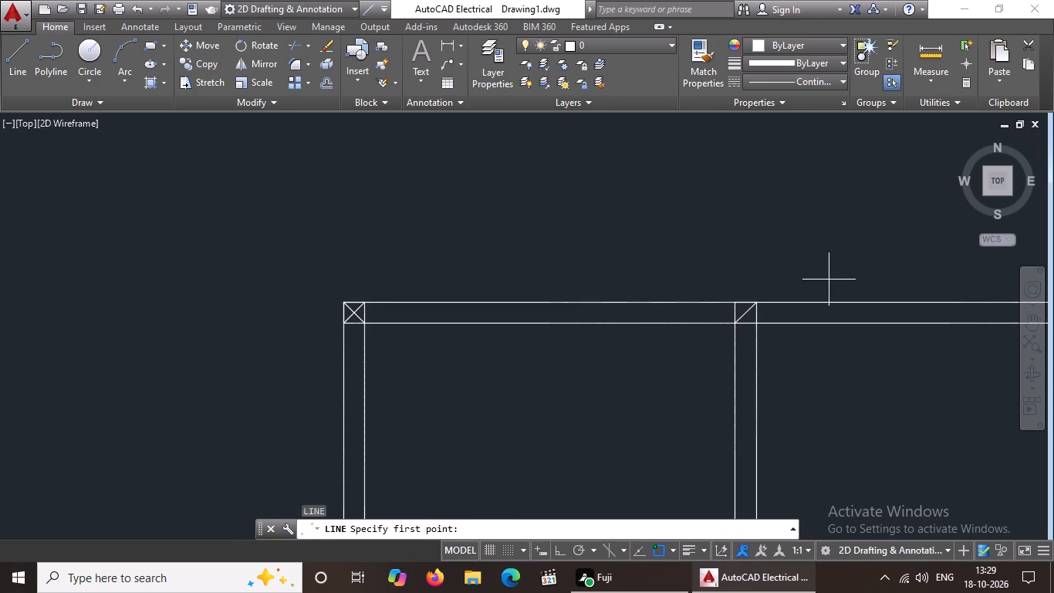
{"action": "scroll", "coordinate": [760, 310], "scroll_direction": "up", "scroll_amount": 2}
{"action": "left_click", "coordinate": [691, 290]}
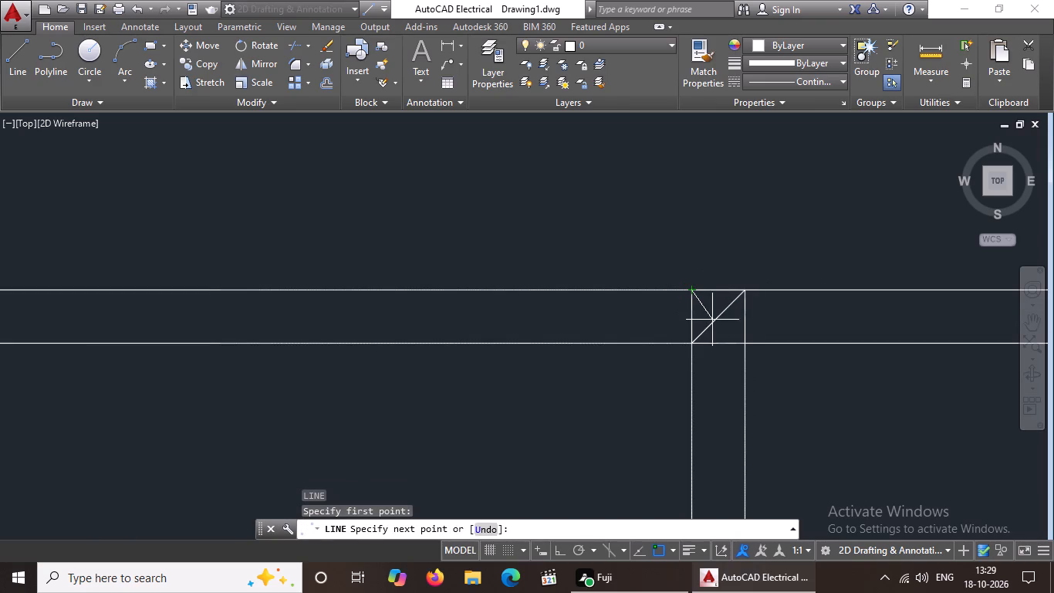
{"action": "left_click", "coordinate": [745, 344]}
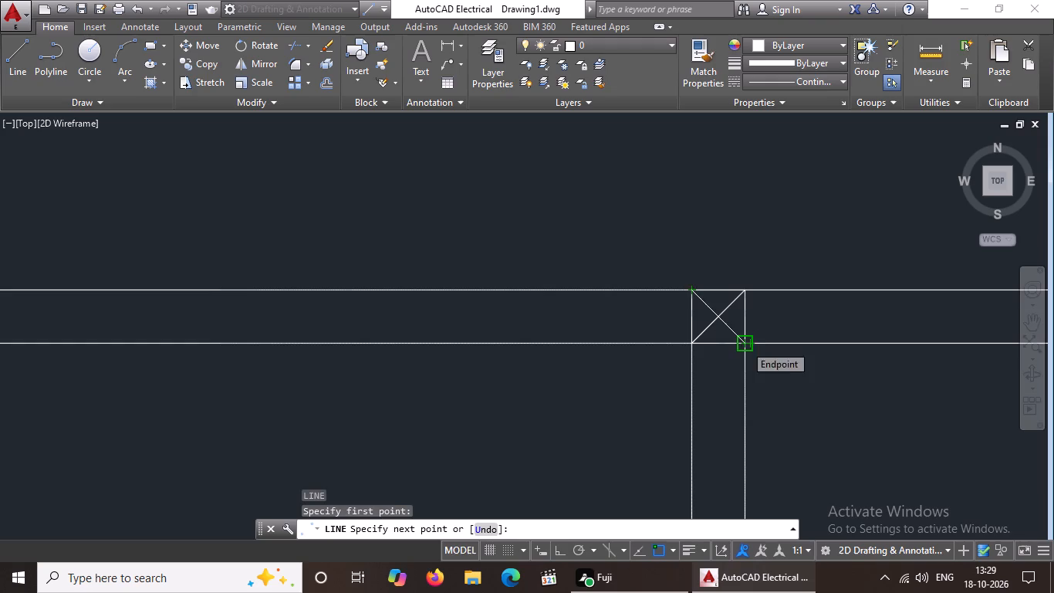
{"action": "scroll", "coordinate": [806, 318], "scroll_direction": "down", "scroll_amount": 7}
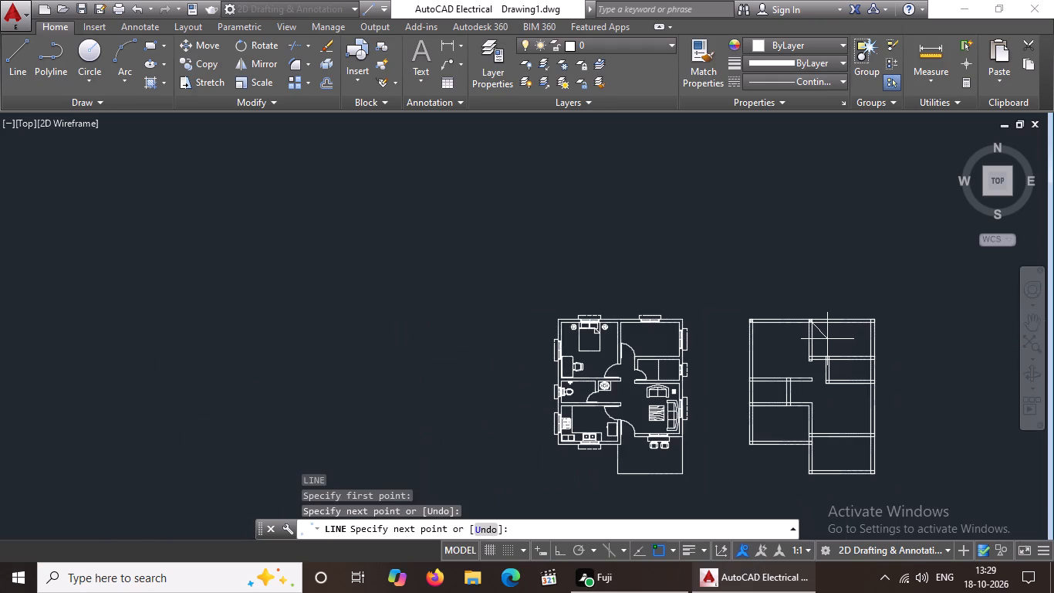
{"action": "key", "text": "Escape"}
Draw vertical construction lines through the outer and inner lower corners of the left plan's kitchen left wall.
{"action": "middle_click_drag", "start_coordinate": [728, 423], "coordinate": [730, 343]}
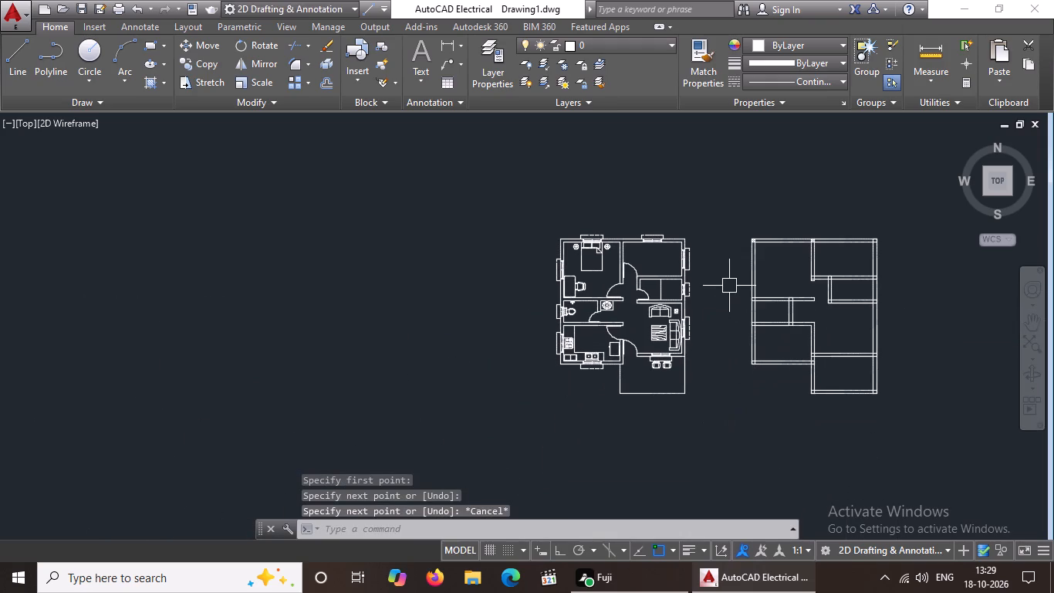
{"action": "scroll", "coordinate": [658, 401], "scroll_direction": "up", "scroll_amount": 1}
{"action": "middle_click", "coordinate": [658, 401]}
{"action": "scroll", "coordinate": [659, 384], "scroll_direction": "up", "scroll_amount": 2}
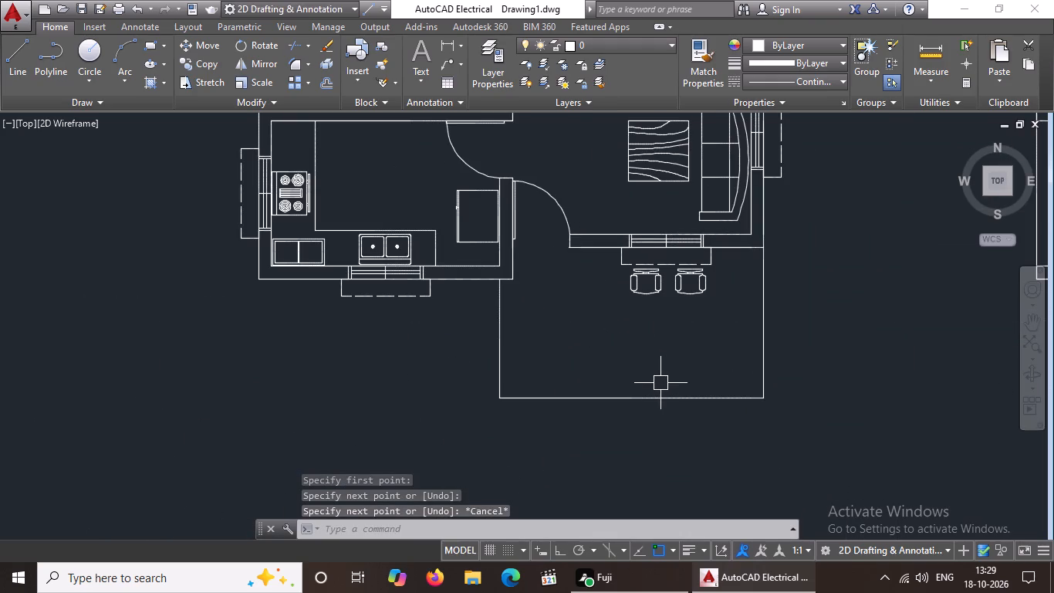
{"action": "key", "text": "Escape"}
{"action": "key", "text": "x"}
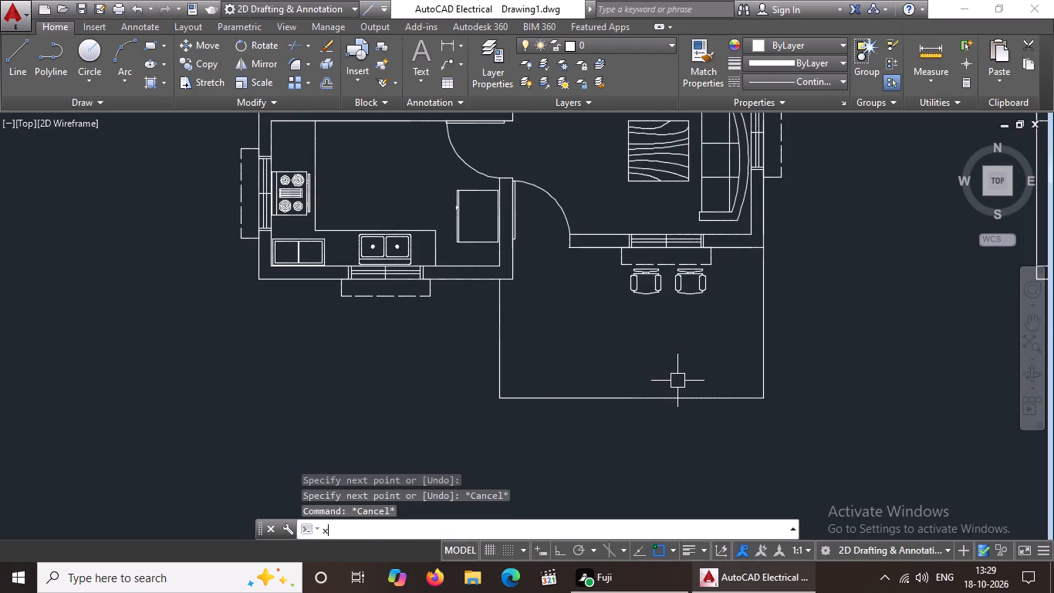
{"action": "key", "text": "l"}
{"action": "key", "text": "space"}
{"action": "type", "text": "v"}
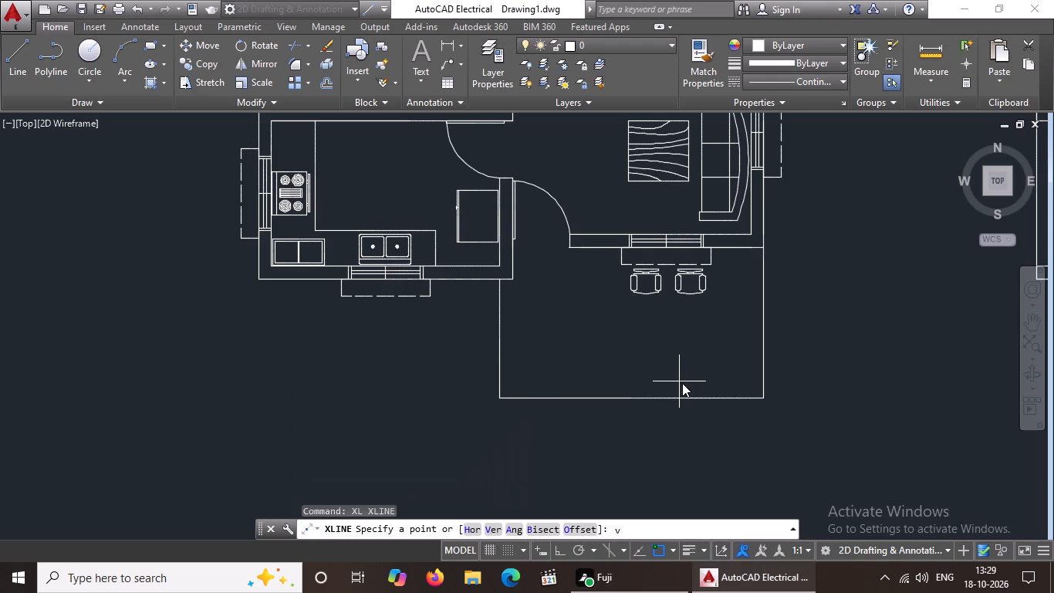
{"action": "key", "text": "space"}
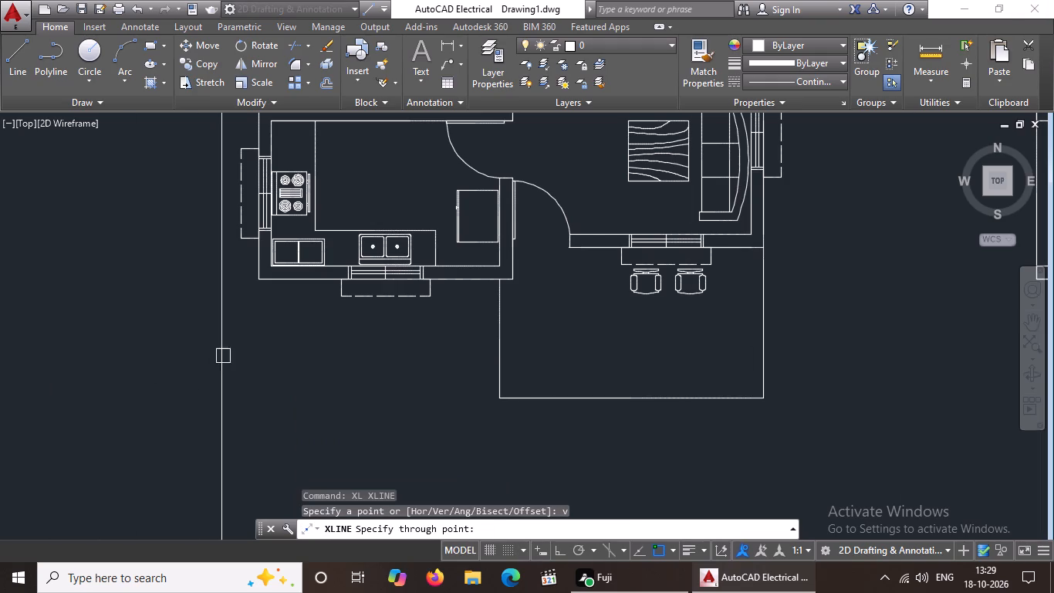
{"action": "scroll", "coordinate": [260, 280], "scroll_direction": "up", "scroll_amount": 2}
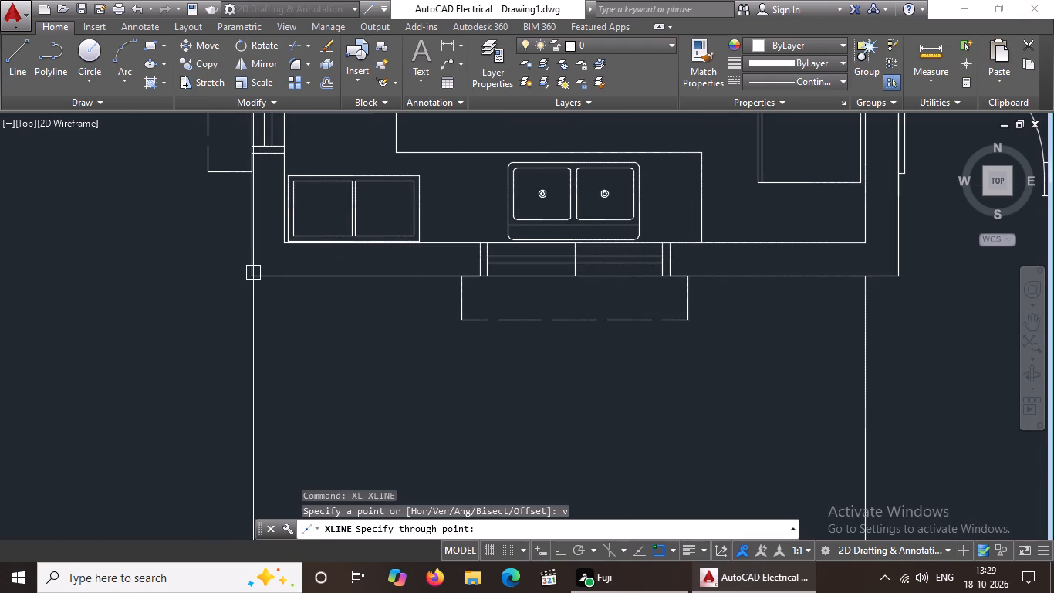
{"action": "scroll", "coordinate": [251, 275], "scroll_direction": "up", "scroll_amount": 3}
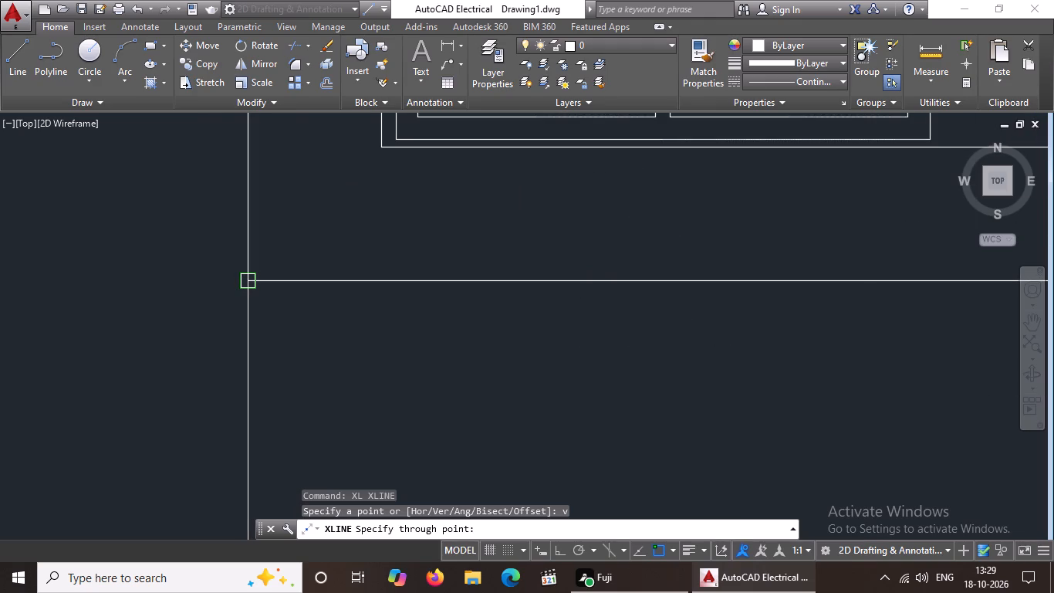
{"action": "left_click", "coordinate": [250, 275]}
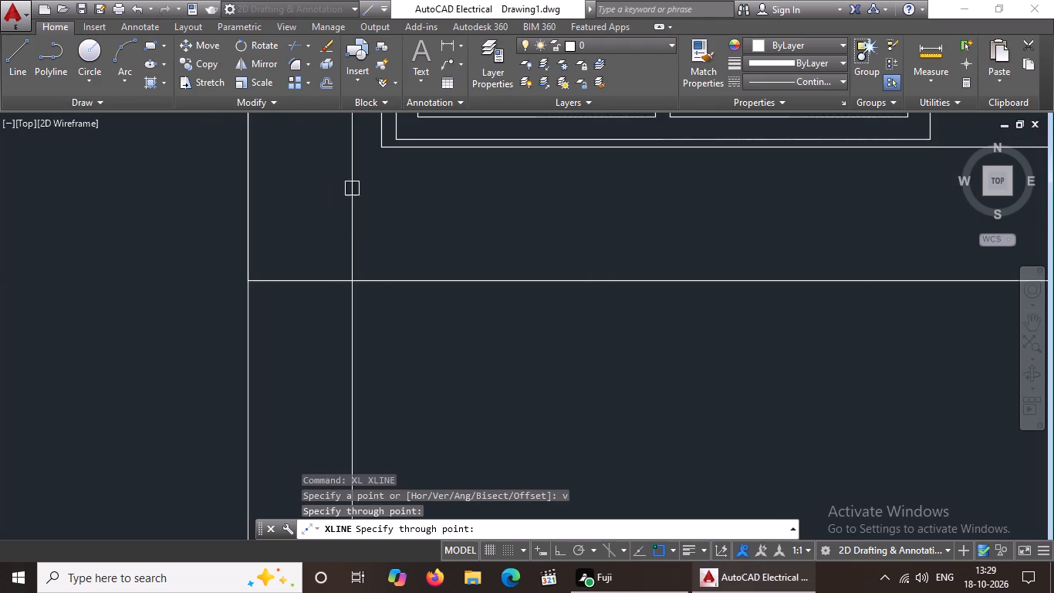
{"action": "scroll", "coordinate": [353, 188], "scroll_direction": "down", "scroll_amount": 2}
{"action": "scroll", "coordinate": [383, 163], "scroll_direction": "up", "scroll_amount": 2}
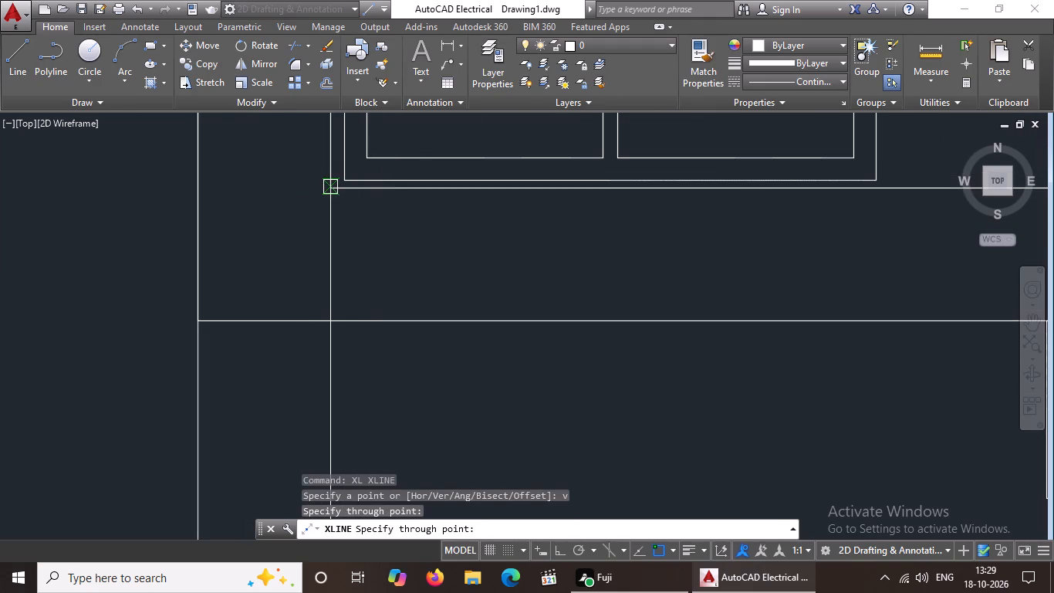
{"action": "left_click", "coordinate": [330, 188]}
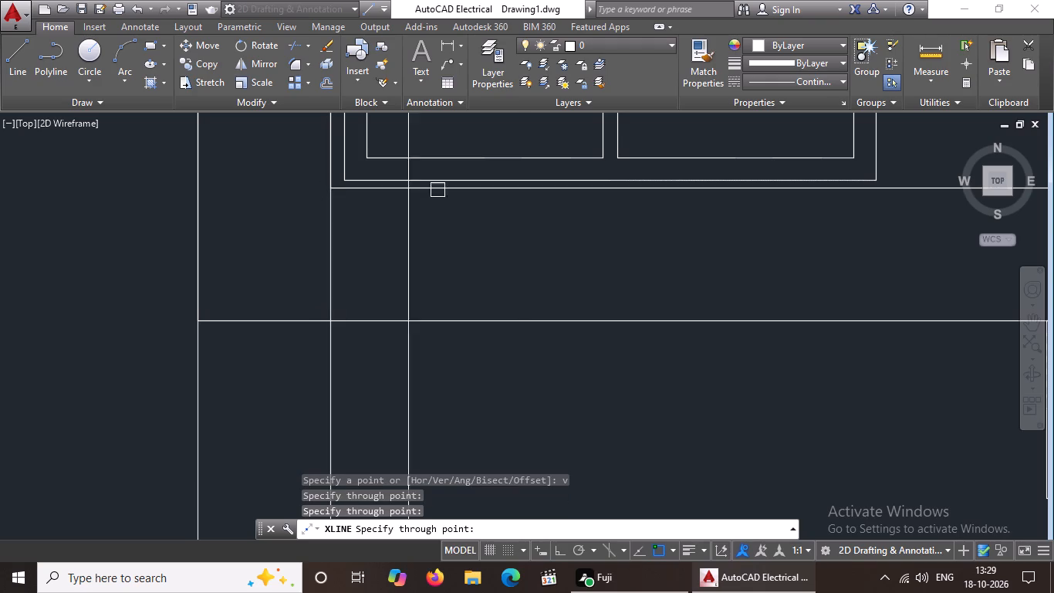
Add vertical construction lines through both side edges of the kitchen's lower window and both side edges of its dashed projection.
{"action": "scroll", "coordinate": [410, 269], "scroll_direction": "down", "scroll_amount": 3}
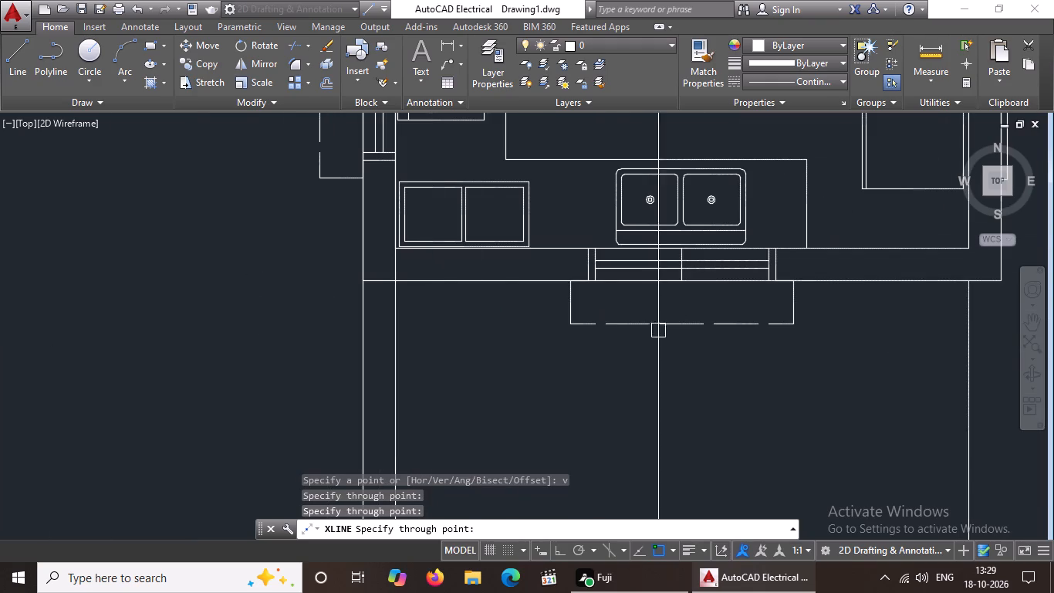
{"action": "scroll", "coordinate": [610, 296], "scroll_direction": "up", "scroll_amount": 2}
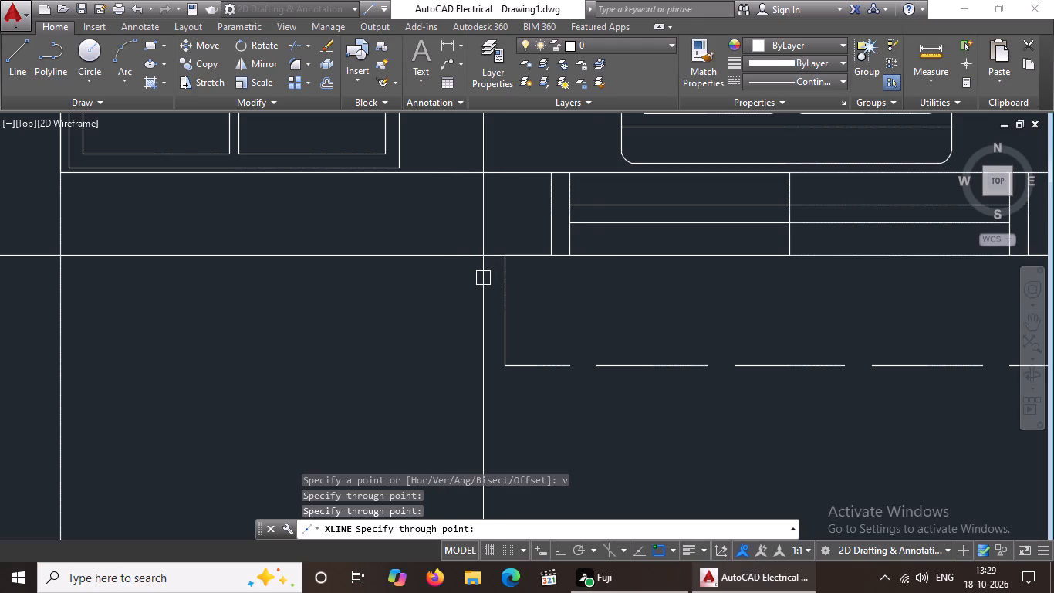
{"action": "scroll", "coordinate": [519, 265], "scroll_direction": "up", "scroll_amount": 2}
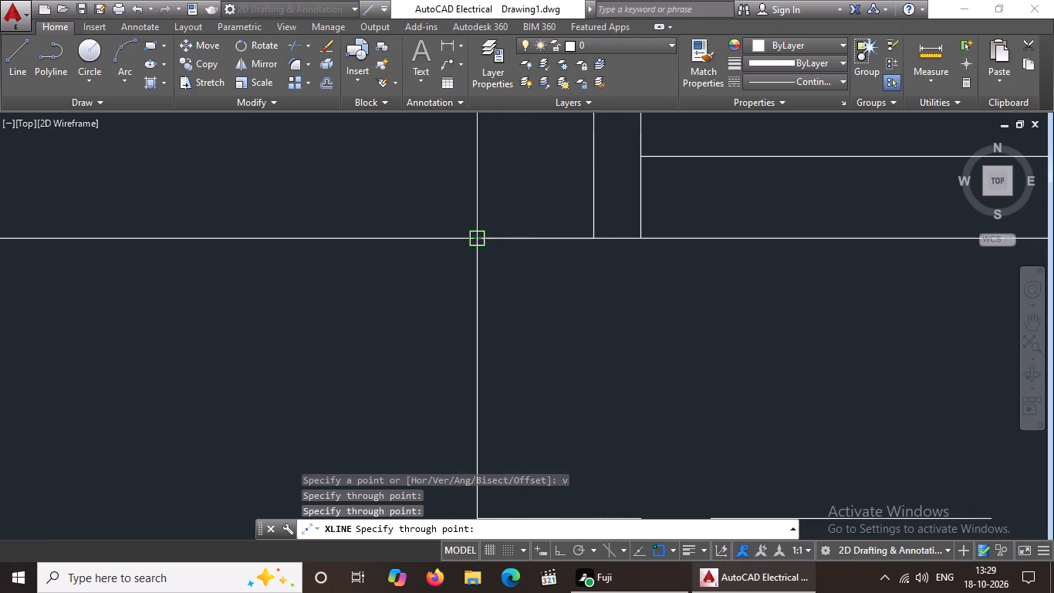
{"action": "left_click", "coordinate": [473, 239]}
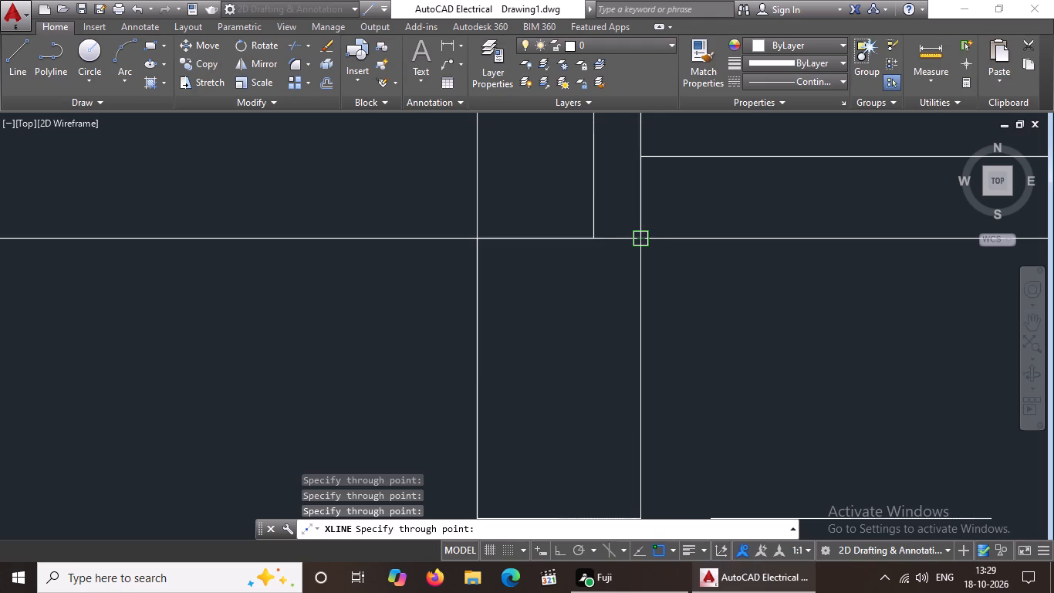
{"action": "left_click_drag", "start_coordinate": [643, 236], "coordinate": [620, 249]}
{"action": "scroll", "coordinate": [579, 361], "scroll_direction": "down", "scroll_amount": 2}
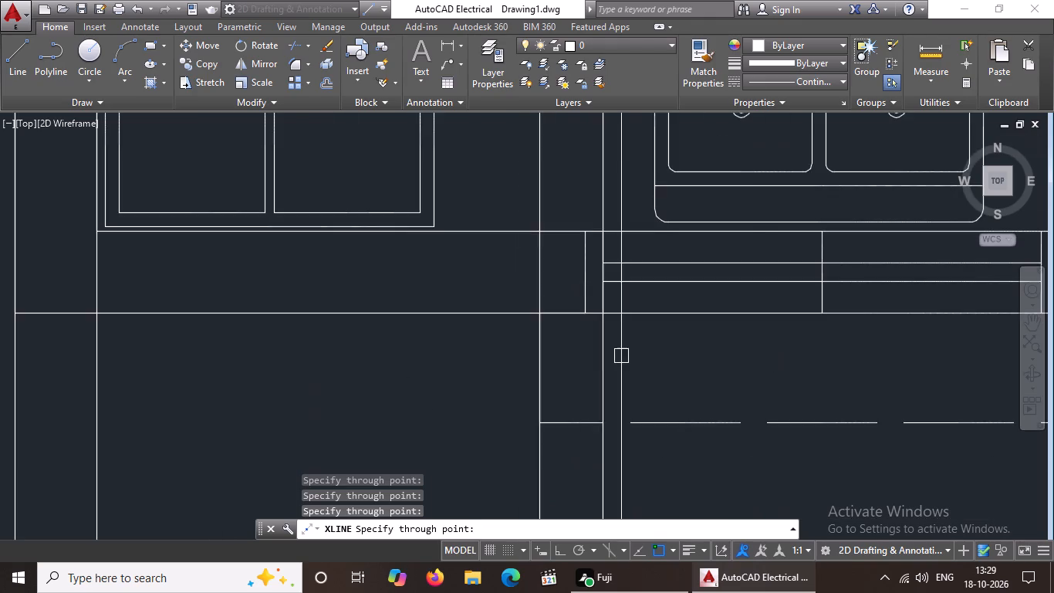
{"action": "scroll", "coordinate": [623, 355], "scroll_direction": "down", "scroll_amount": 1}
{"action": "middle_click_drag", "start_coordinate": [860, 358], "coordinate": [737, 370]}
{"action": "scroll", "coordinate": [786, 339], "scroll_direction": "up", "scroll_amount": 1}
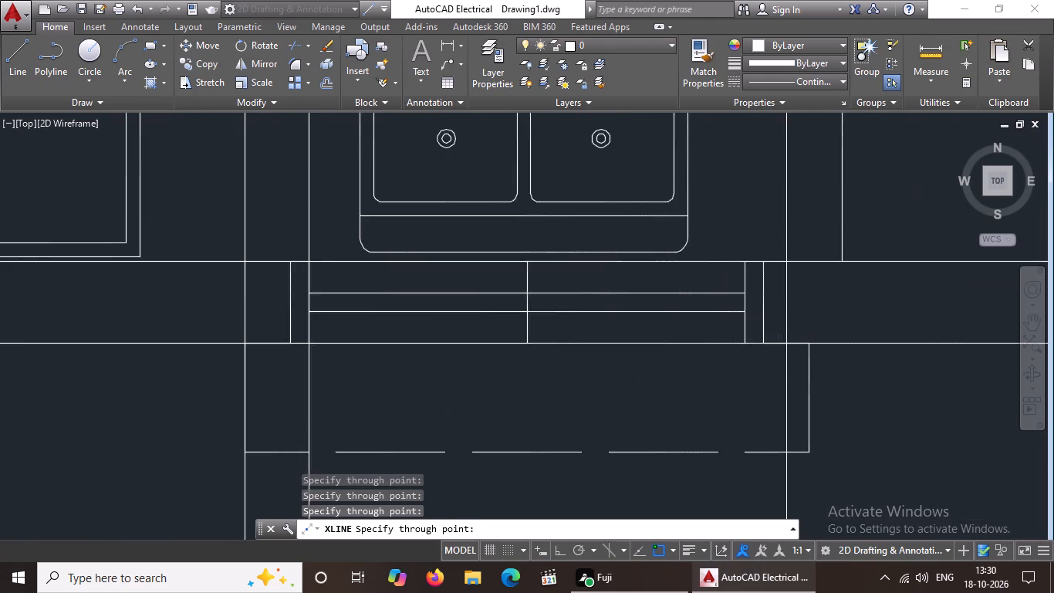
{"action": "scroll", "coordinate": [786, 339], "scroll_direction": "up", "scroll_amount": 1}
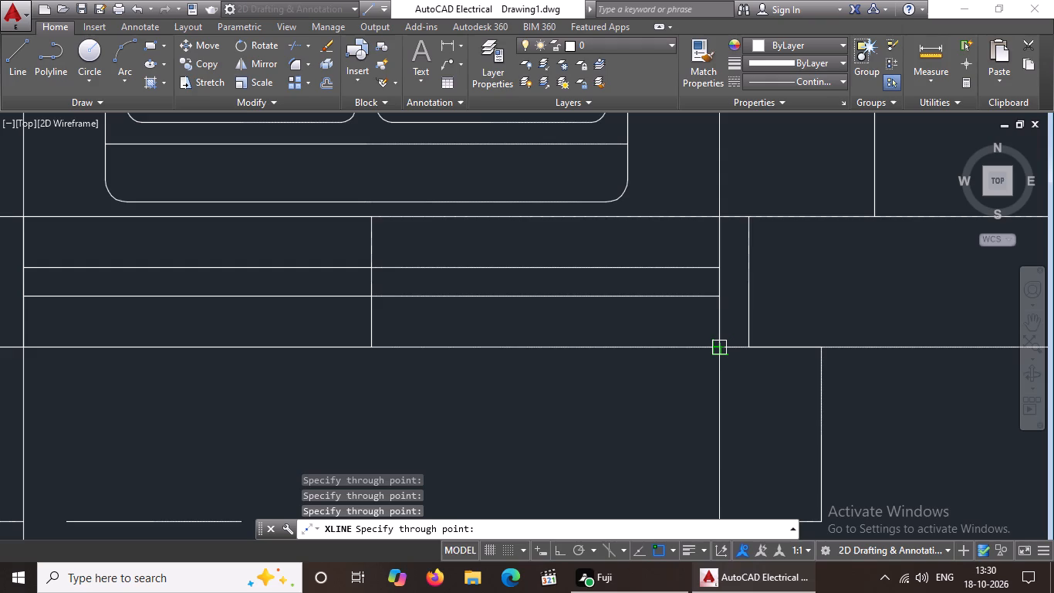
{"action": "left_click", "coordinate": [718, 349]}
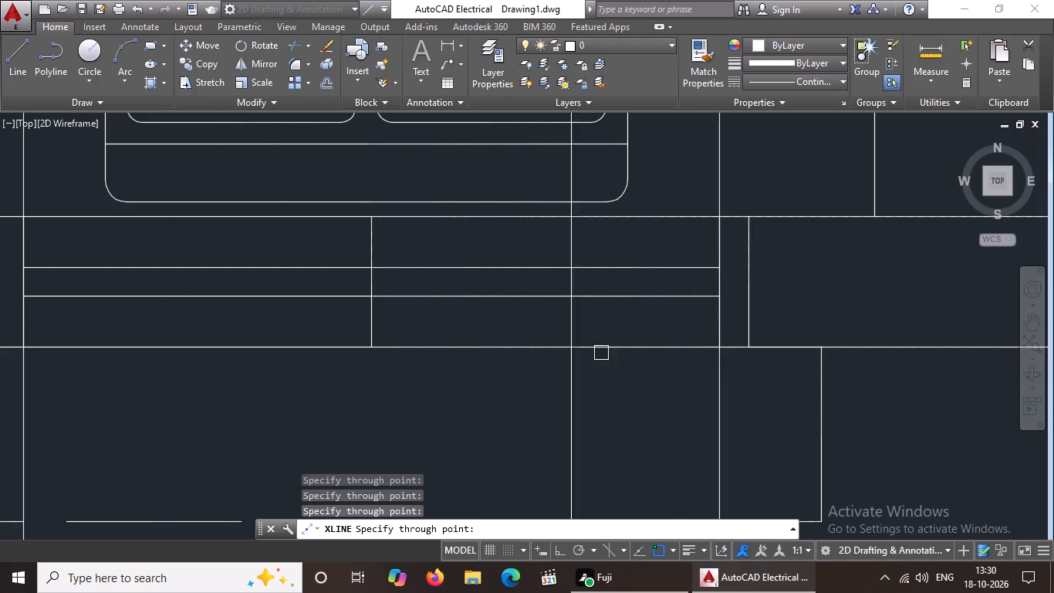
{"action": "left_click", "coordinate": [821, 348]}
Add vertical construction lines through the kitchen's outer lower-right corner and the living room front wall's end at the entrance door.
{"action": "scroll", "coordinate": [721, 343], "scroll_direction": "down", "scroll_amount": 4}
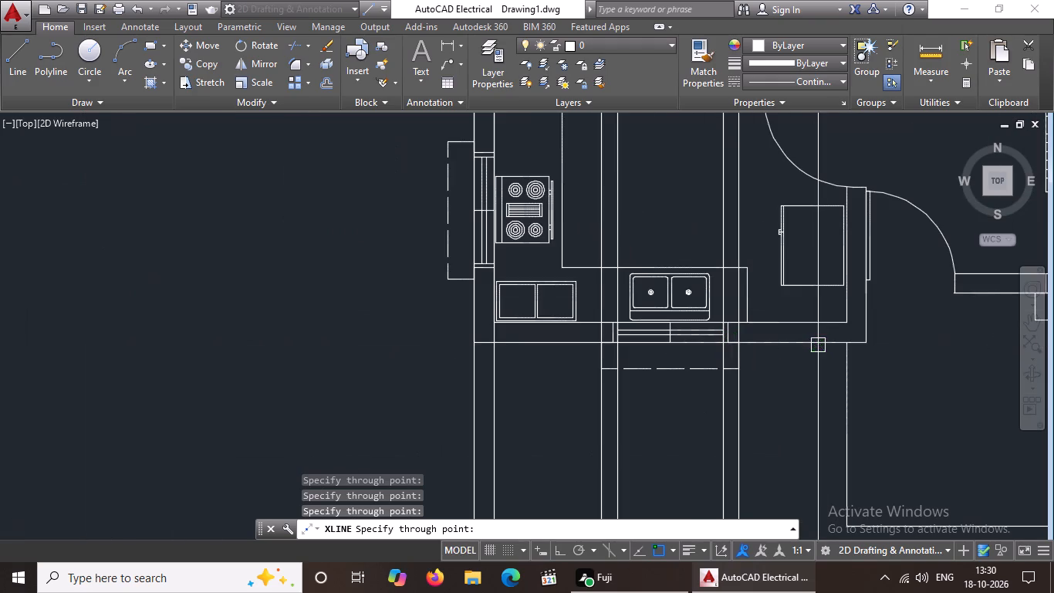
{"action": "scroll", "coordinate": [747, 357], "scroll_direction": "down", "scroll_amount": 1}
{"action": "middle_click_drag", "start_coordinate": [811, 344], "coordinate": [691, 398]}
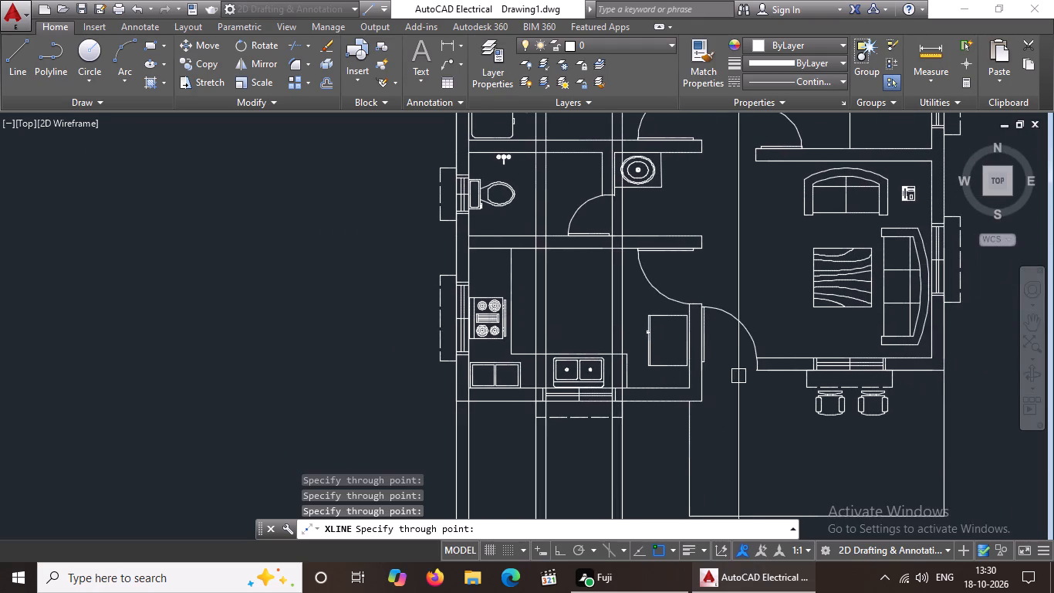
{"action": "scroll", "coordinate": [704, 386], "scroll_direction": "up", "scroll_amount": 2}
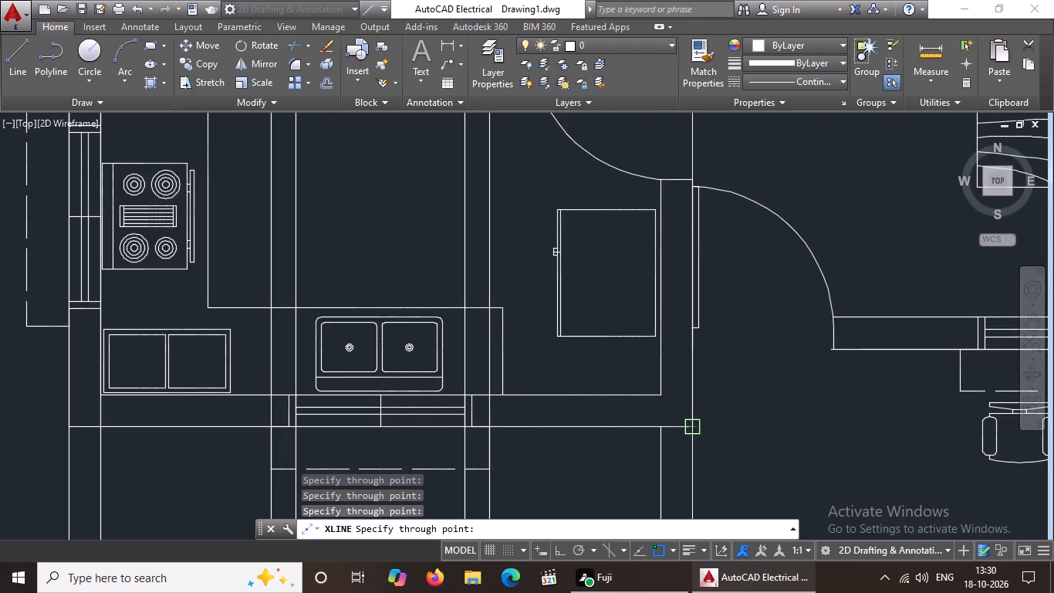
{"action": "left_click_drag", "start_coordinate": [688, 425], "coordinate": [703, 415]}
{"action": "scroll", "coordinate": [852, 352], "scroll_direction": "up", "scroll_amount": 2}
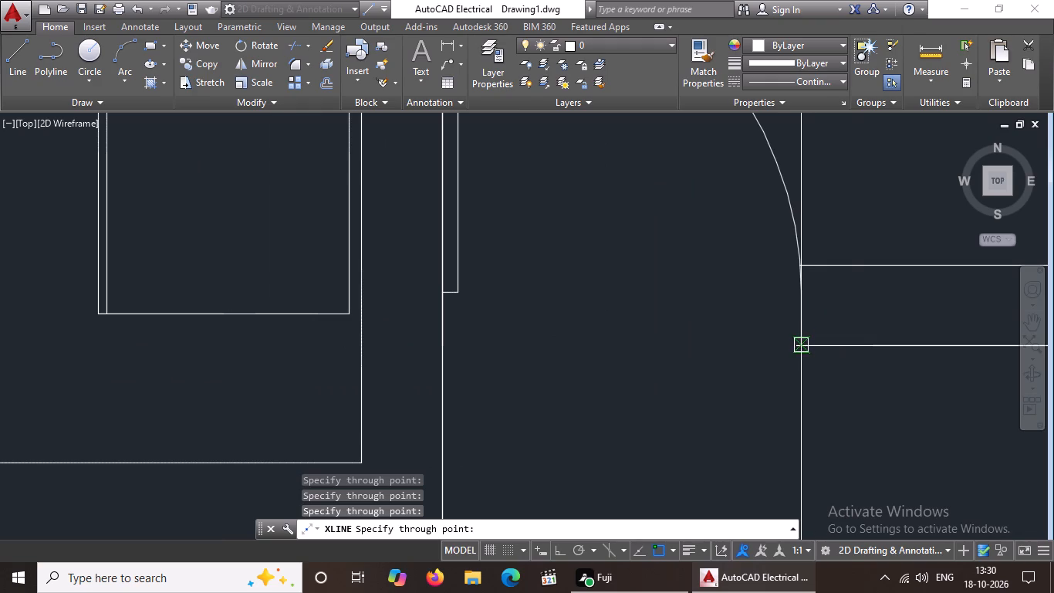
{"action": "scroll", "coordinate": [800, 346], "scroll_direction": "up", "scroll_amount": 2}
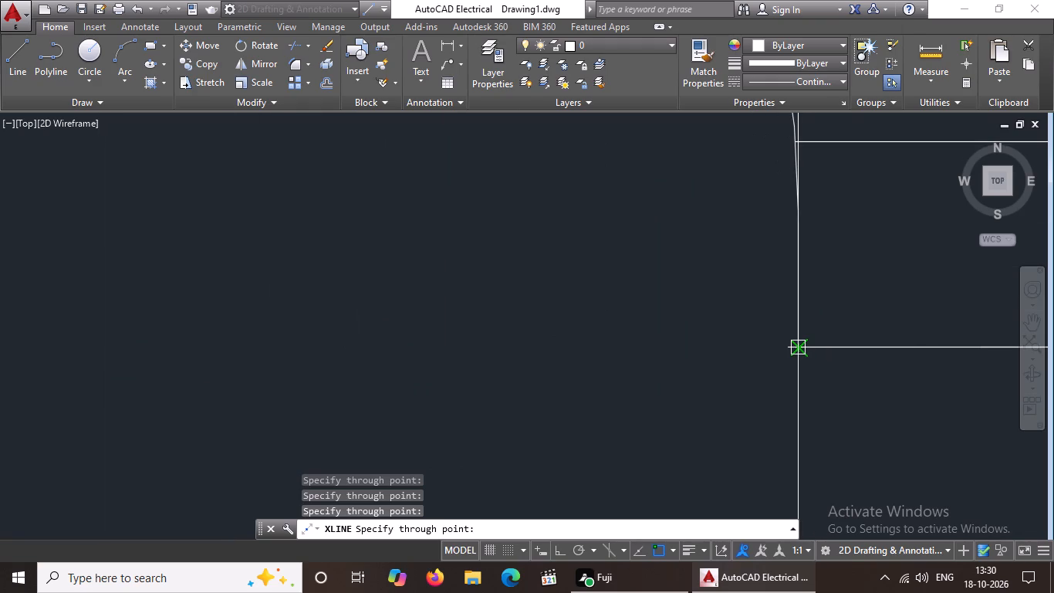
{"action": "left_click_drag", "start_coordinate": [794, 344], "coordinate": [812, 340]}
Add vertical construction lines through both side edges of the living room's front window and both side edges of its dashed projection.
{"action": "scroll", "coordinate": [731, 331], "scroll_direction": "down", "scroll_amount": 3}
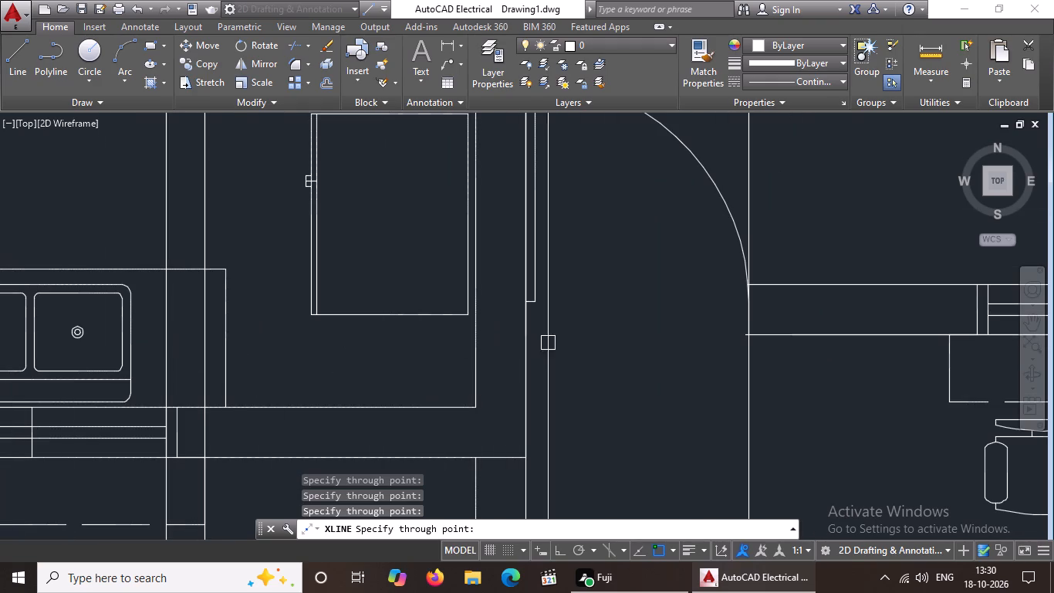
{"action": "scroll", "coordinate": [787, 372], "scroll_direction": "down", "scroll_amount": 2}
{"action": "middle_click_drag", "start_coordinate": [833, 355], "coordinate": [612, 357]}
{"action": "scroll", "coordinate": [657, 349], "scroll_direction": "up", "scroll_amount": 2}
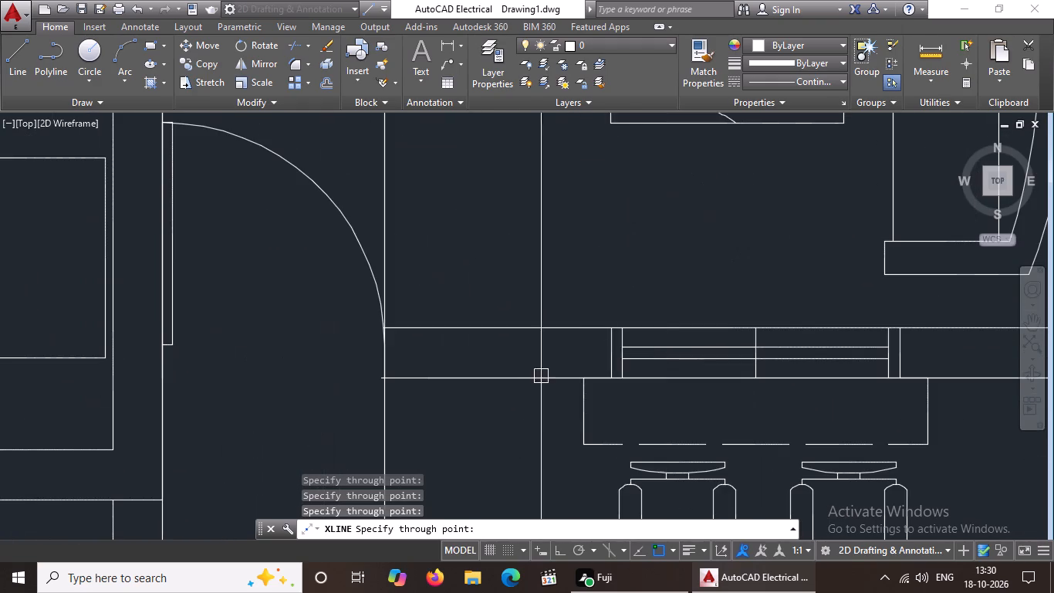
{"action": "left_click", "coordinate": [584, 378]}
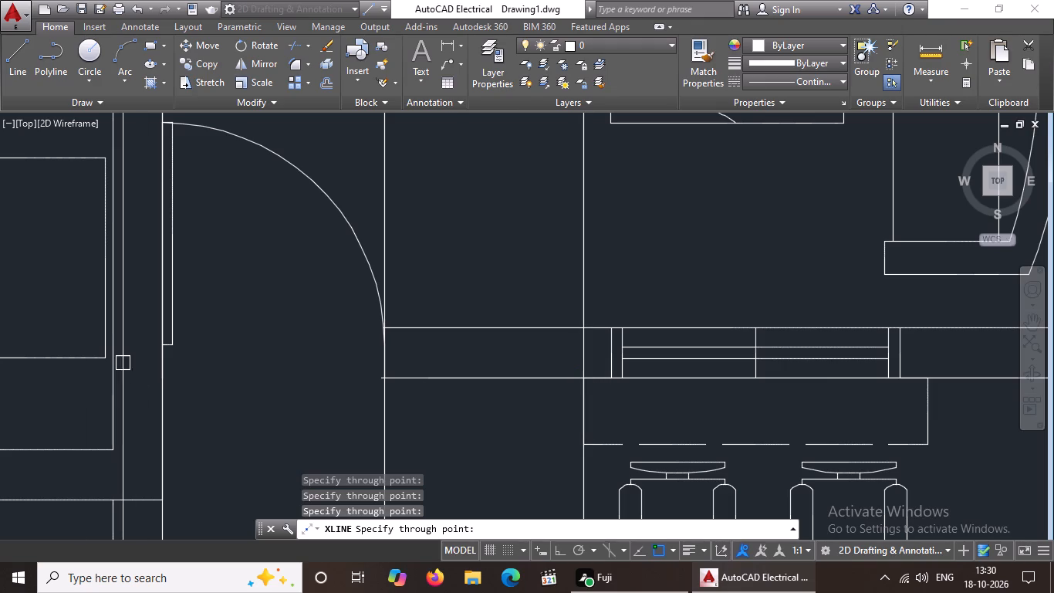
{"action": "left_click", "coordinate": [624, 378]}
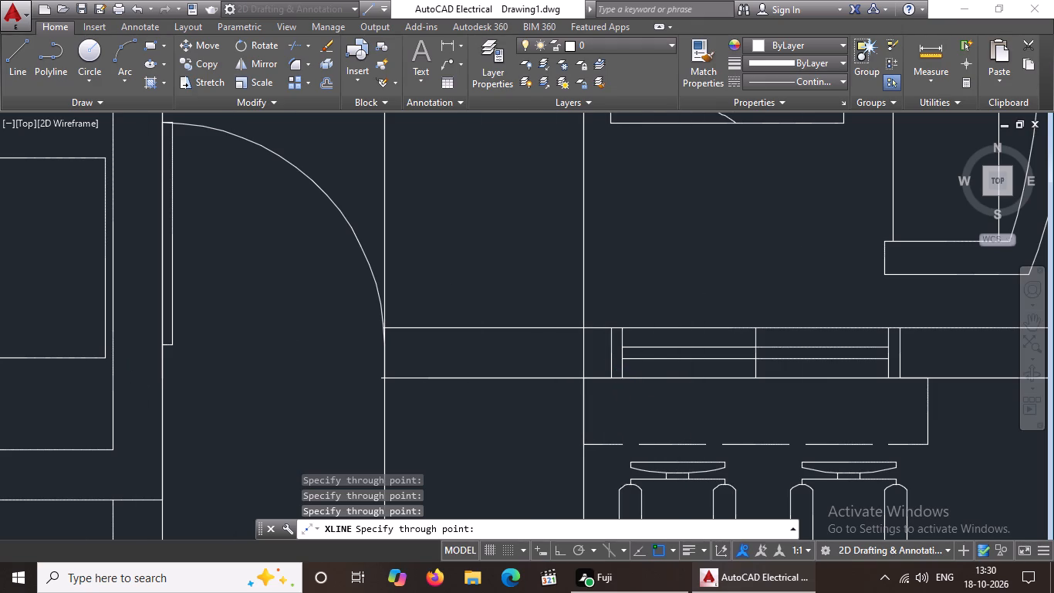
{"action": "left_click", "coordinate": [889, 378]}
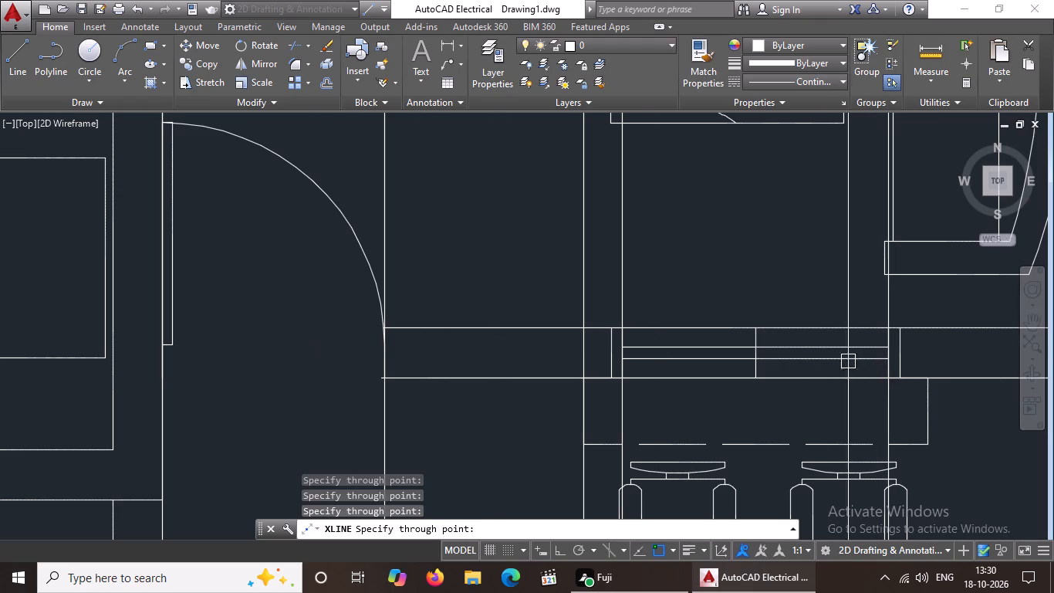
{"action": "scroll", "coordinate": [921, 381], "scroll_direction": "up", "scroll_amount": 2}
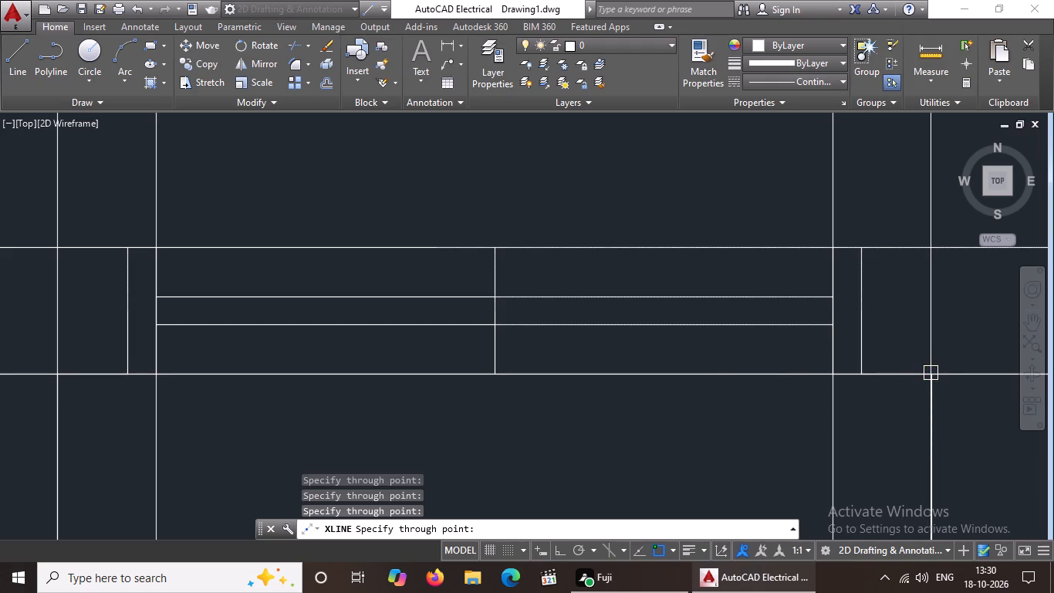
{"action": "scroll", "coordinate": [945, 368], "scroll_direction": "up", "scroll_amount": 2}
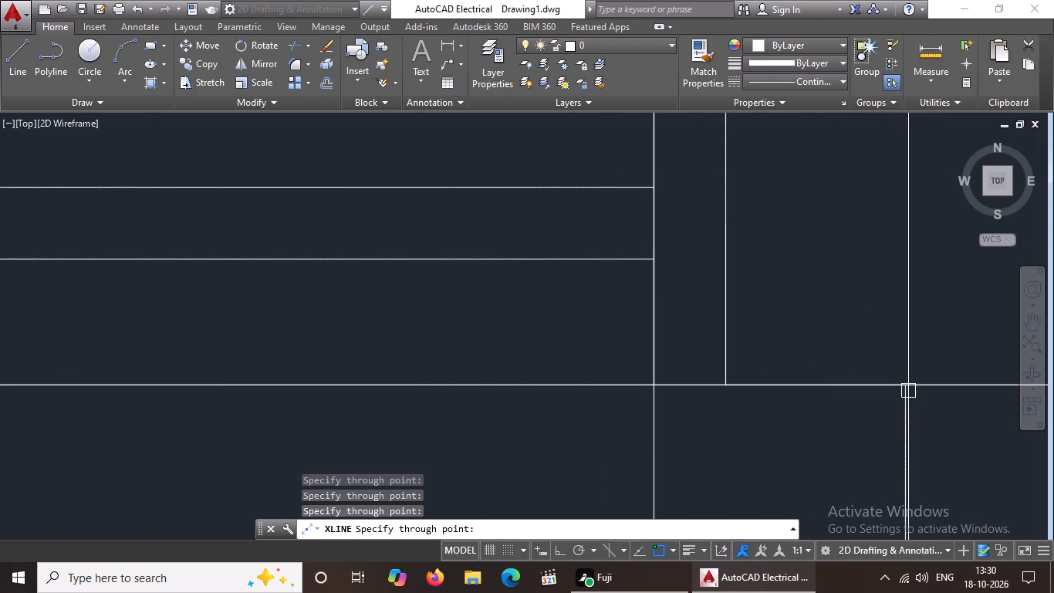
{"action": "left_click", "coordinate": [906, 385]}
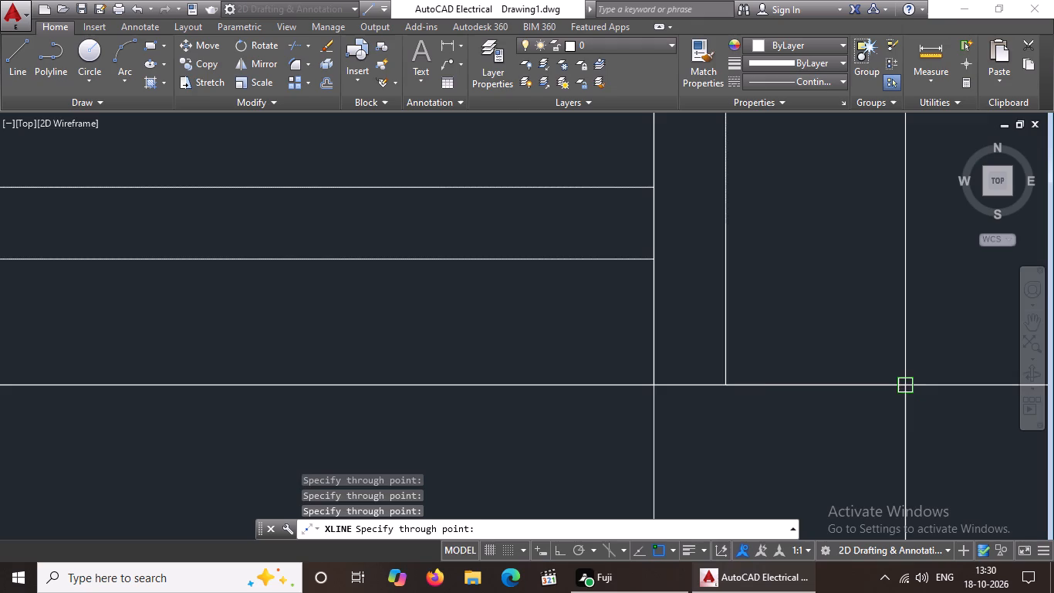
Add a vertical construction line through the living room's inner lower-right wall corner.
{"action": "scroll", "coordinate": [764, 368], "scroll_direction": "down", "scroll_amount": 4}
{"action": "scroll", "coordinate": [873, 379], "scroll_direction": "down", "scroll_amount": 1}
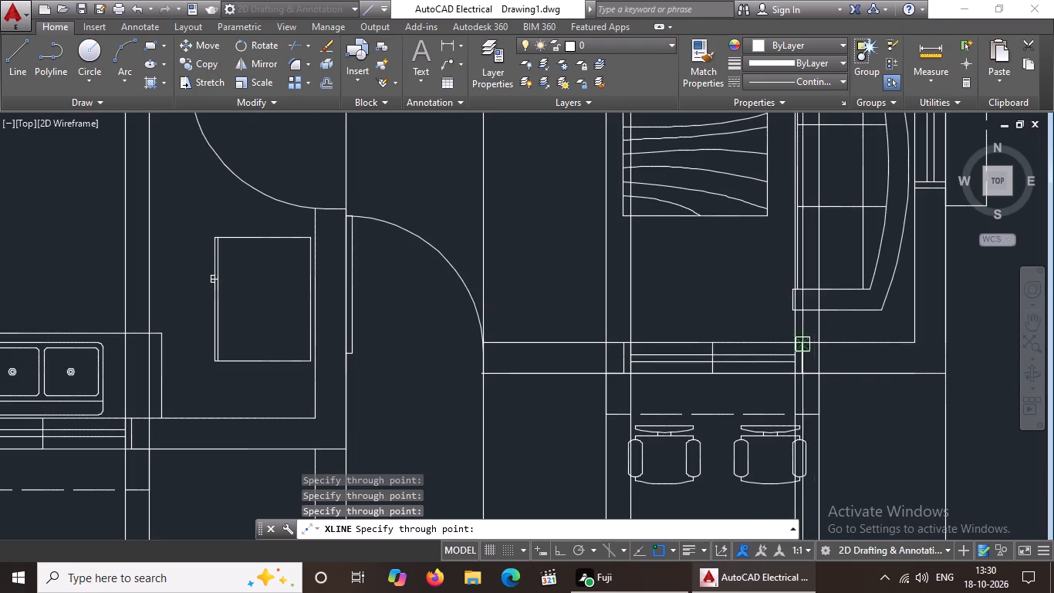
{"action": "middle_click_drag", "start_coordinate": [936, 350], "coordinate": [821, 374]}
{"action": "scroll", "coordinate": [804, 366], "scroll_direction": "up", "scroll_amount": 2}
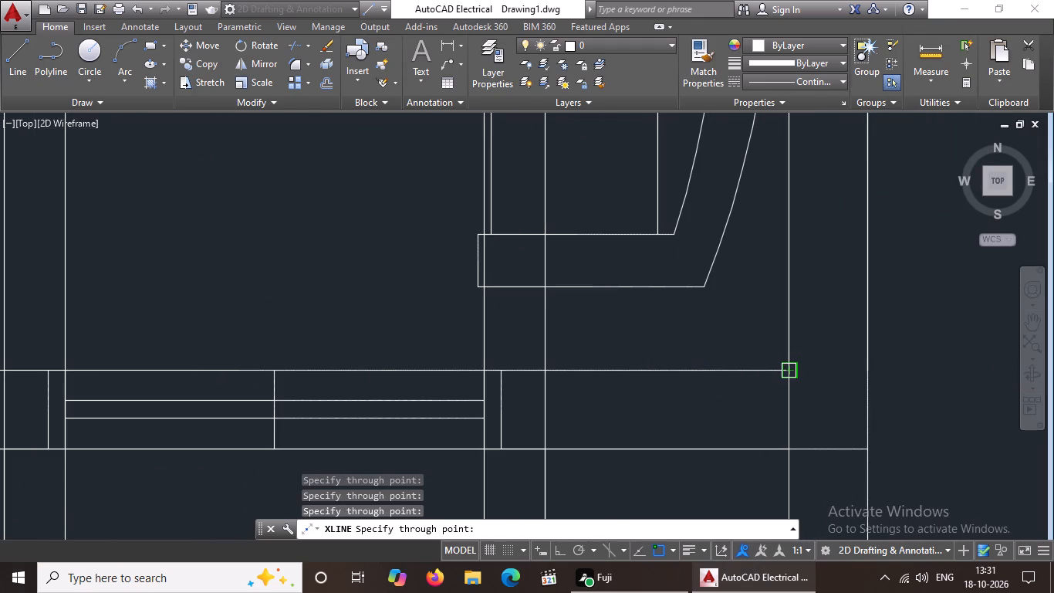
{"action": "left_click", "coordinate": [786, 372]}
Add vertical construction lines through the outer edges of the kitchen's left window projection and the living room's right window projection.
{"action": "scroll", "coordinate": [779, 389], "scroll_direction": "down", "scroll_amount": 5}
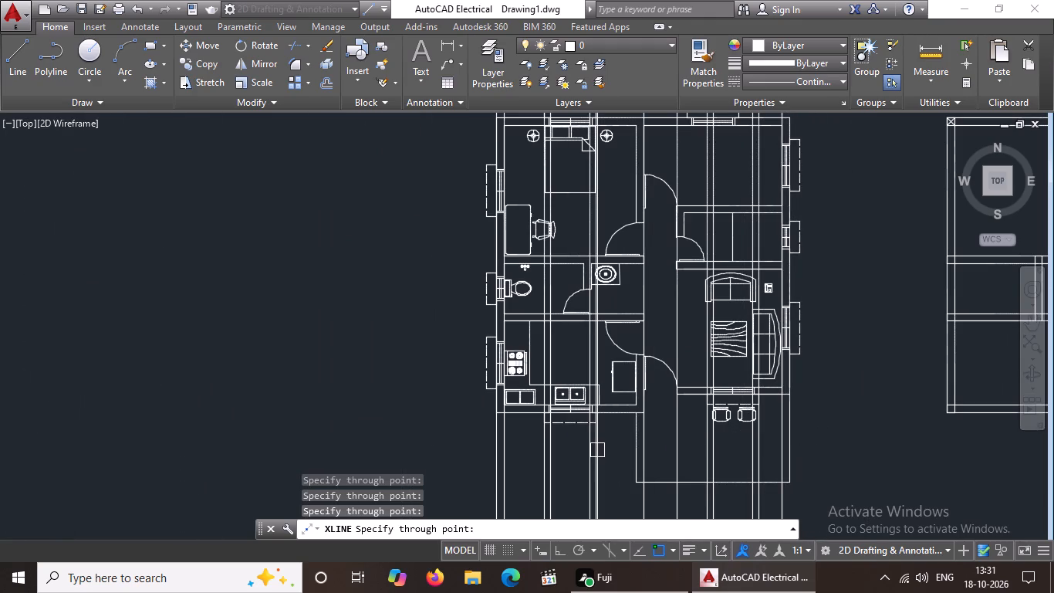
{"action": "middle_click_drag", "start_coordinate": [860, 435], "coordinate": [796, 435]}
{"action": "scroll", "coordinate": [408, 386], "scroll_direction": "up", "scroll_amount": 3}
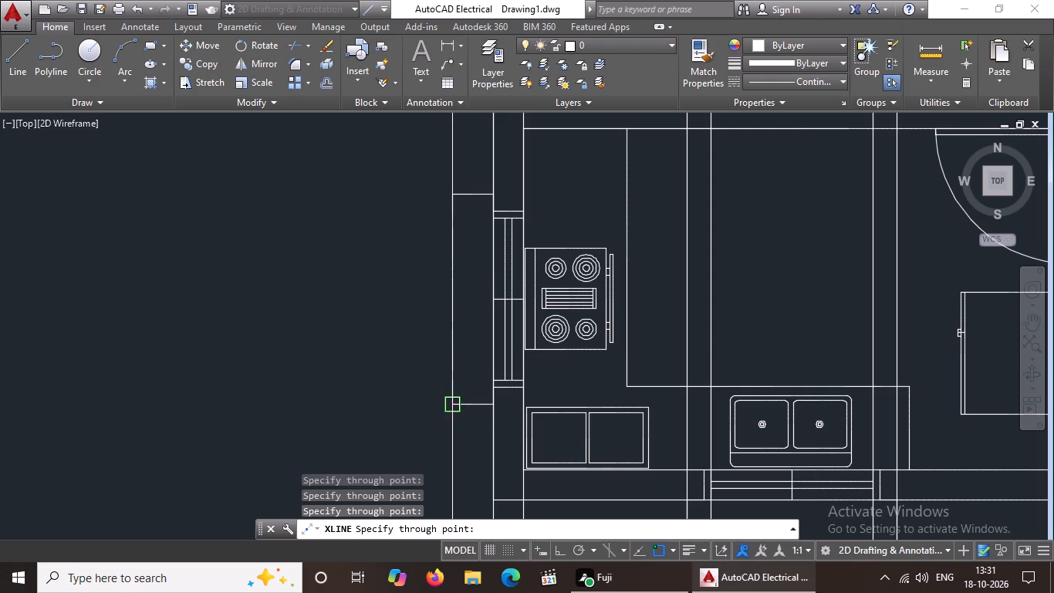
{"action": "left_click", "coordinate": [458, 404]}
{"action": "scroll", "coordinate": [575, 350], "scroll_direction": "down", "scroll_amount": 3}
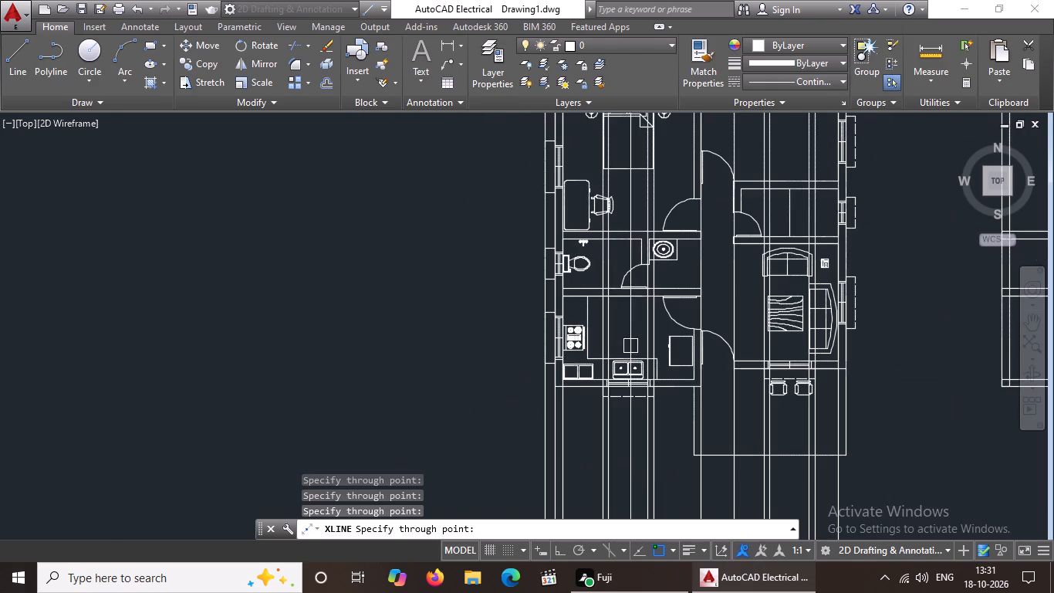
{"action": "scroll", "coordinate": [873, 326], "scroll_direction": "up", "scroll_amount": 2}
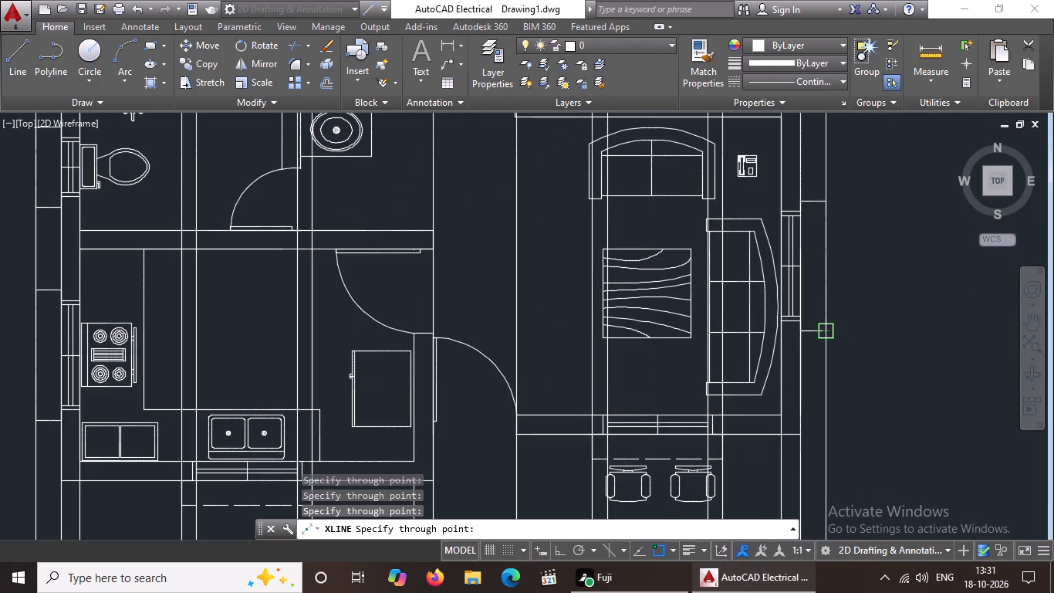
{"action": "left_click", "coordinate": [822, 332]}
{"action": "scroll", "coordinate": [645, 347], "scroll_direction": "down", "scroll_amount": 3}
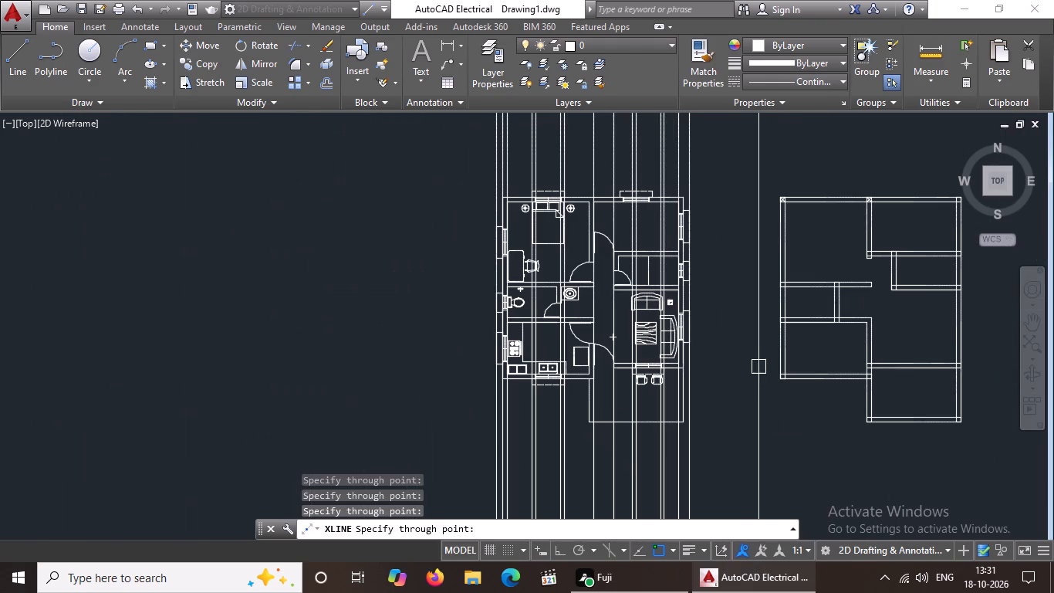
{"action": "key", "text": "Escape"}
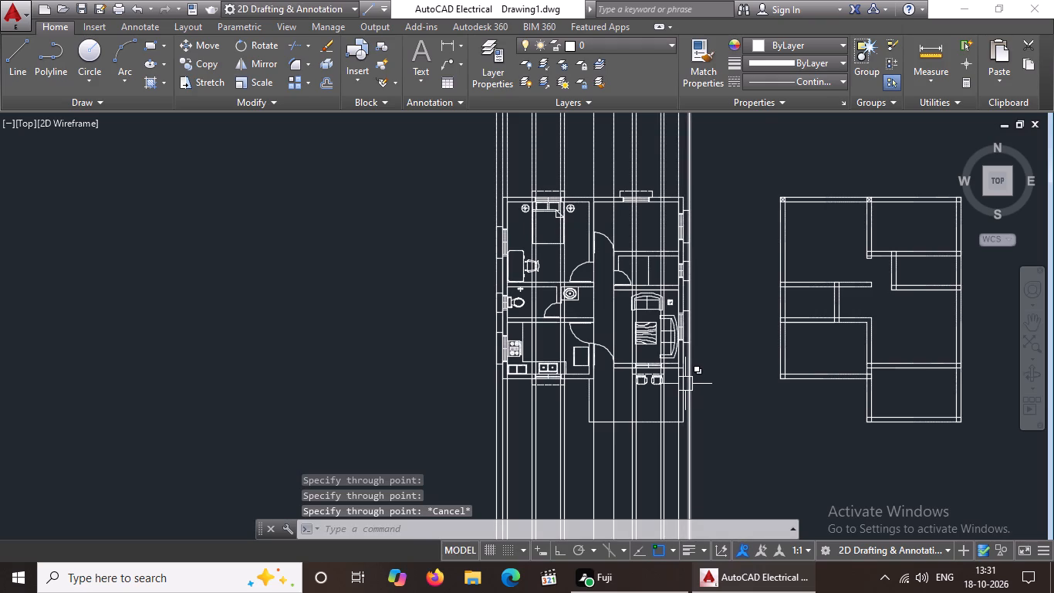
Draw two crossing diagonal lines in the outer upper-right wall corner of the right-hand wall plan to mark a column.
{"action": "middle_click_drag", "start_coordinate": [808, 429], "coordinate": [694, 456]}
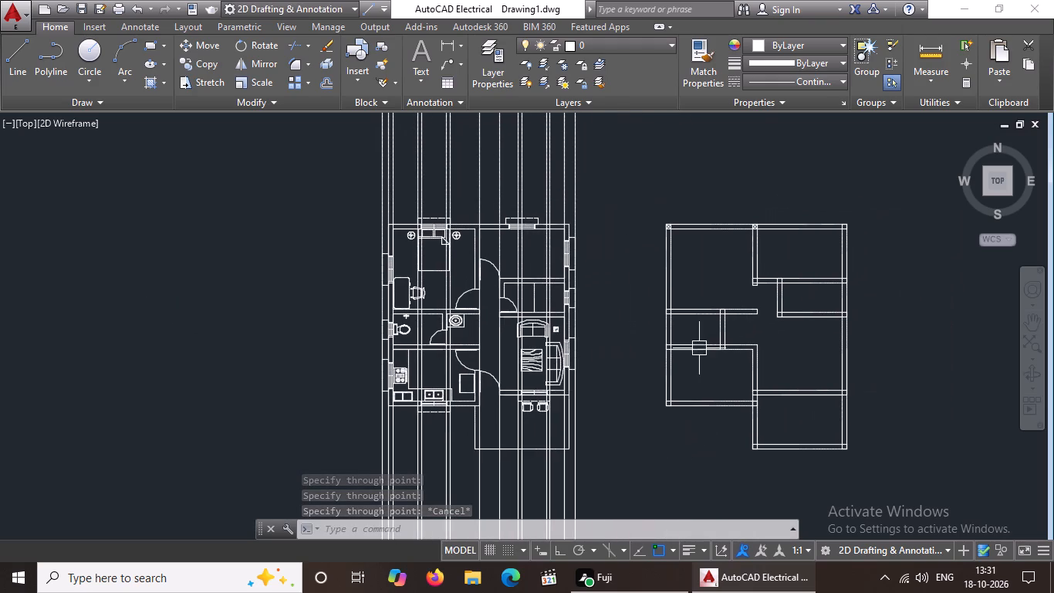
{"action": "scroll", "coordinate": [801, 236], "scroll_direction": "up", "scroll_amount": 1}
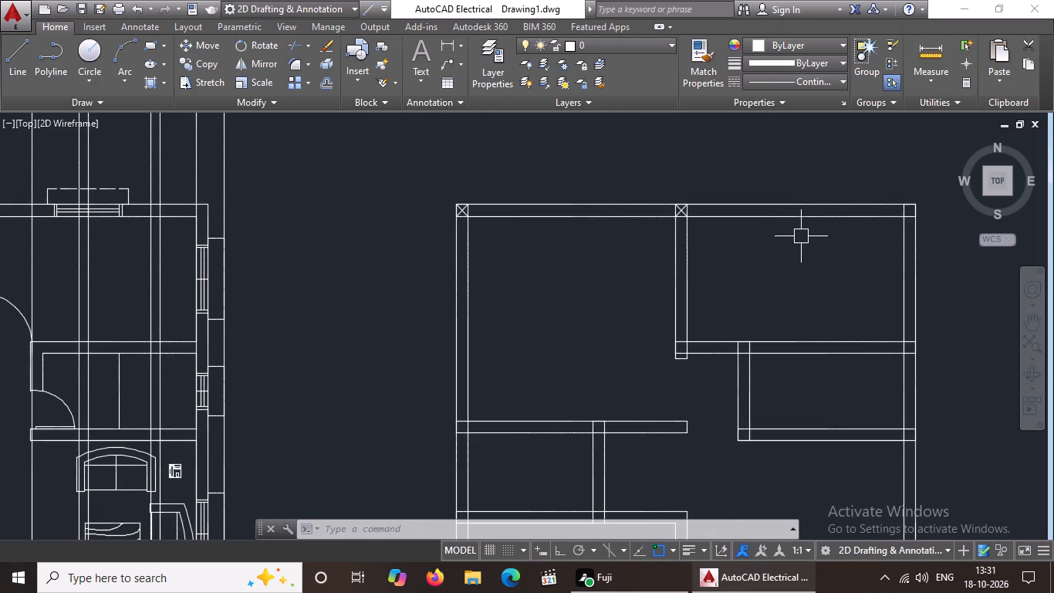
{"action": "scroll", "coordinate": [801, 236], "scroll_direction": "up", "scroll_amount": 1}
{"action": "middle_click_drag", "start_coordinate": [800, 232], "coordinate": [767, 340]}
{"action": "key", "text": "Escape"}
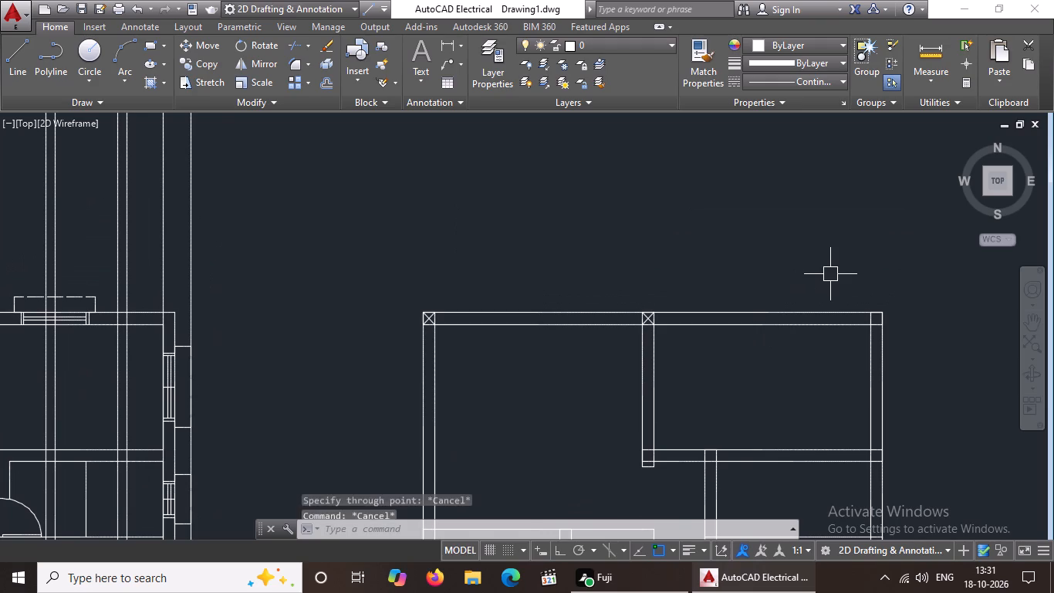
{"action": "key", "text": "l"}
{"action": "key", "text": "Return"}
{"action": "scroll", "coordinate": [880, 313], "scroll_direction": "up", "scroll_amount": 2}
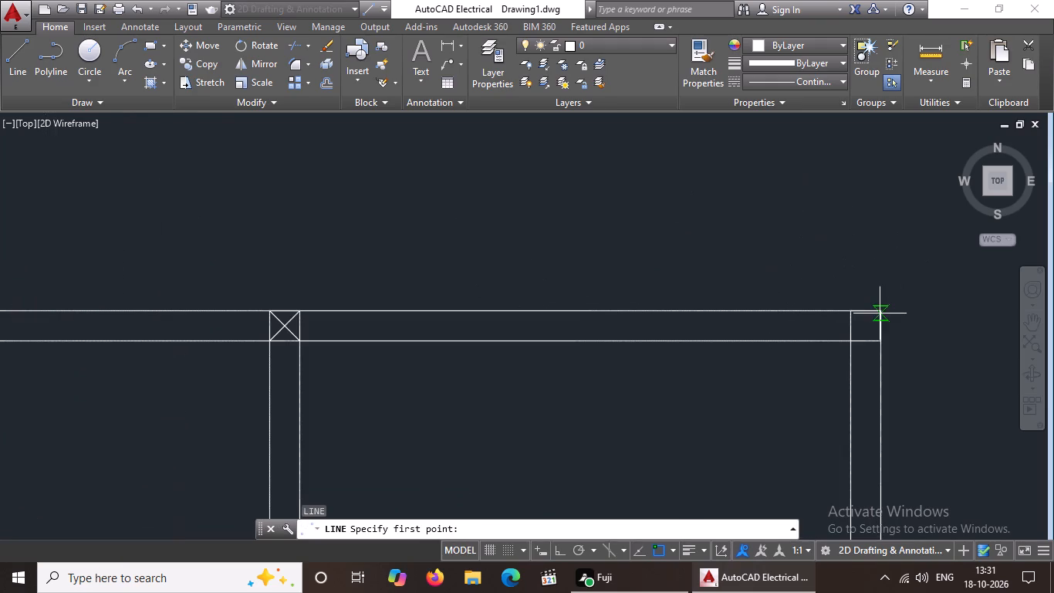
{"action": "left_click", "coordinate": [850, 310]}
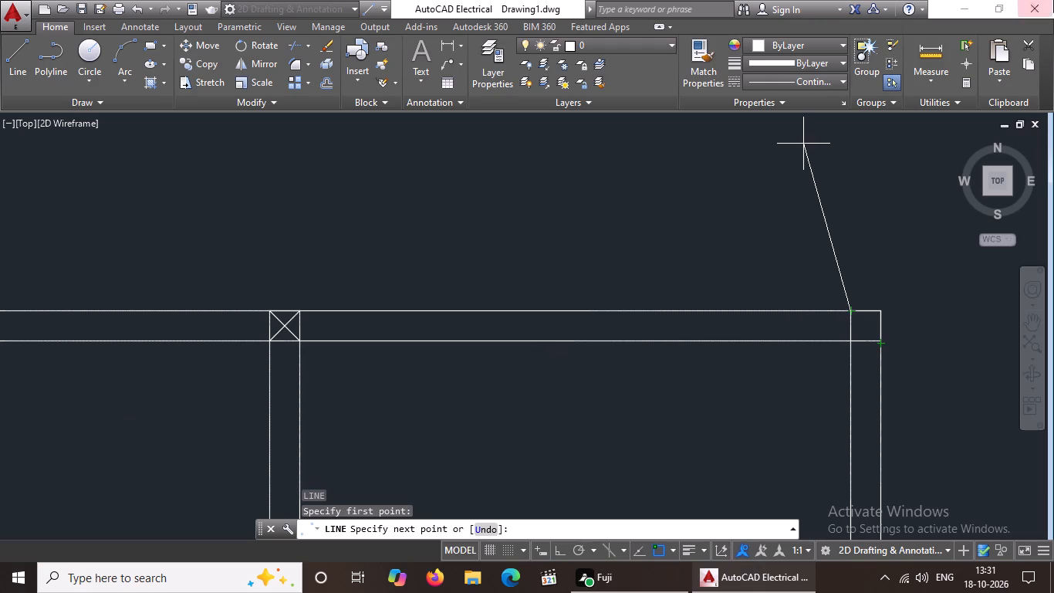
{"action": "left_click", "coordinate": [881, 341]}
{"action": "key", "text": "Escape"}
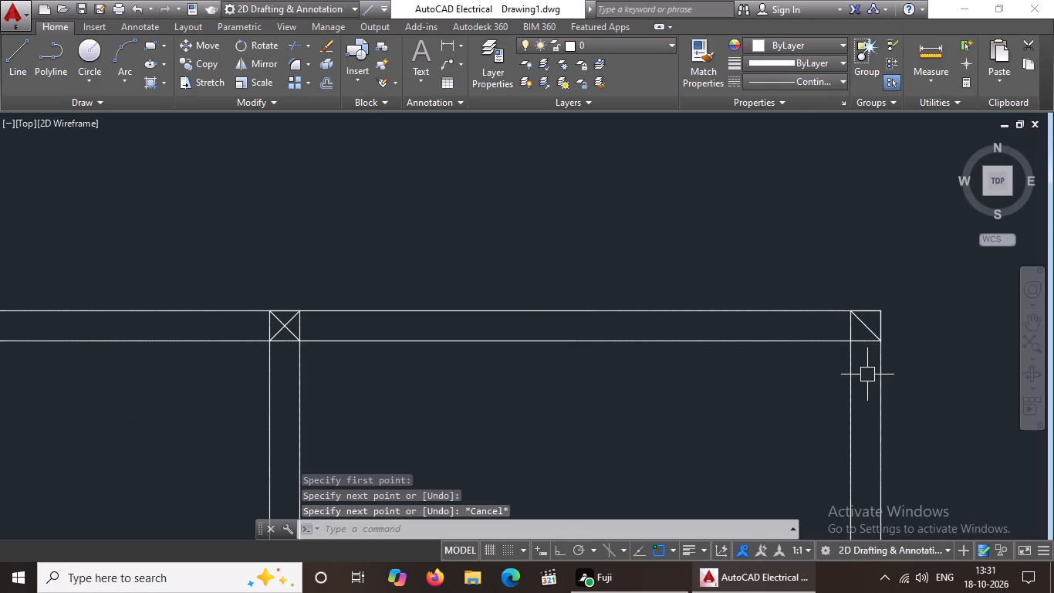
{"action": "key", "text": "l"}
{"action": "key", "text": "Return"}
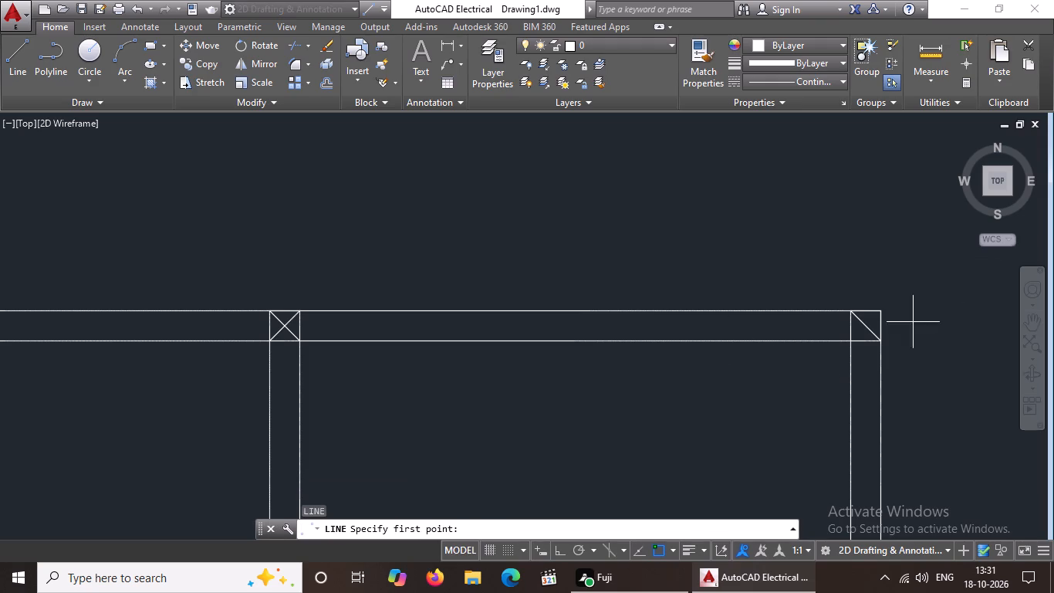
{"action": "left_click", "coordinate": [850, 341]}
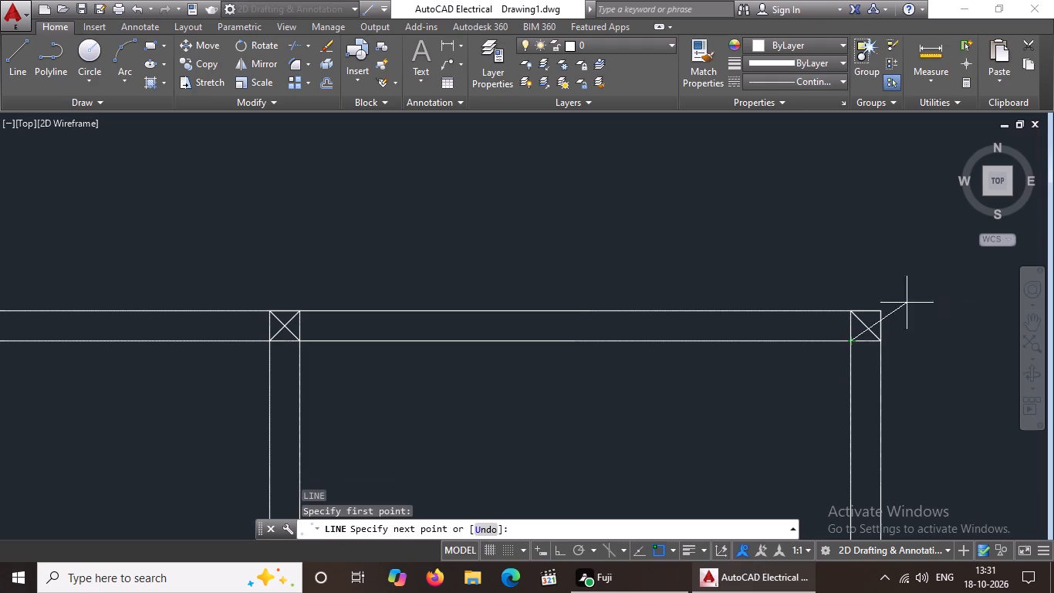
{"action": "scroll", "coordinate": [874, 313], "scroll_direction": "up", "scroll_amount": 1}
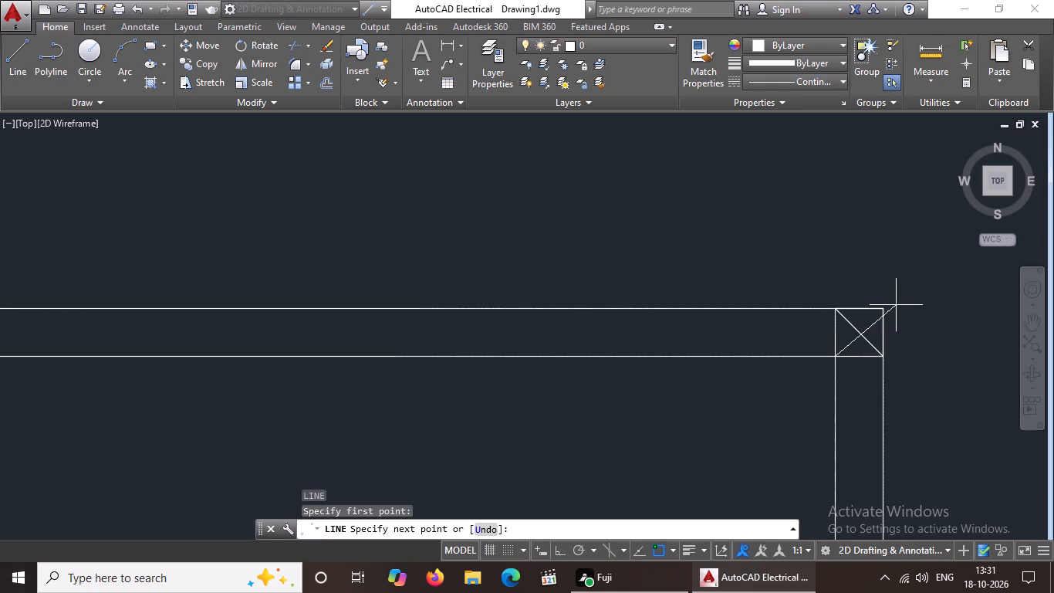
{"action": "left_click", "coordinate": [883, 311]}
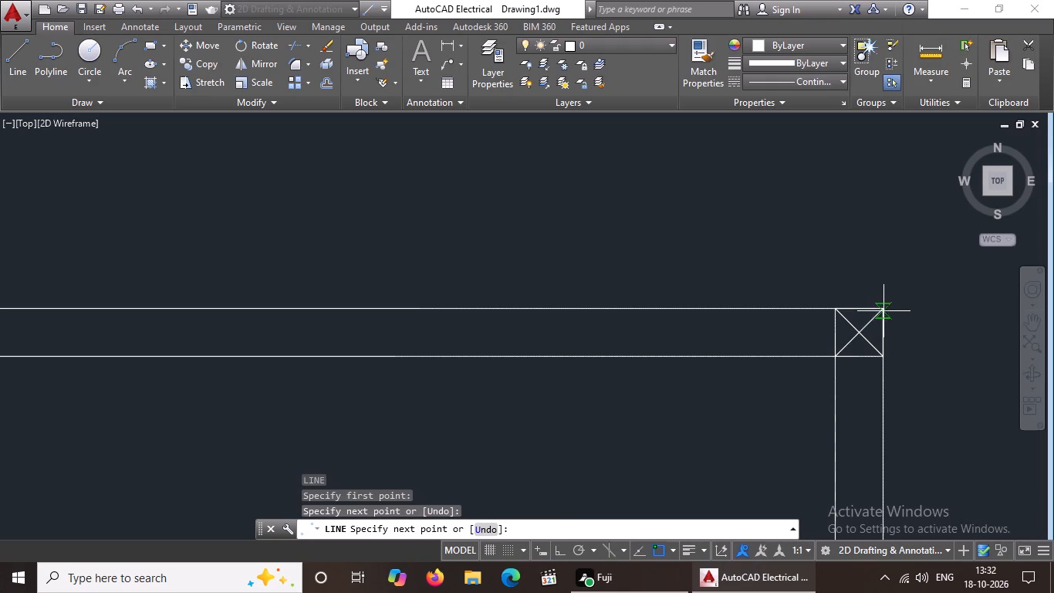
{"action": "key", "text": "Escape"}
Draw two crossing diagonals in the wall junction at the lower-left corner of the right plan's upper-right room.
{"action": "scroll", "coordinate": [455, 262], "scroll_direction": "down", "scroll_amount": 3}
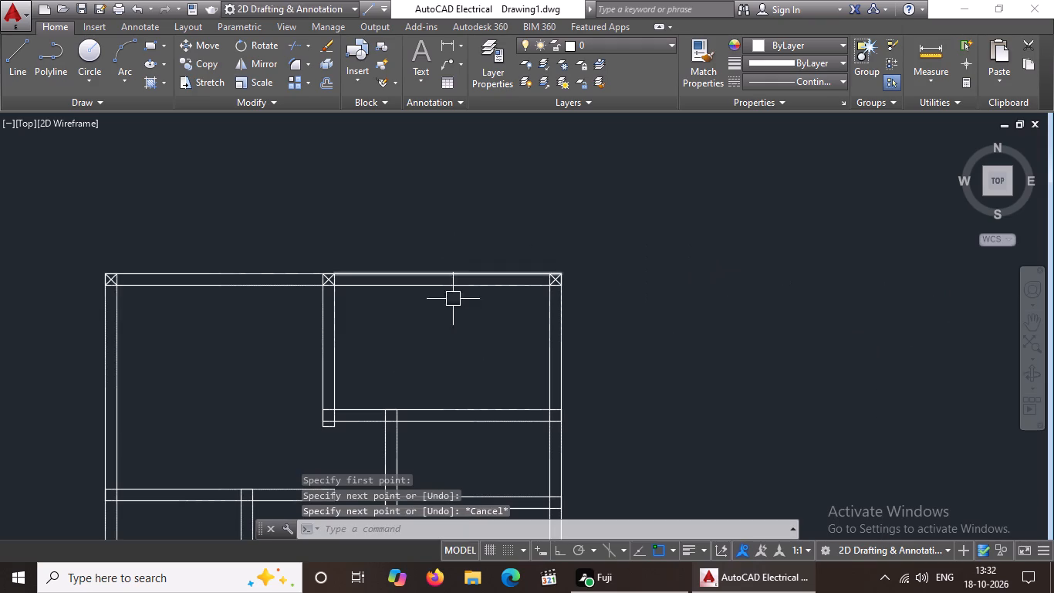
{"action": "middle_click_drag", "start_coordinate": [329, 425], "coordinate": [399, 395]}
{"action": "scroll", "coordinate": [394, 386], "scroll_direction": "up", "scroll_amount": 3}
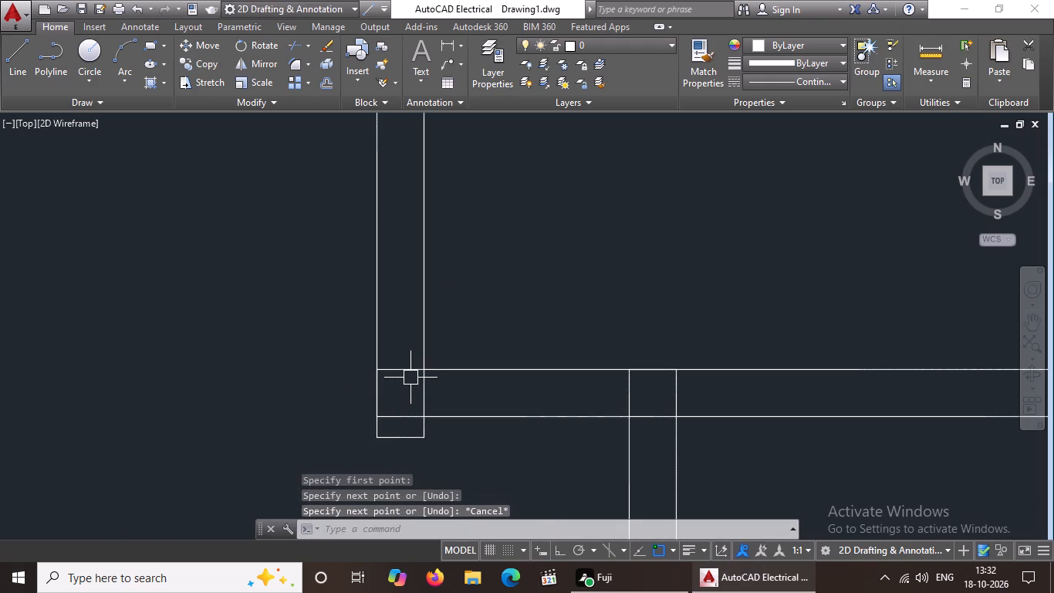
{"action": "key", "text": "l"}
{"action": "key", "text": "Return"}
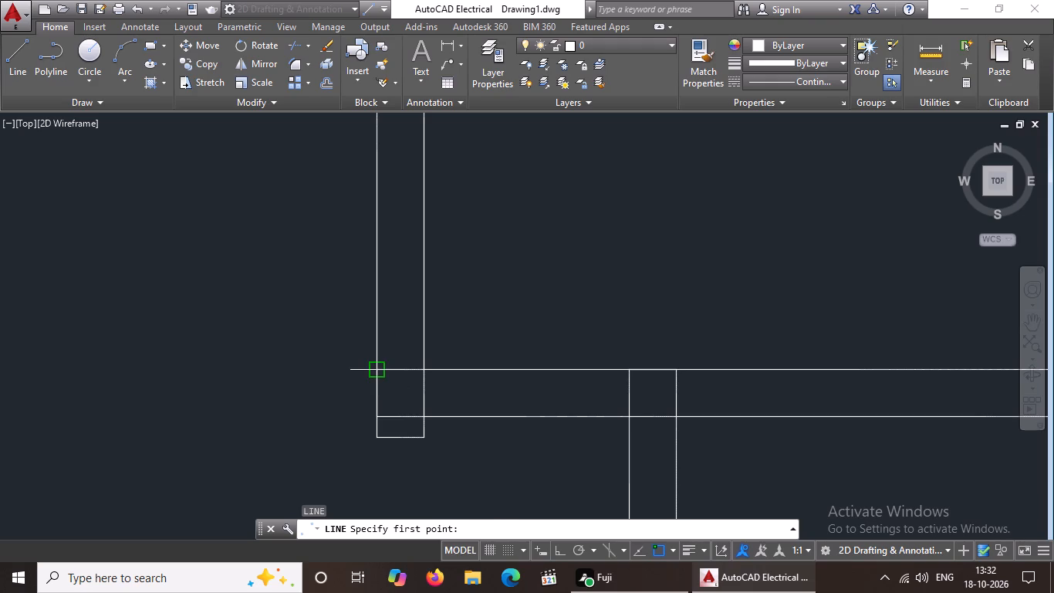
{"action": "left_click", "coordinate": [377, 369]}
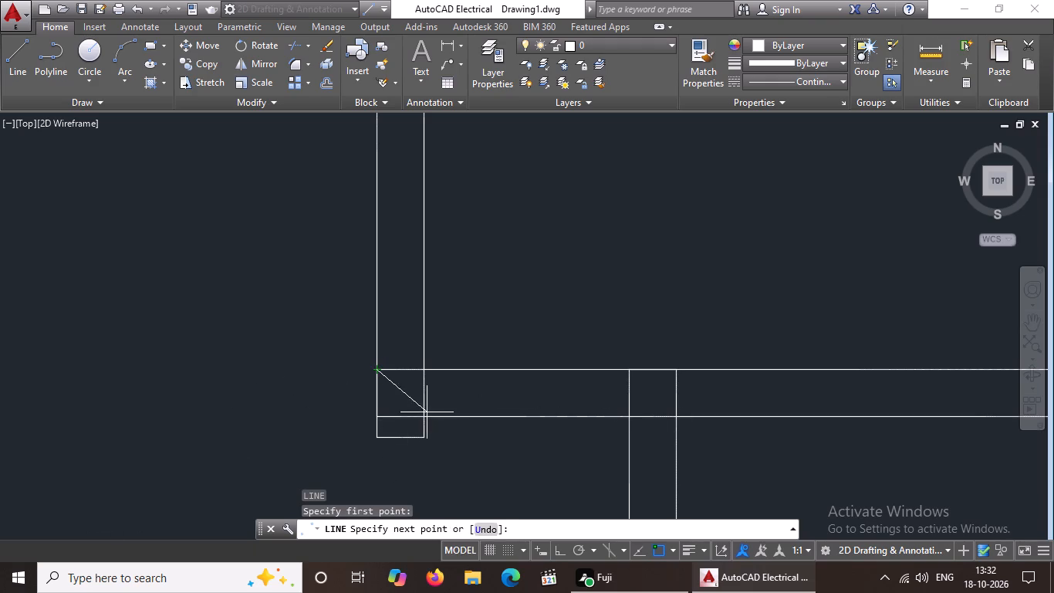
{"action": "left_click", "coordinate": [424, 422]}
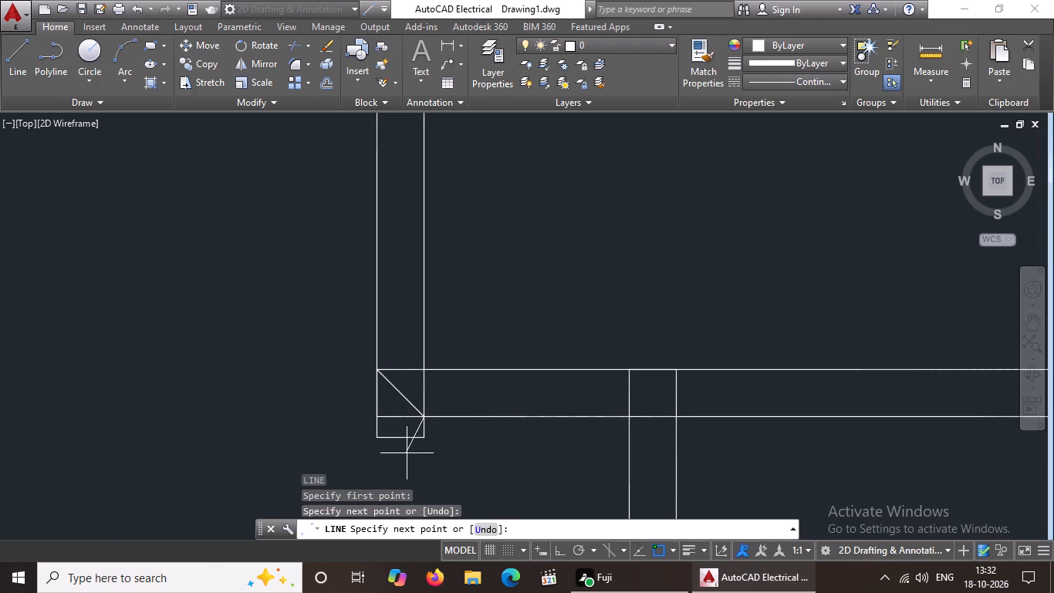
{"action": "key", "text": "Escape"}
{"action": "key", "text": "l"}
{"action": "key", "text": "Return"}
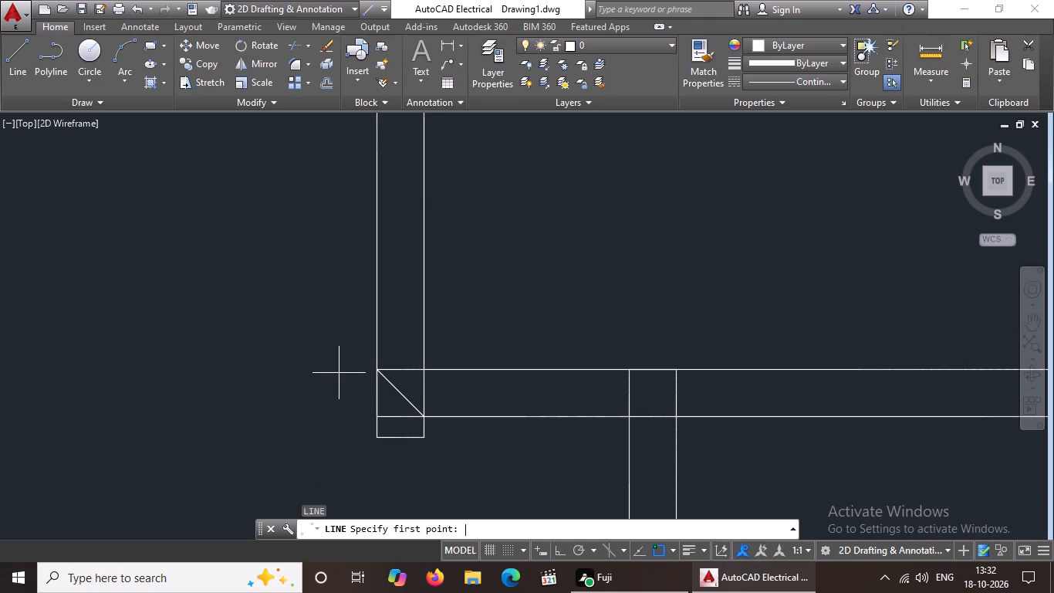
{"action": "left_click", "coordinate": [376, 419]}
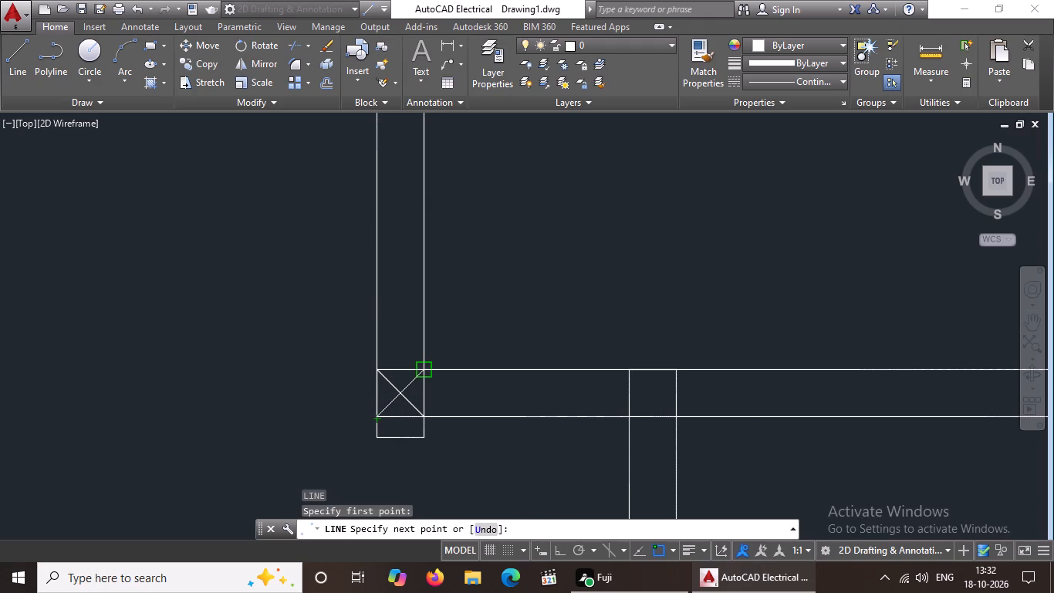
{"action": "left_click", "coordinate": [424, 369]}
{"action": "key", "text": "Escape"}
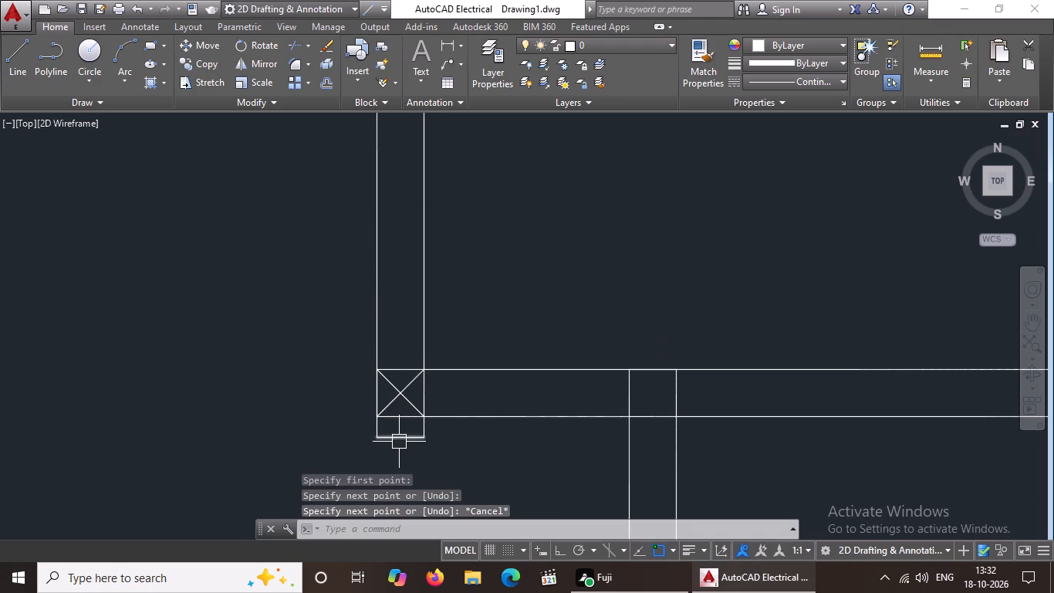
Draw two crossing diagonals in the junction of the upper-right room's bottom wall with the outer right wall.
{"action": "scroll", "coordinate": [401, 441], "scroll_direction": "down", "scroll_amount": 3}
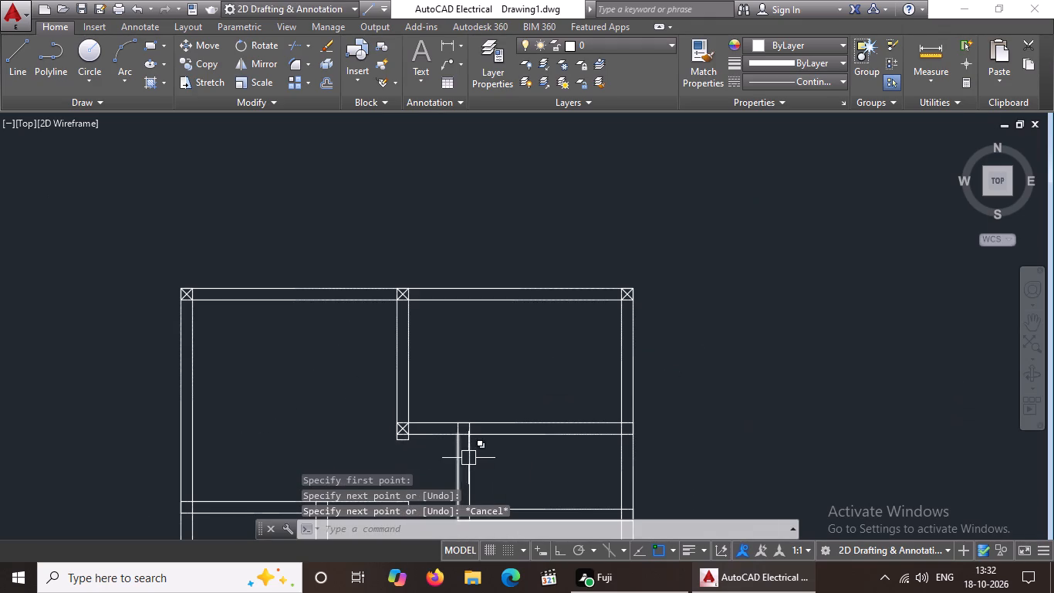
{"action": "scroll", "coordinate": [583, 436], "scroll_direction": "up", "scroll_amount": 1}
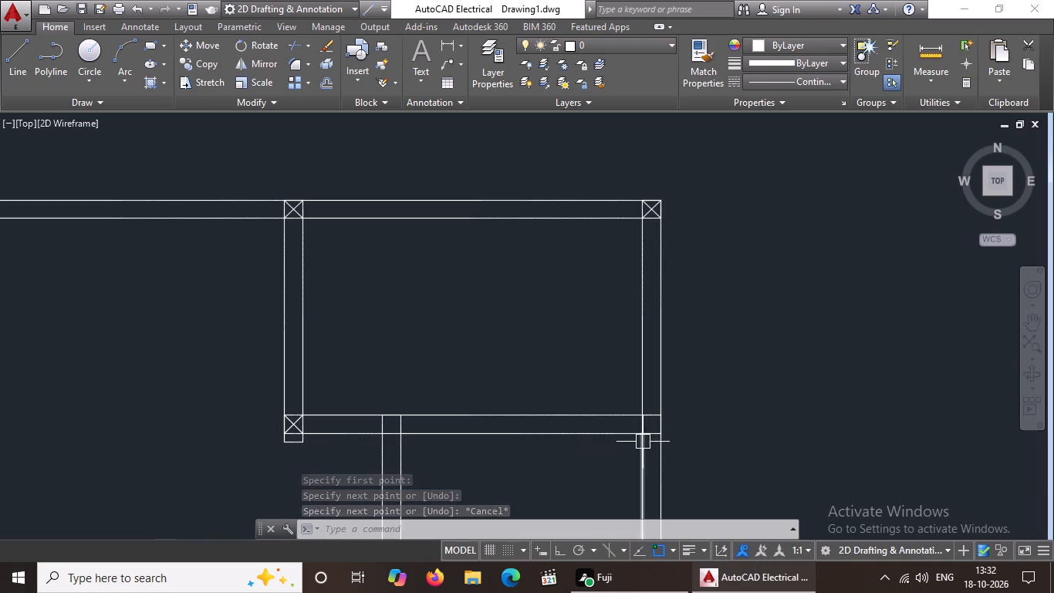
{"action": "key", "text": "l"}
{"action": "key", "text": "Return"}
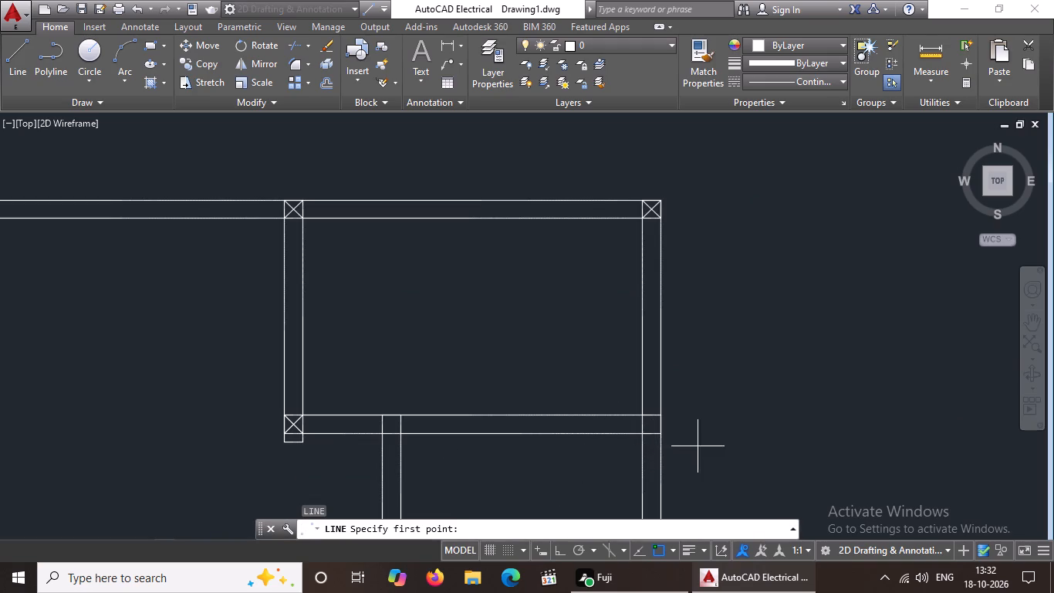
{"action": "scroll", "coordinate": [639, 435], "scroll_direction": "up", "scroll_amount": 2}
{"action": "left_click", "coordinate": [644, 390]}
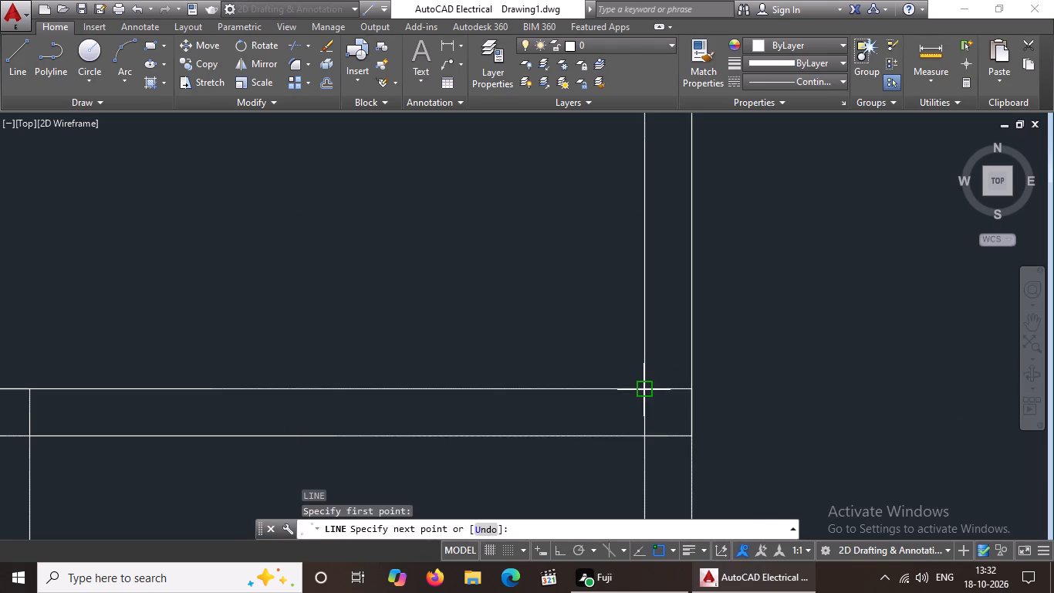
{"action": "left_click", "coordinate": [691, 435]}
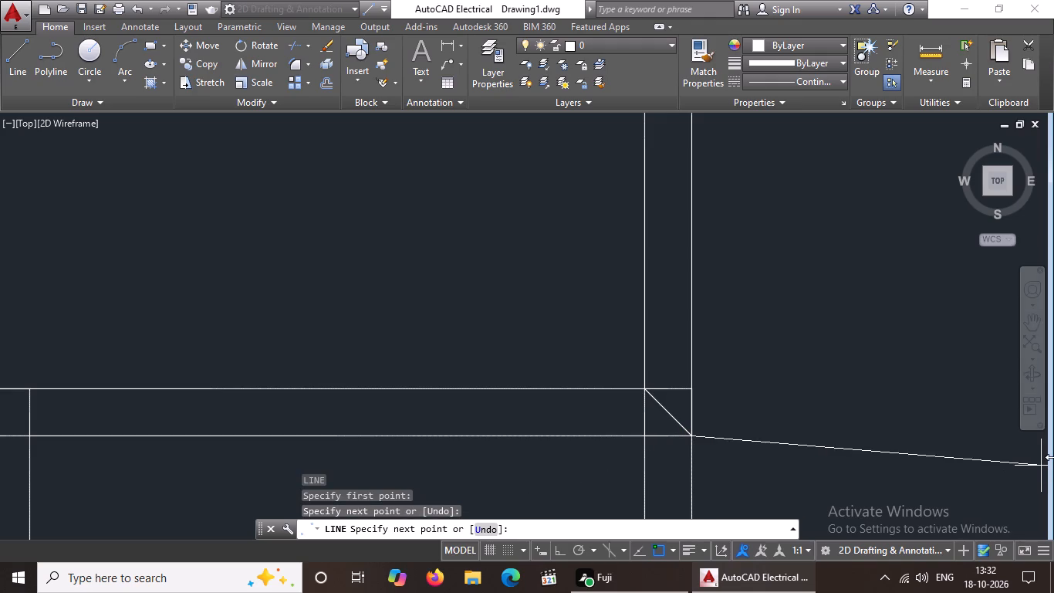
{"action": "key", "text": "Escape"}
{"action": "key", "text": "l"}
{"action": "key", "text": "Return"}
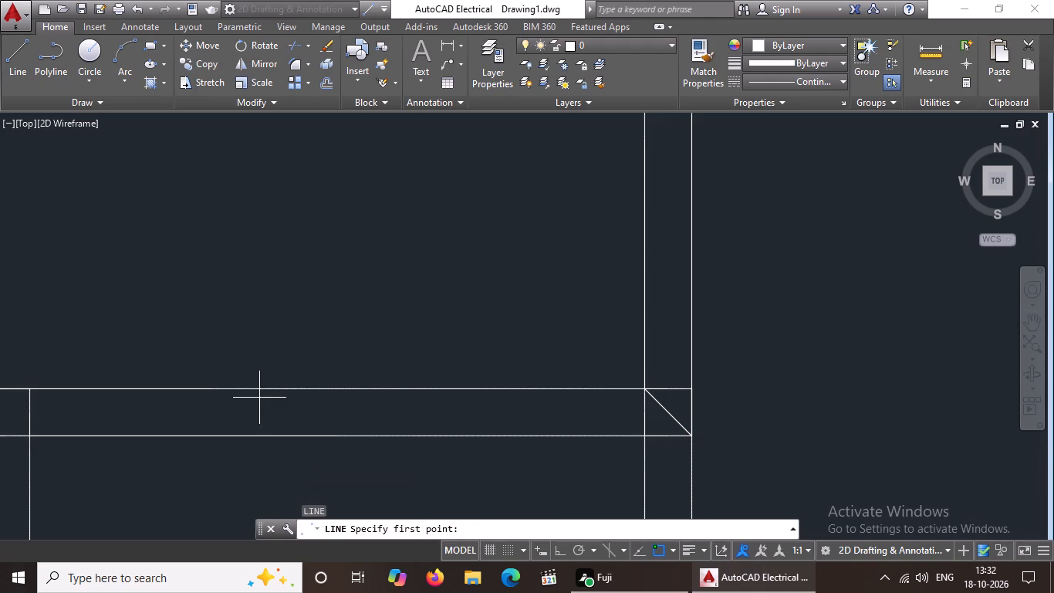
{"action": "left_click", "coordinate": [644, 437]}
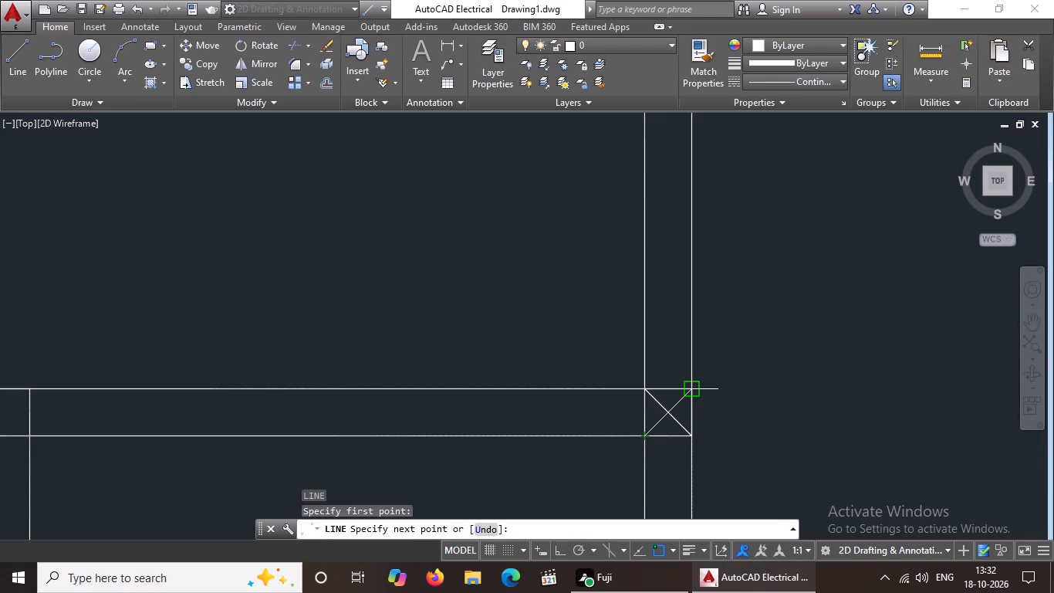
{"action": "left_click", "coordinate": [692, 389]}
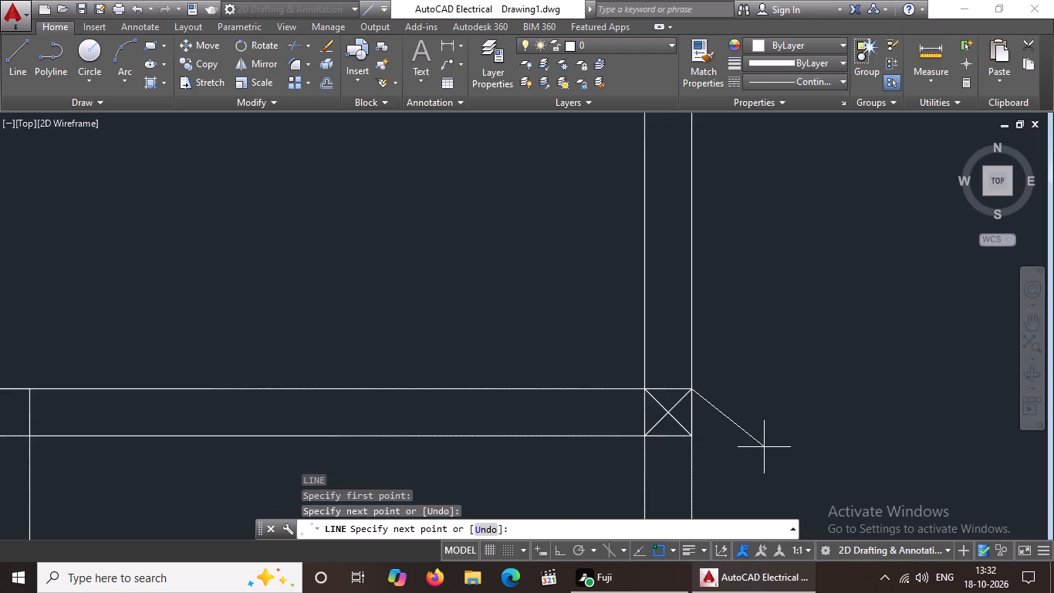
{"action": "key", "text": "Escape"}
Draw a diagonal from lower left to upper right in the junction of the upper-right room's bottom wall with the small room's left wall.
{"action": "scroll", "coordinate": [748, 446], "scroll_direction": "down", "scroll_amount": 3}
{"action": "middle_click_drag", "start_coordinate": [578, 460], "coordinate": [580, 445]}
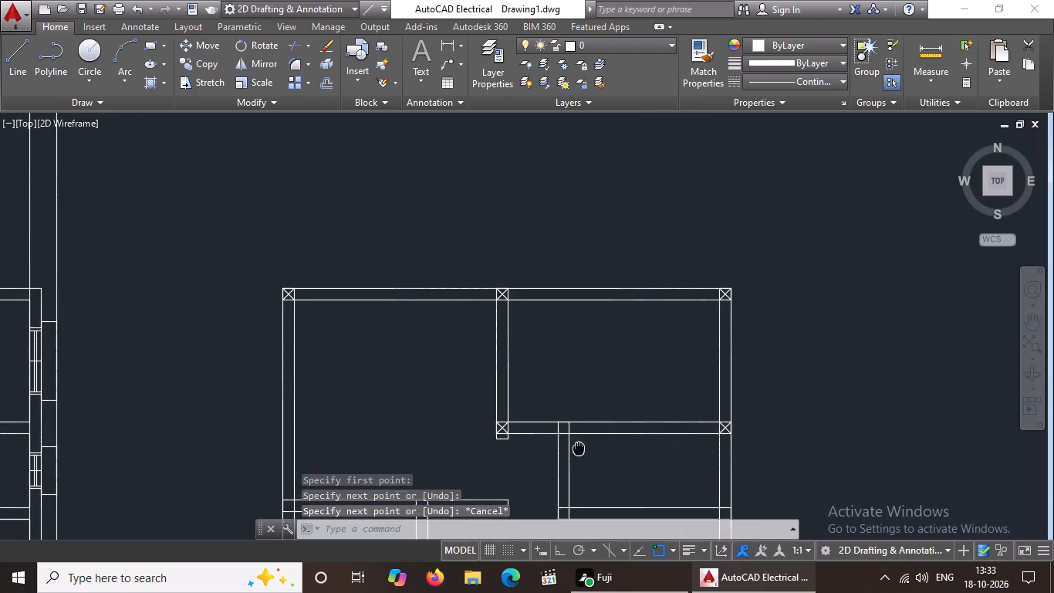
{"action": "middle_click_drag", "start_coordinate": [580, 445], "coordinate": [580, 440]}
{"action": "scroll", "coordinate": [569, 432], "scroll_direction": "up", "scroll_amount": 3}
{"action": "key", "text": "l"}
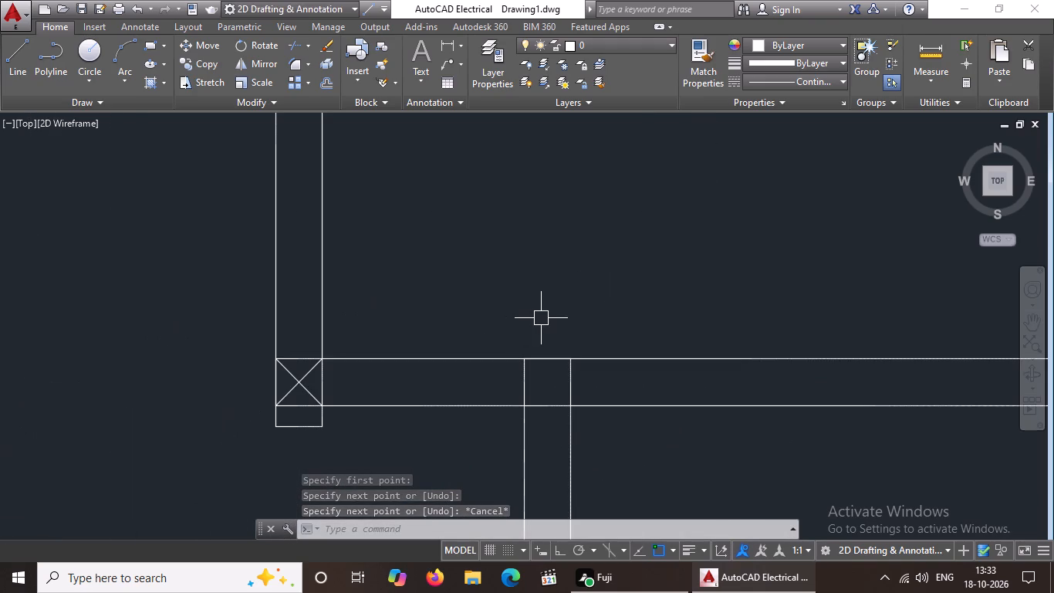
{"action": "key", "text": "Return"}
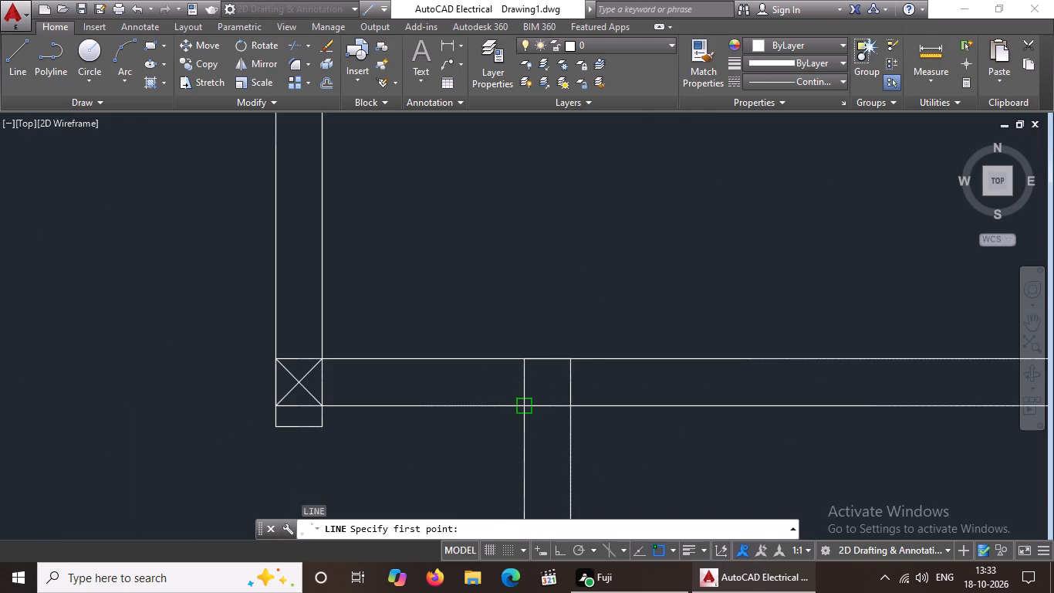
{"action": "left_click", "coordinate": [525, 405]}
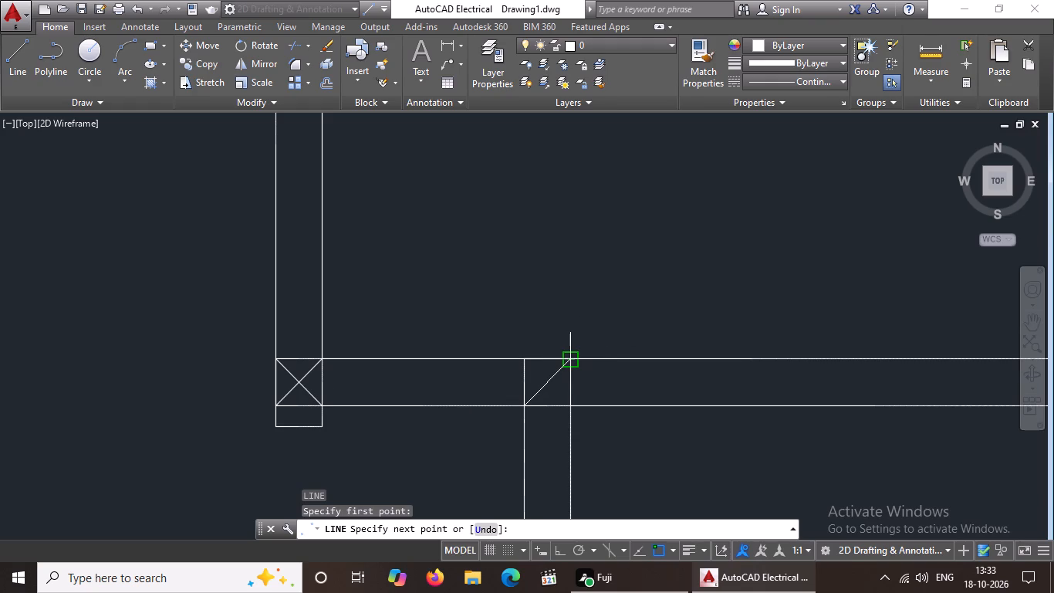
{"action": "left_click", "coordinate": [570, 361]}
{"action": "key", "text": "Escape"}
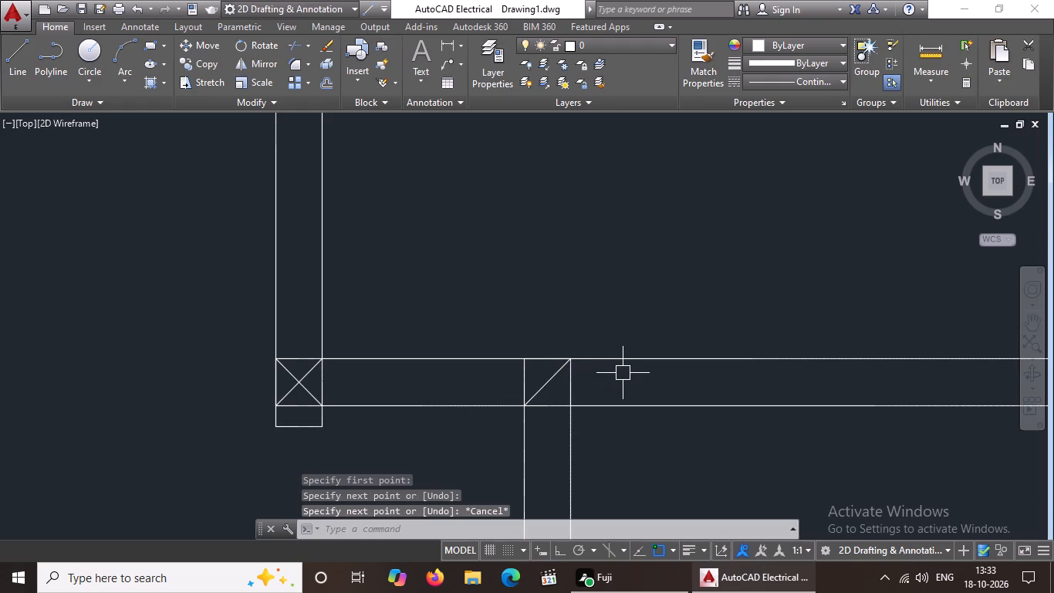
Limit the running object snap modes to Endpoint, Midpoint and Center.
{"action": "type", "text": "os"}
{"action": "key", "text": "space"}
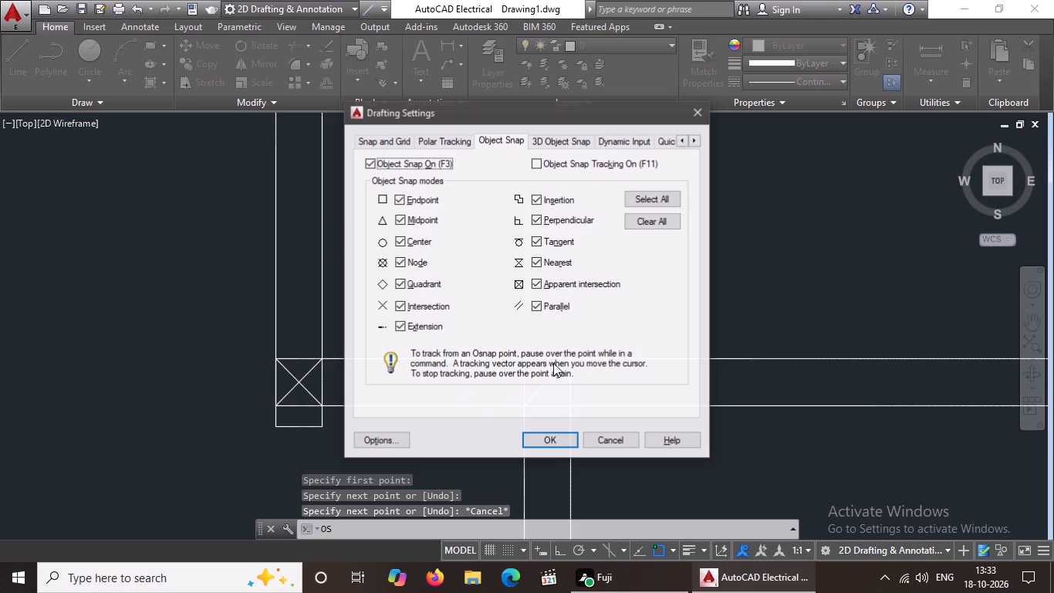
{"action": "left_click", "coordinate": [644, 217]}
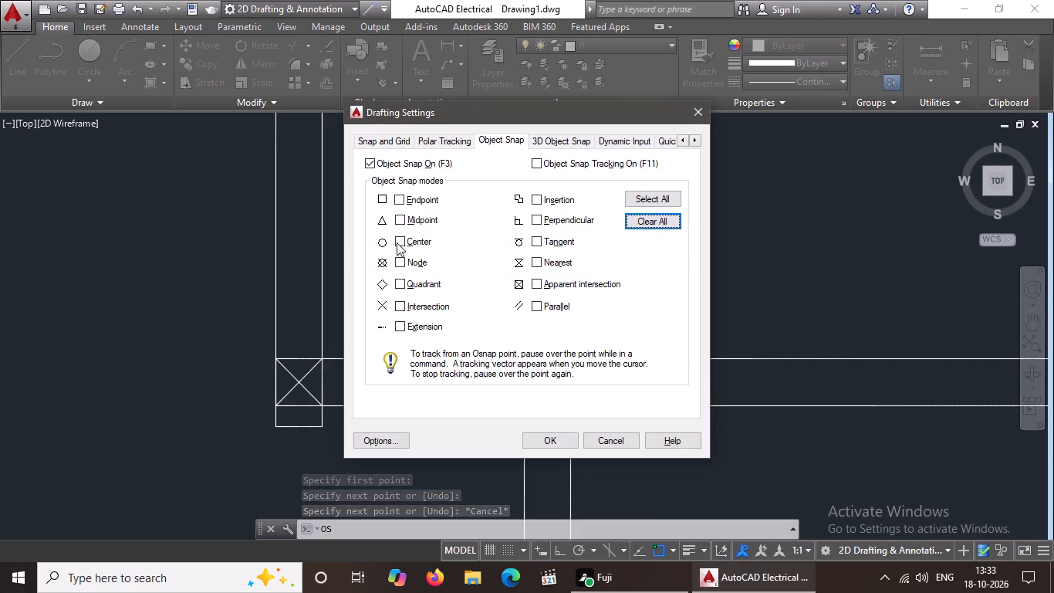
{"action": "left_click", "coordinate": [404, 240]}
{"action": "left_click", "coordinate": [407, 219]}
{"action": "left_click", "coordinate": [409, 191]}
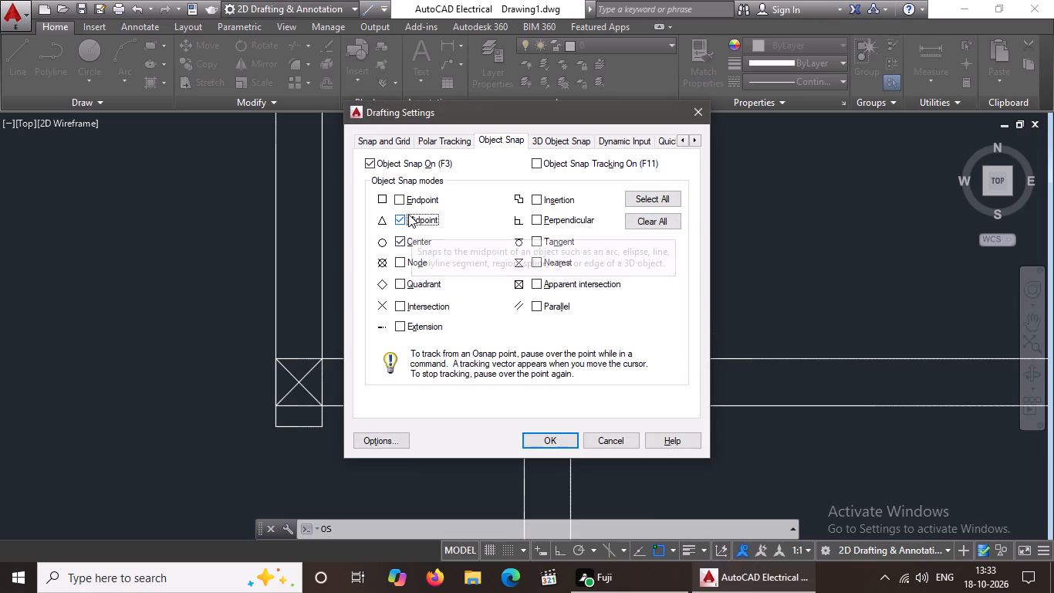
{"action": "left_click", "coordinate": [407, 193]}
{"action": "left_click", "coordinate": [411, 199]}
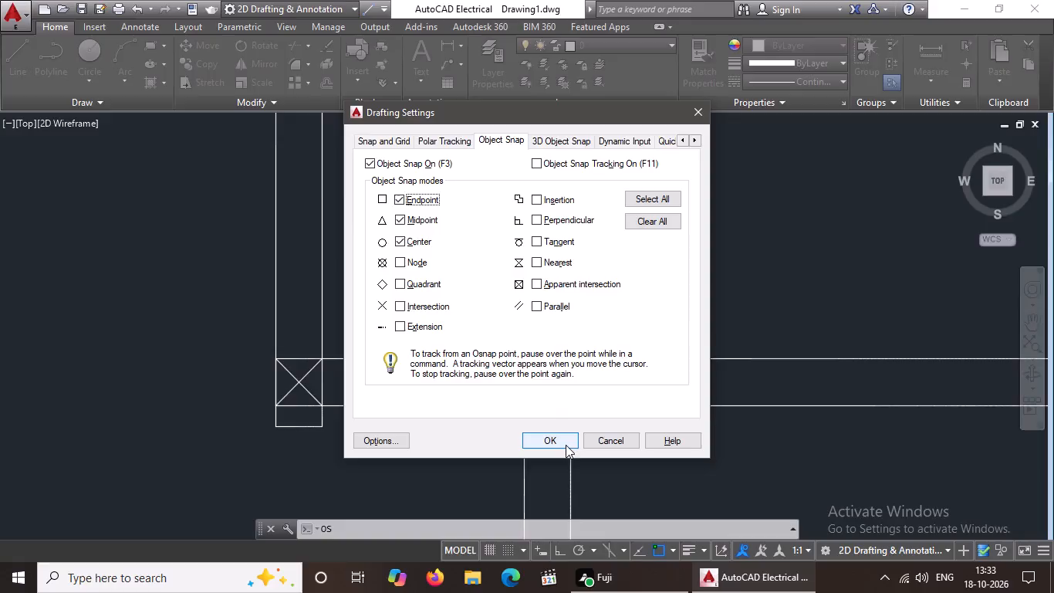
{"action": "left_click", "coordinate": [564, 441]}
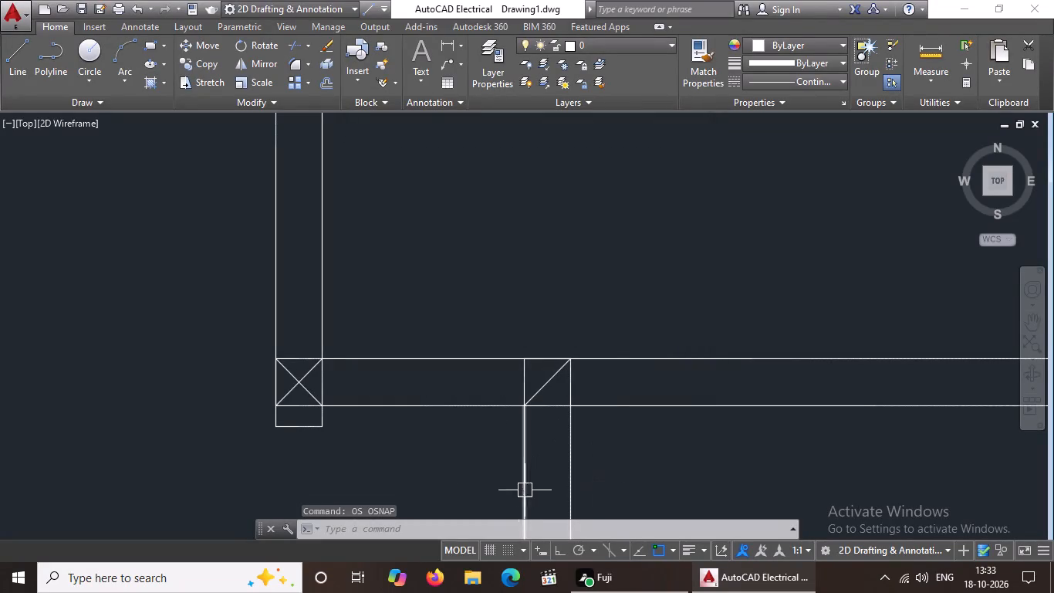
Draw the opposite diagonal across the same junction above the small room's left wall to complete the column mark.
{"action": "key", "text": "l"}
{"action": "key", "text": "Return"}
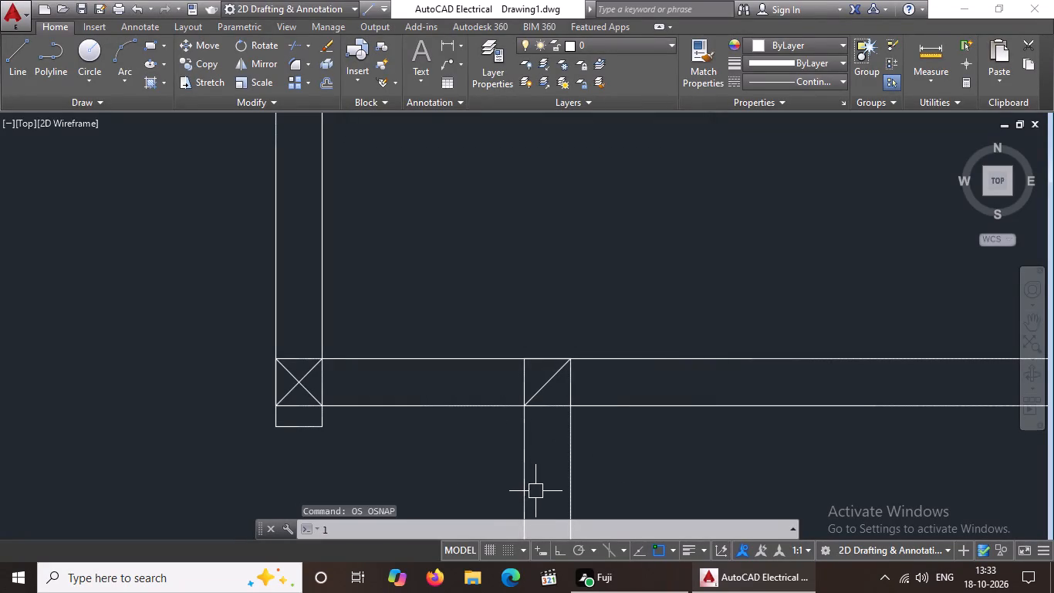
{"action": "left_click", "coordinate": [529, 357]}
{"action": "left_click_drag", "start_coordinate": [571, 408], "coordinate": [581, 409]}
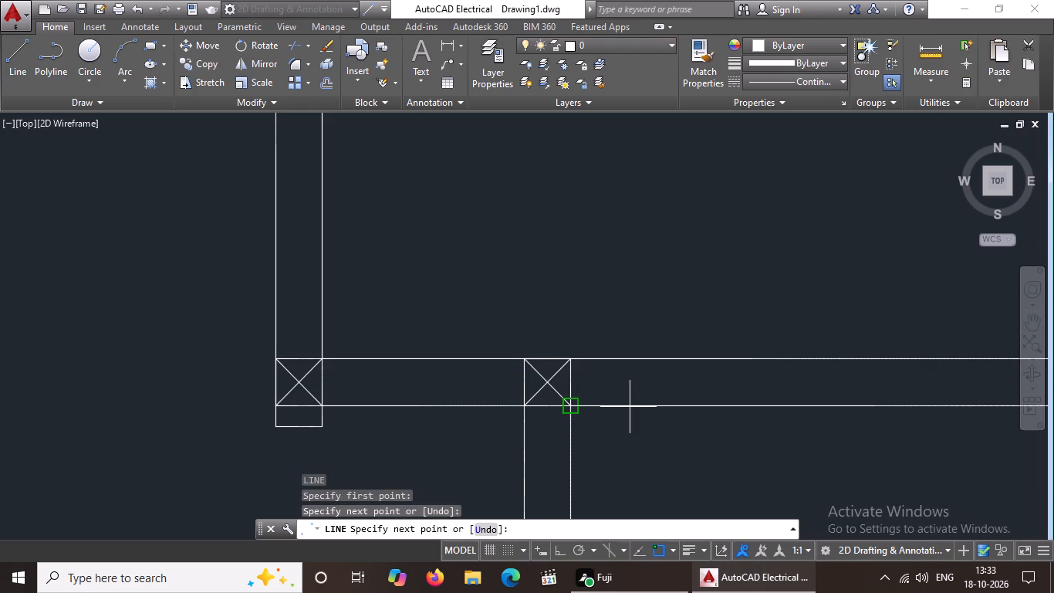
{"action": "key", "text": "Escape"}
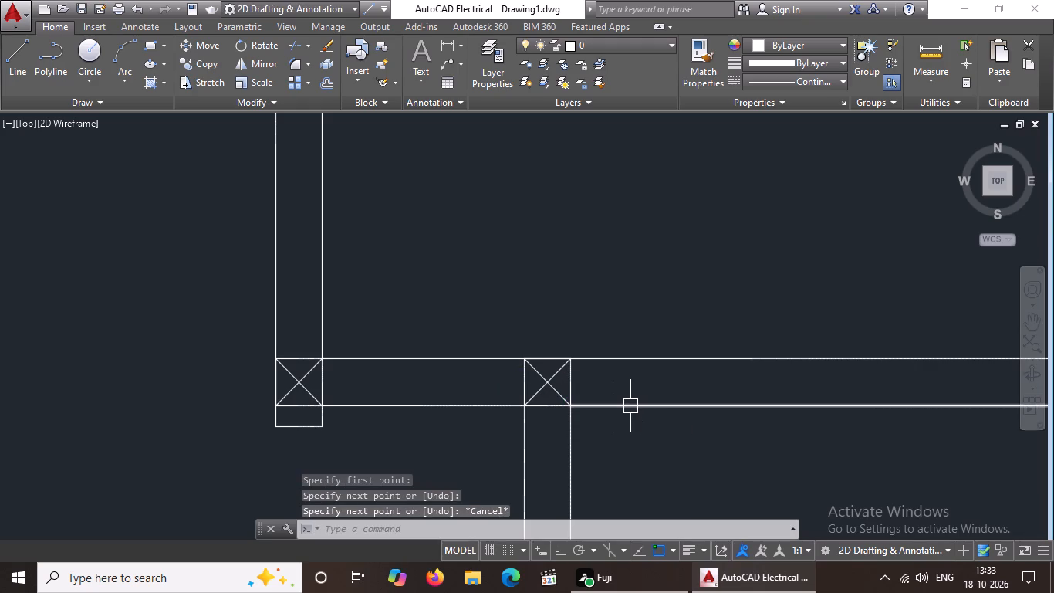
Draw two crossing diagonals in the lower-left wall corner of the small room below the upper-right room.
{"action": "scroll", "coordinate": [630, 406], "scroll_direction": "down", "scroll_amount": 3}
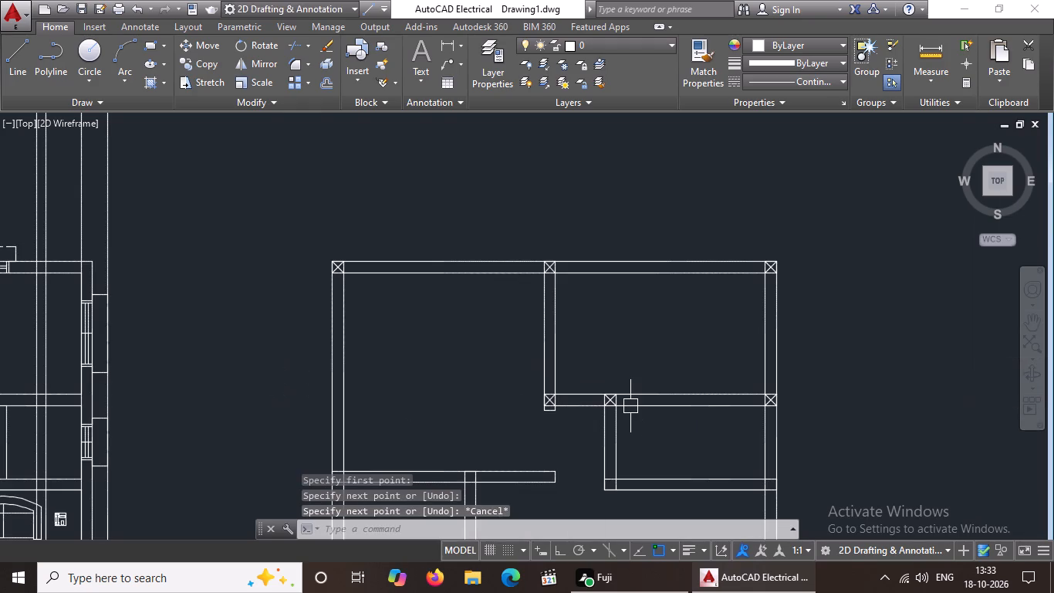
{"action": "middle_click", "coordinate": [650, 364]}
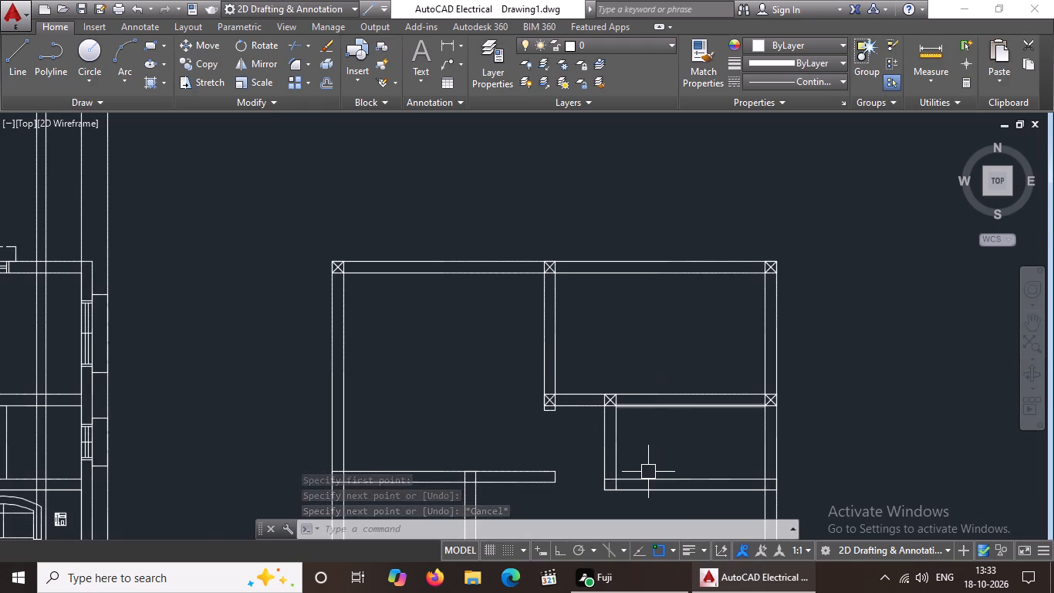
{"action": "scroll", "coordinate": [648, 472], "scroll_direction": "up", "scroll_amount": 3}
{"action": "scroll", "coordinate": [648, 471], "scroll_direction": "down", "scroll_amount": 3}
{"action": "scroll", "coordinate": [725, 500], "scroll_direction": "up", "scroll_amount": 3}
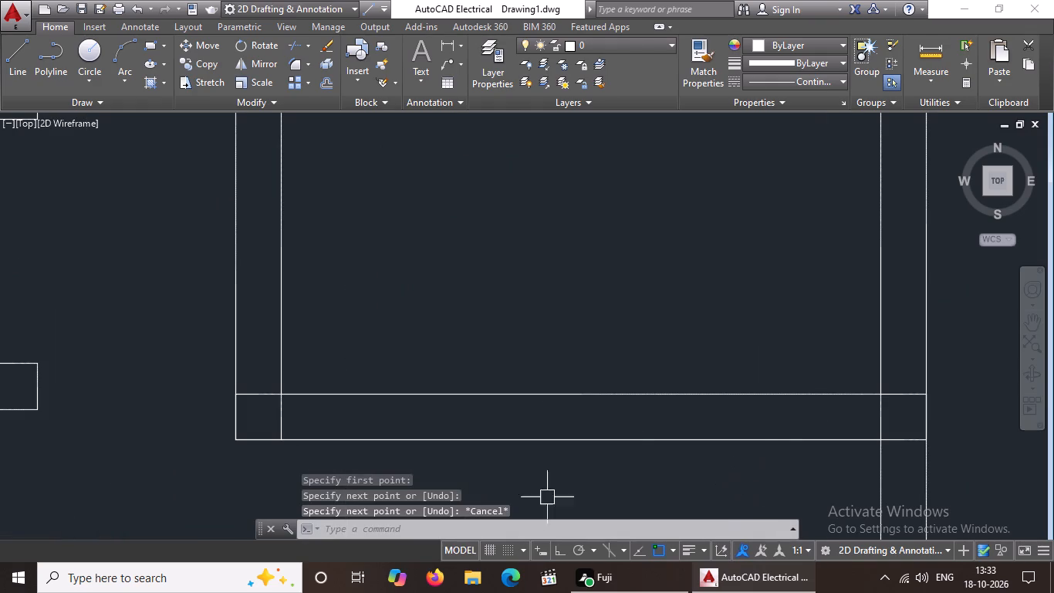
{"action": "key", "text": "l"}
{"action": "key", "text": "Return"}
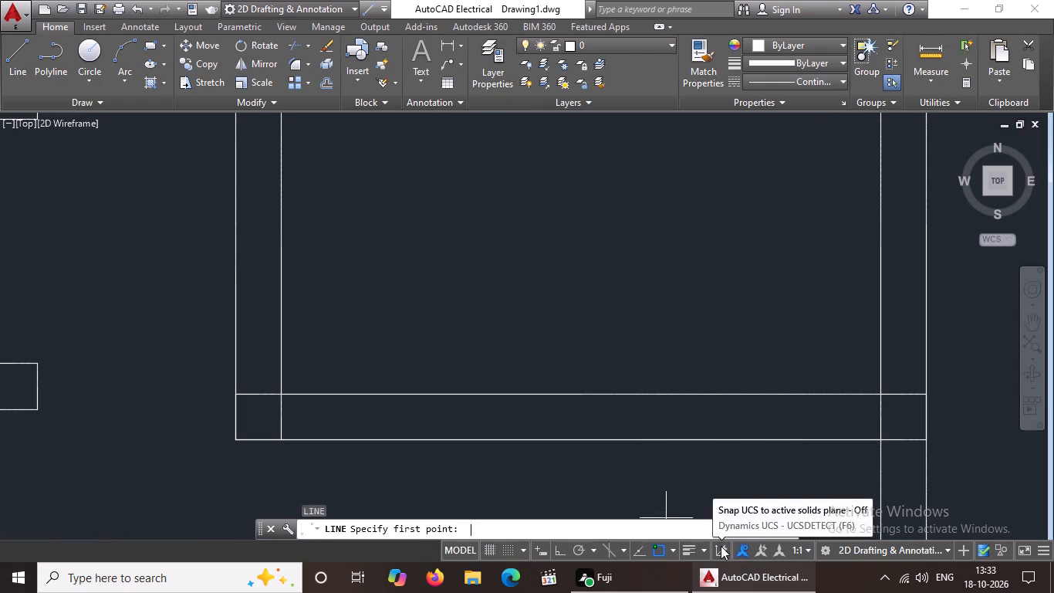
{"action": "left_click", "coordinate": [240, 399]}
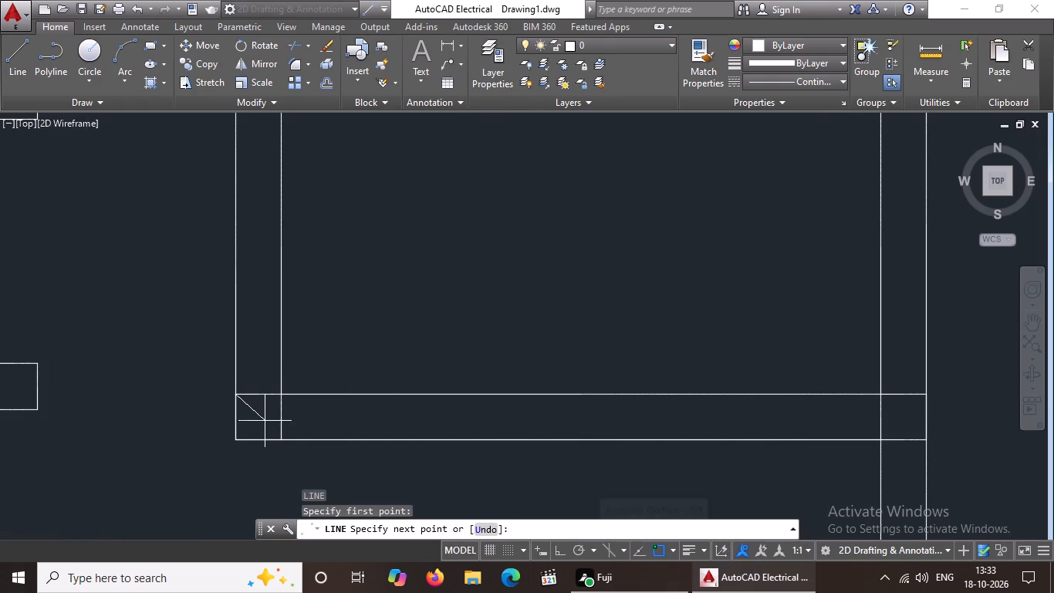
{"action": "left_click", "coordinate": [282, 438]}
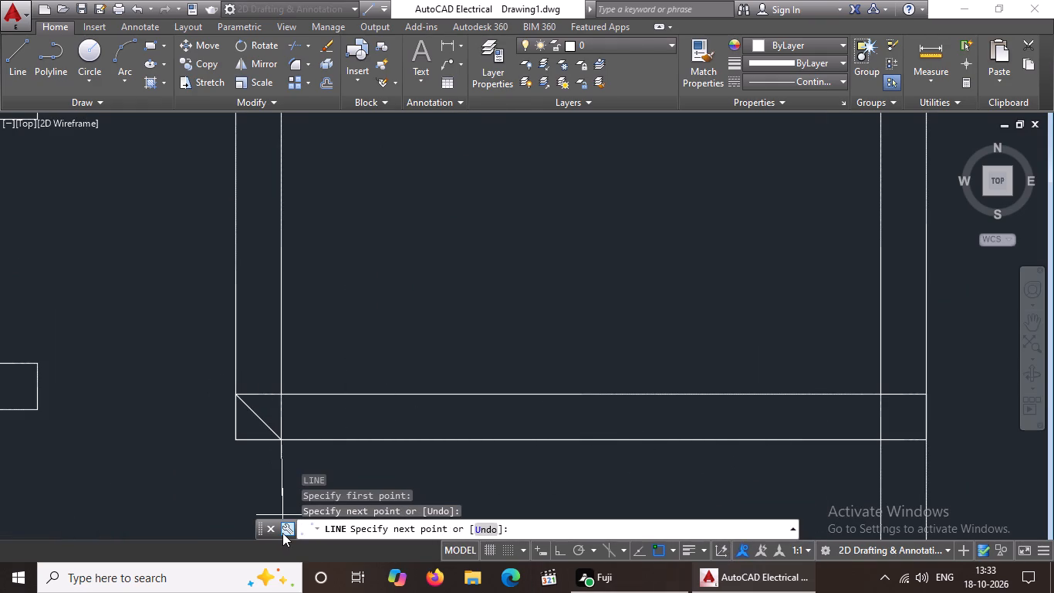
{"action": "key", "text": "Escape"}
{"action": "key", "text": "l"}
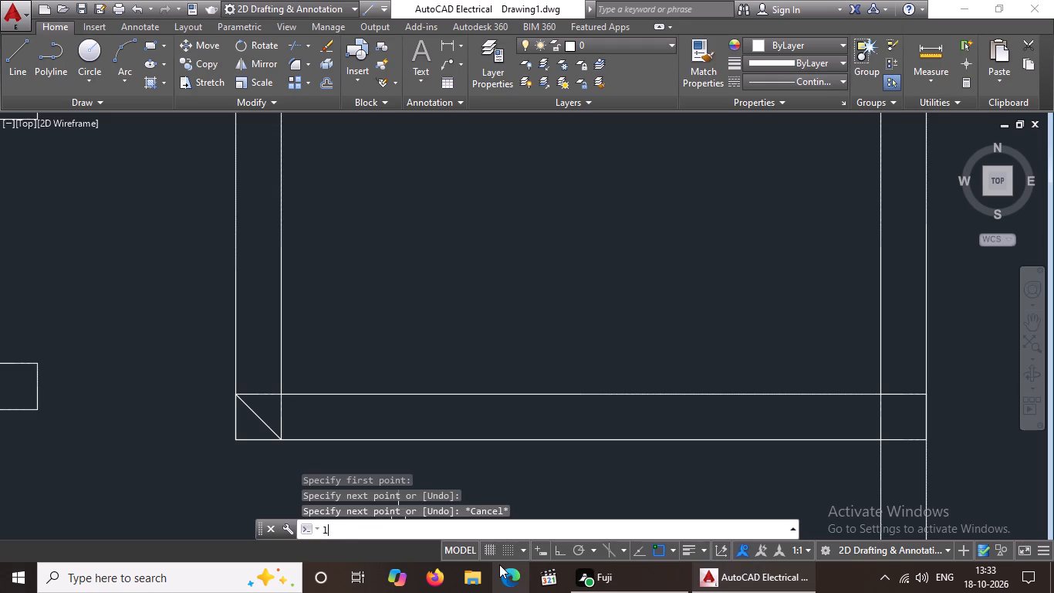
{"action": "key", "text": "Return"}
{"action": "left_click", "coordinate": [233, 435]}
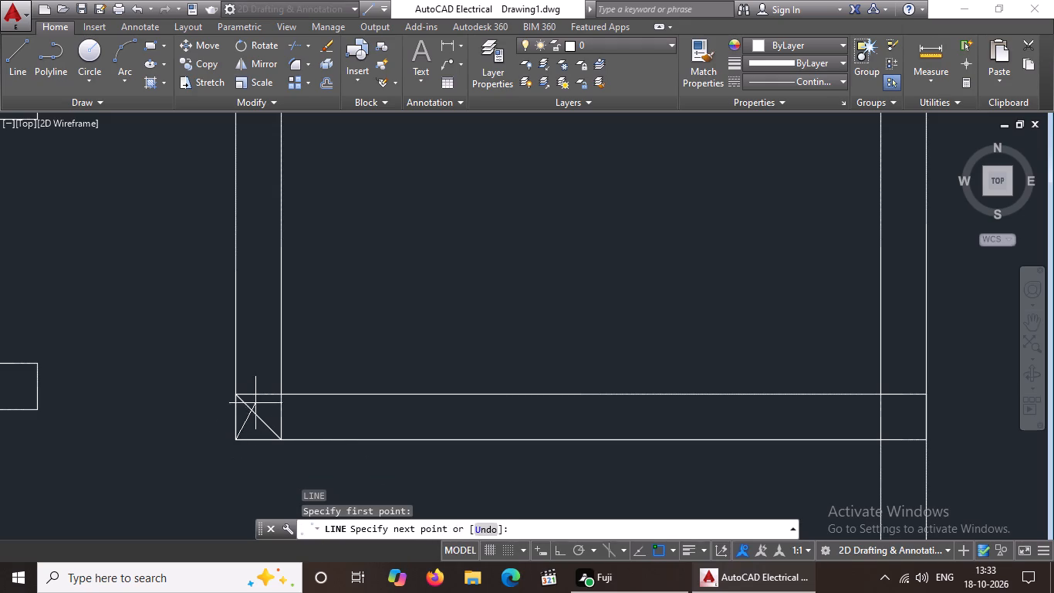
{"action": "left_click_drag", "start_coordinate": [282, 397], "coordinate": [287, 386]}
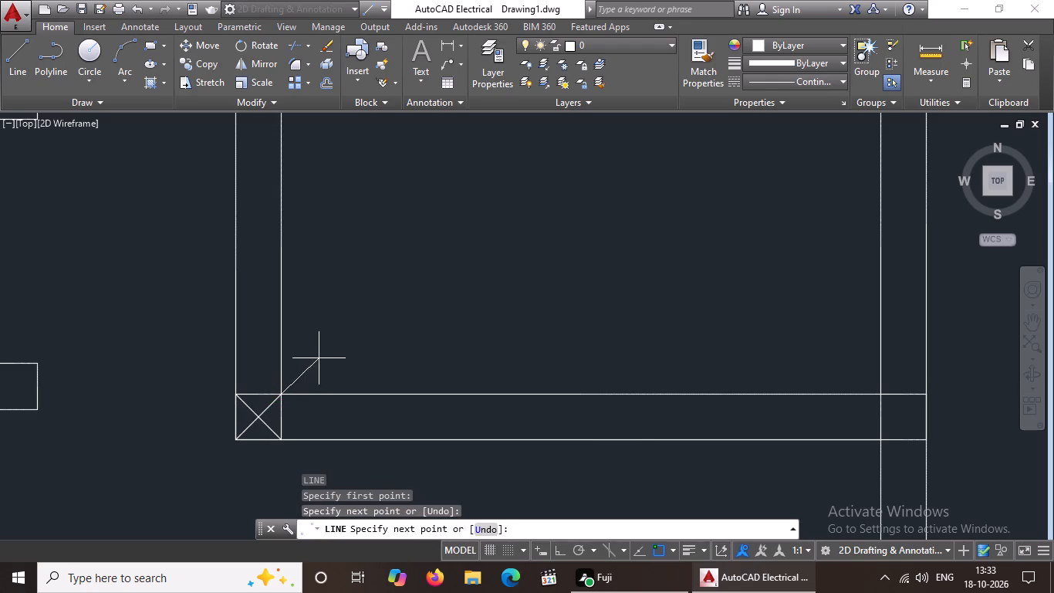
{"action": "key", "text": "Escape"}
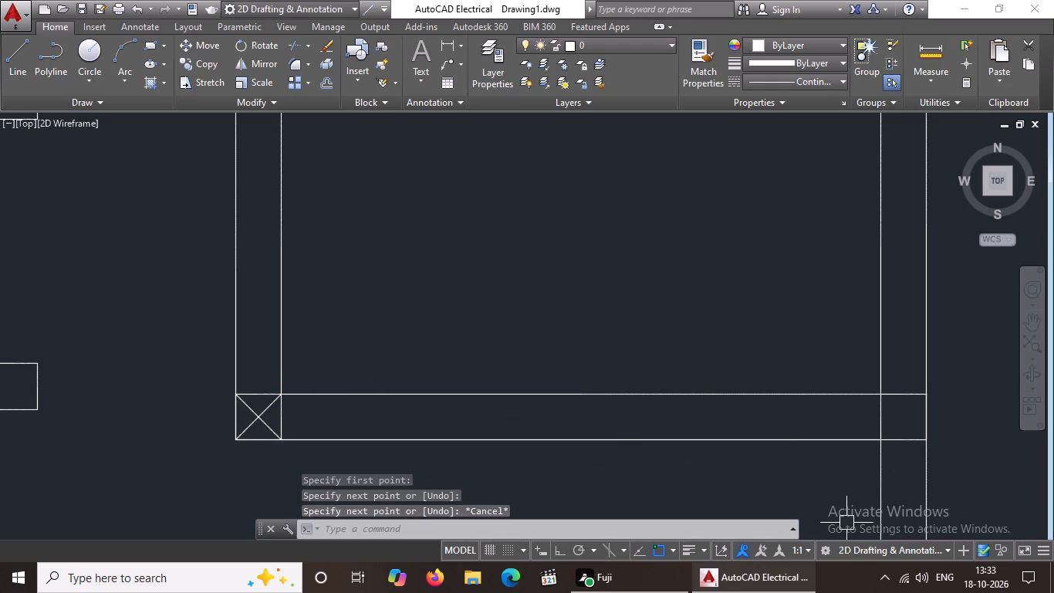
Draw two crossing diagonals in the junction of the small room's bottom wall with the outer right wall.
{"action": "key", "text": "l"}
{"action": "key", "text": "Return"}
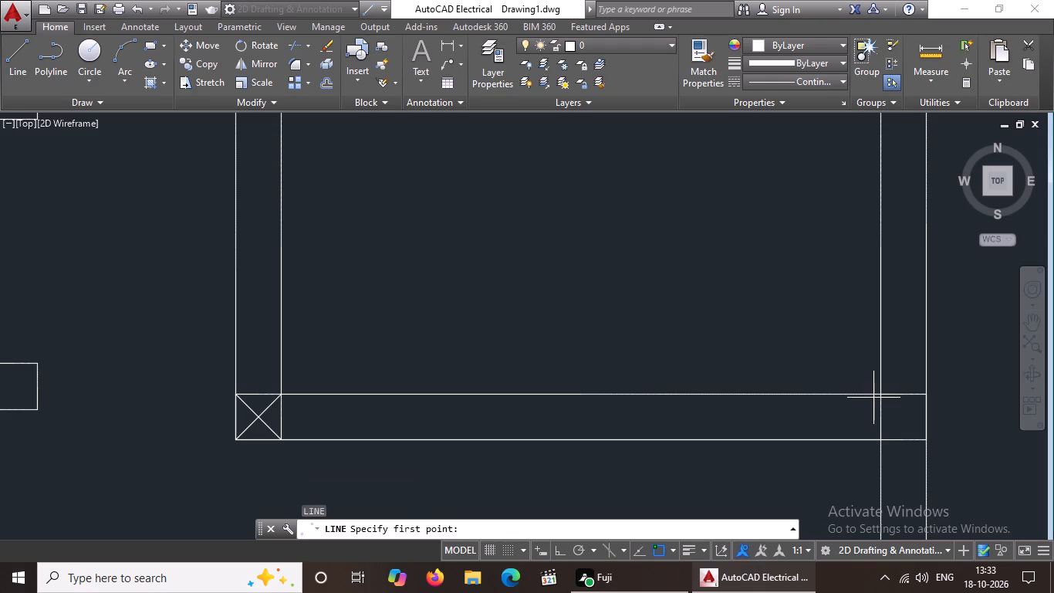
{"action": "left_click", "coordinate": [885, 391]}
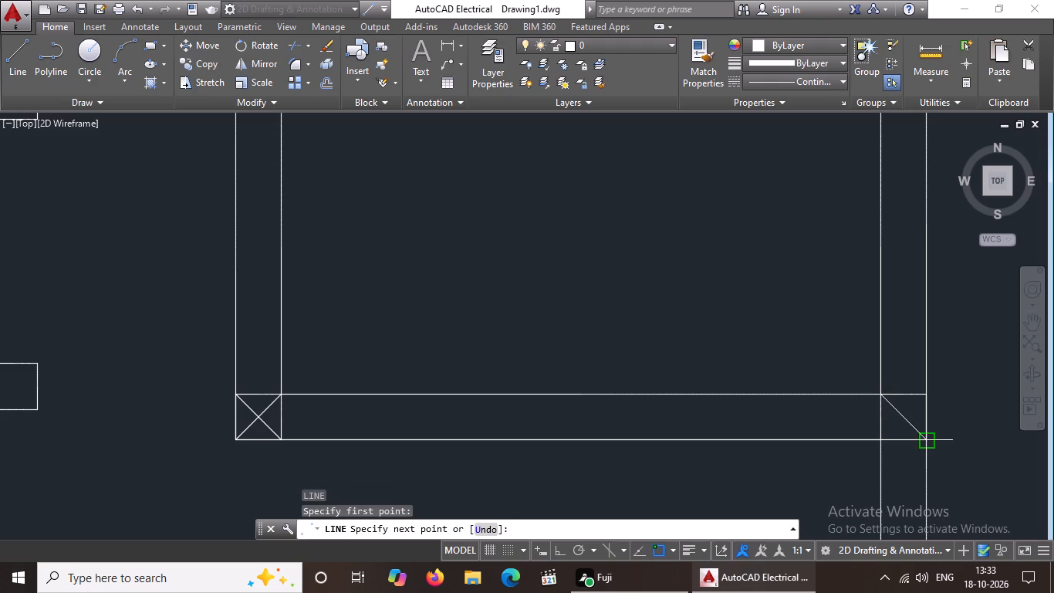
{"action": "left_click", "coordinate": [924, 439]}
{"action": "key", "text": "Escape"}
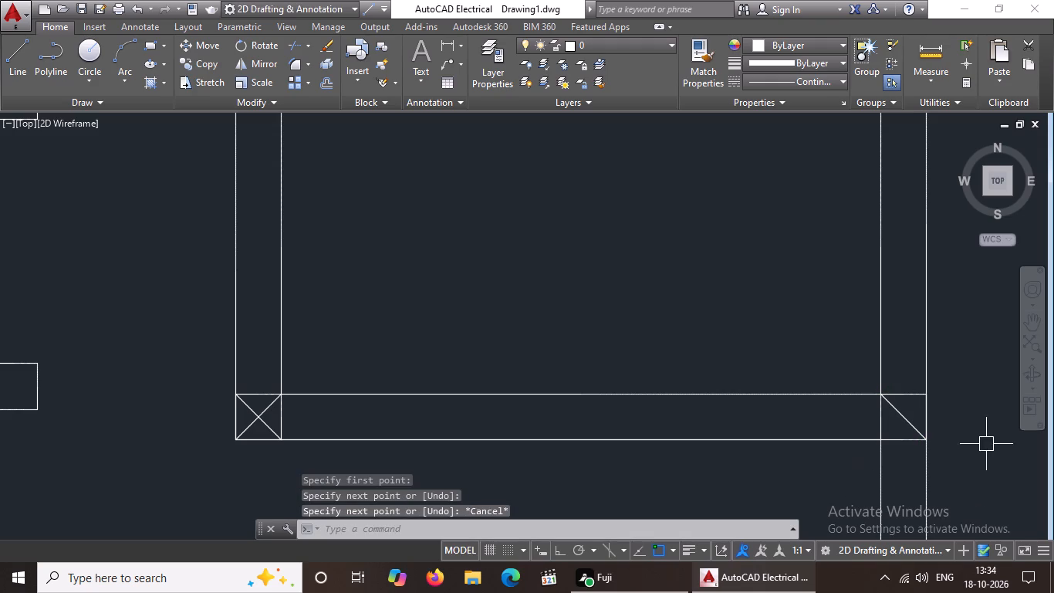
{"action": "left_click", "coordinate": [8, 69]}
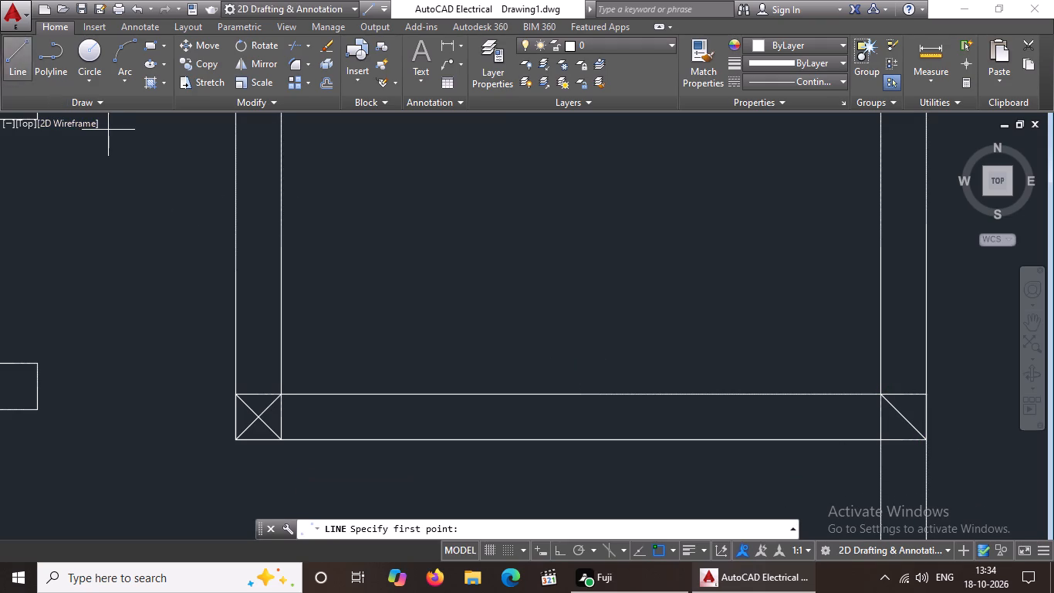
{"action": "left_click_drag", "start_coordinate": [883, 442], "coordinate": [906, 424]}
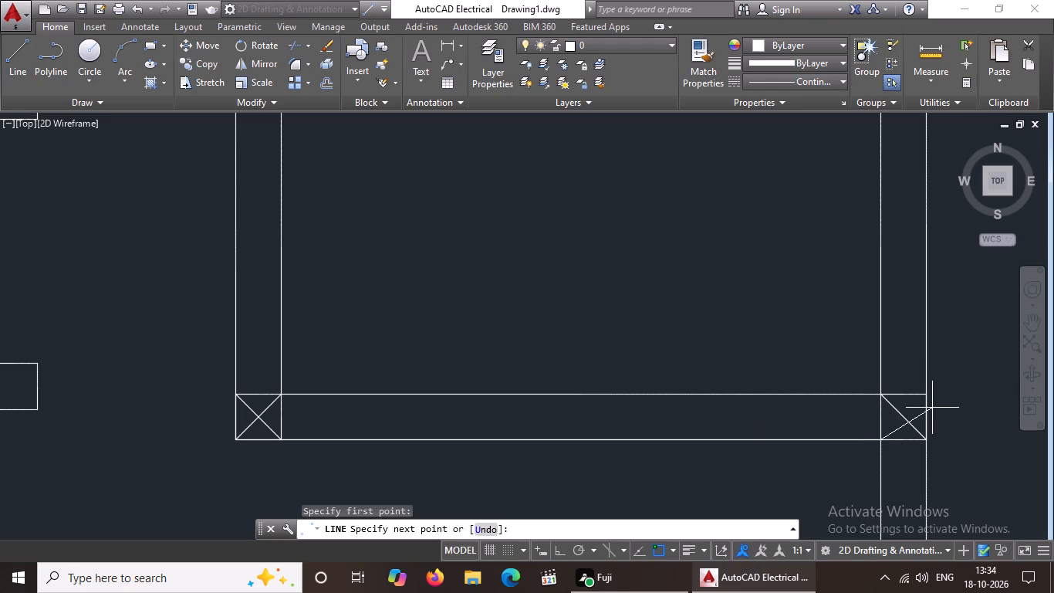
{"action": "left_click_drag", "start_coordinate": [928, 395], "coordinate": [944, 382]}
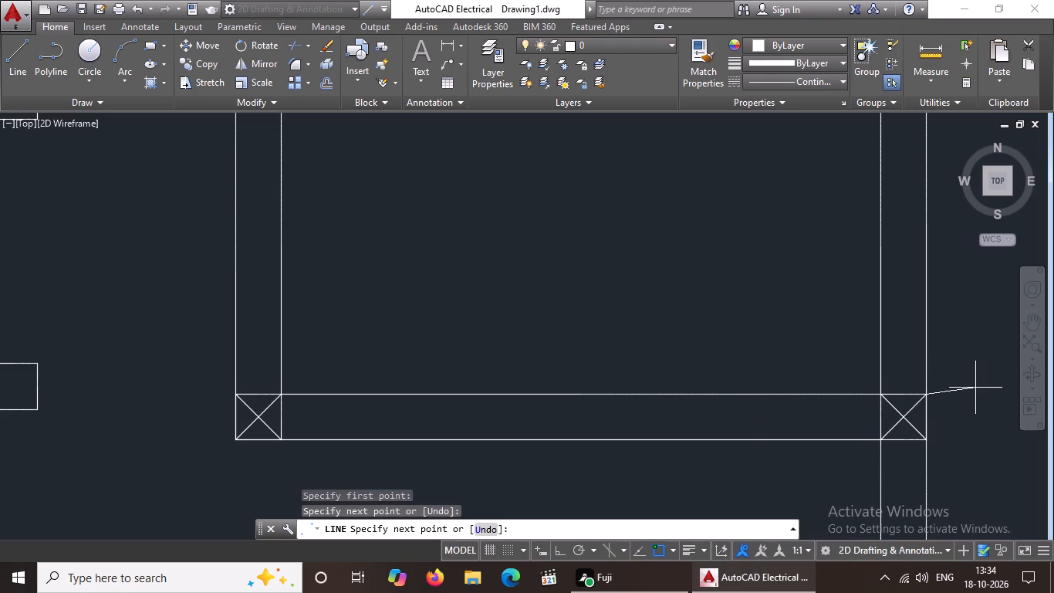
{"action": "key", "text": "Escape"}
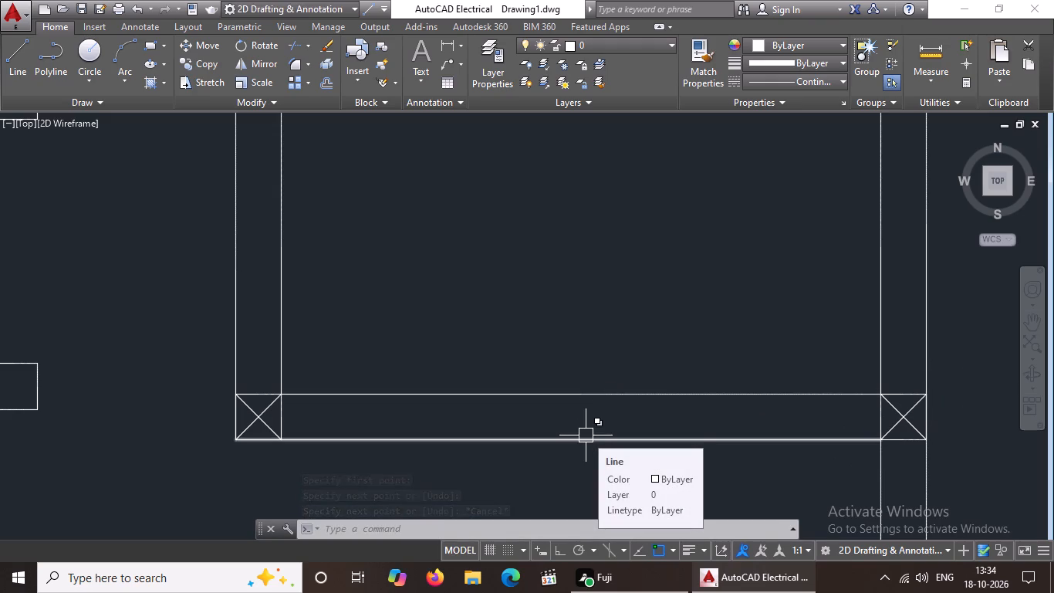
Draw two crossing diagonals where the outer left wall meets the upper wall of the small left-side room in the right-hand plan.
{"action": "scroll", "coordinate": [627, 405], "scroll_direction": "down", "scroll_amount": 1}
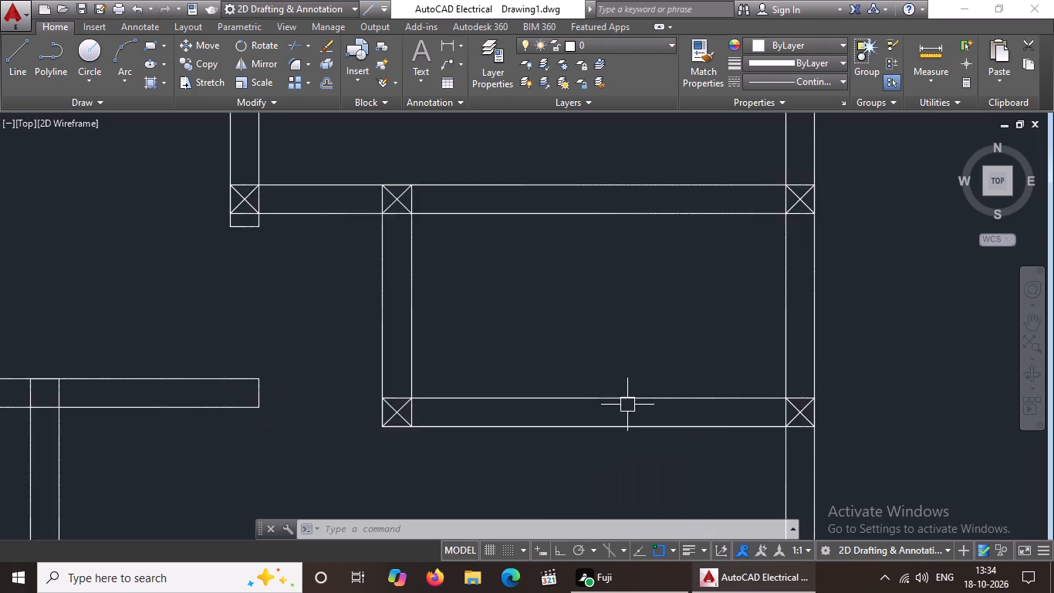
{"action": "scroll", "coordinate": [627, 405], "scroll_direction": "down", "scroll_amount": 2}
{"action": "middle_click_drag", "start_coordinate": [580, 433], "coordinate": [597, 330]}
{"action": "scroll", "coordinate": [309, 280], "scroll_direction": "up", "scroll_amount": 1}
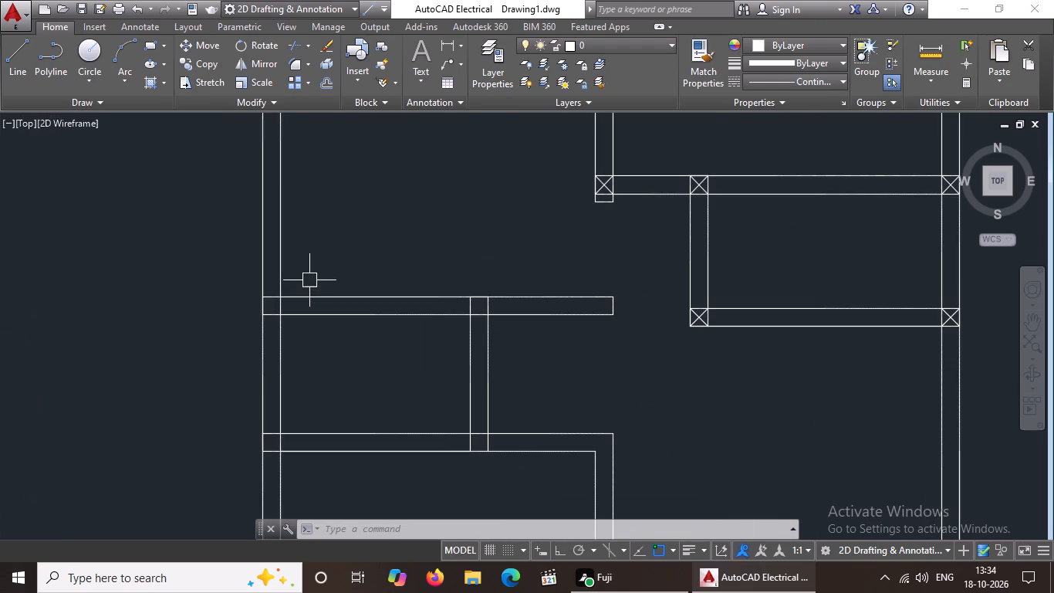
{"action": "left_click", "coordinate": [22, 64]}
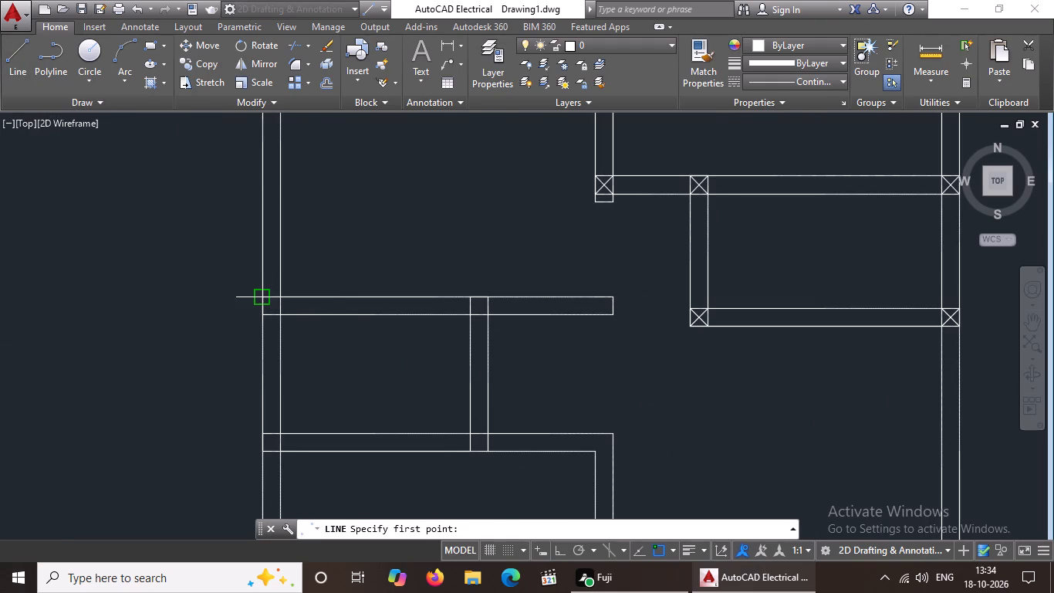
{"action": "left_click", "coordinate": [260, 296]}
{"action": "left_click", "coordinate": [281, 315]}
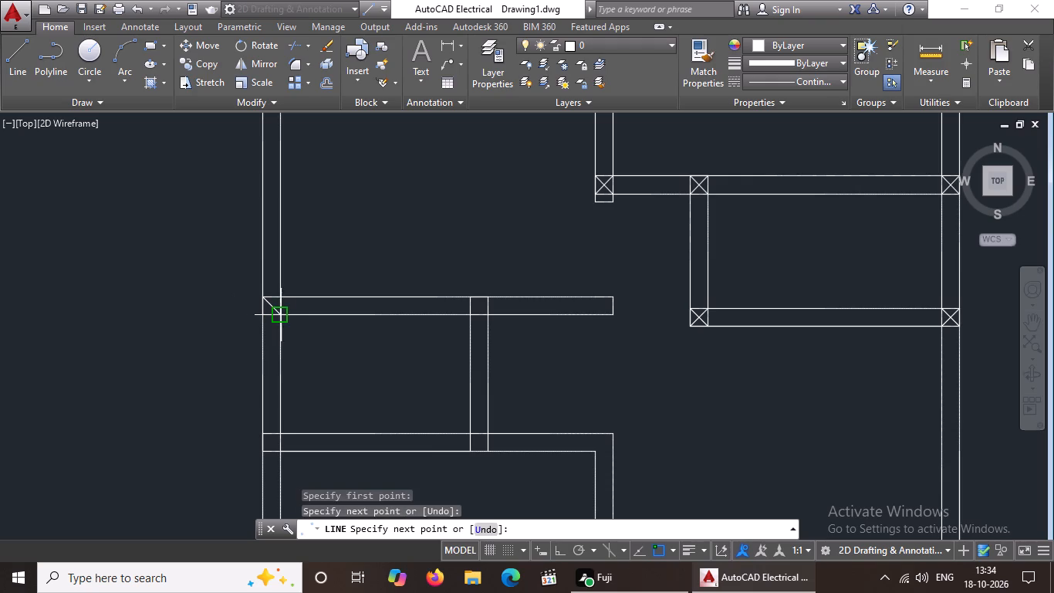
{"action": "key", "text": "Escape"}
{"action": "scroll", "coordinate": [262, 303], "scroll_direction": "up", "scroll_amount": 2}
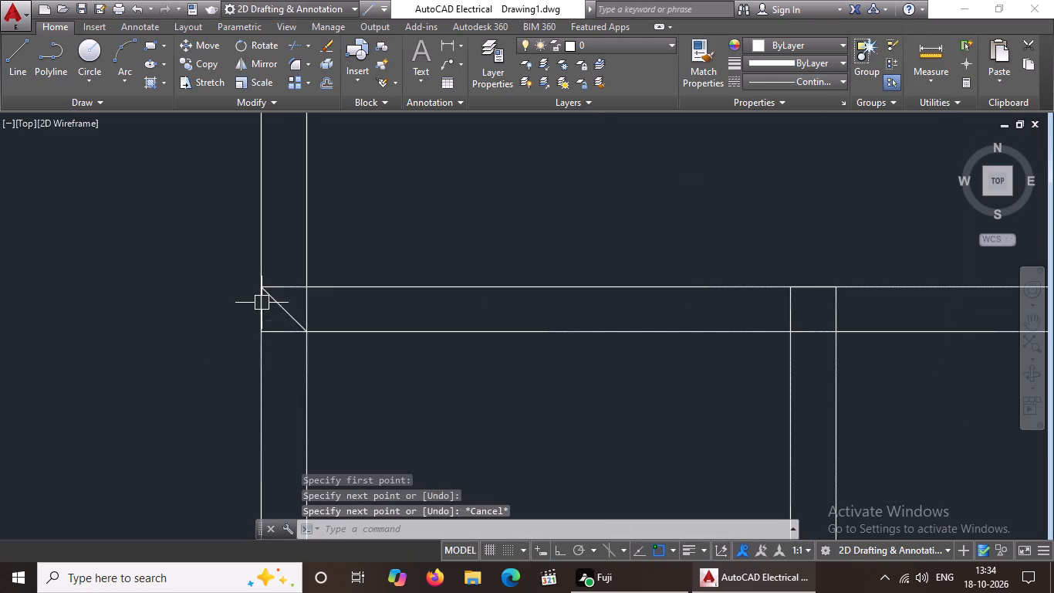
{"action": "left_click", "coordinate": [15, 68]}
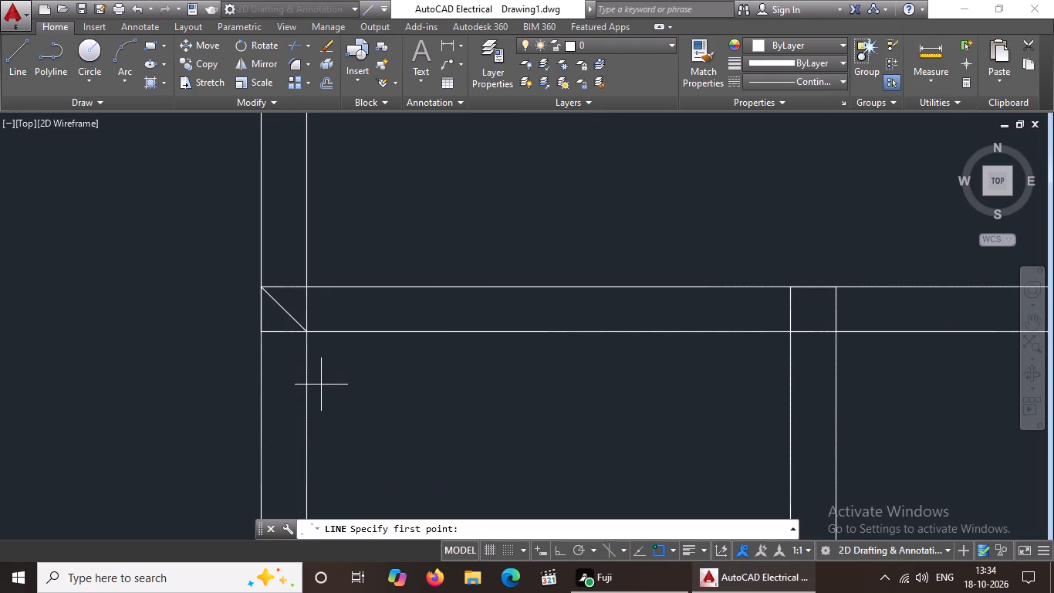
{"action": "left_click", "coordinate": [254, 330]}
{"action": "left_click", "coordinate": [302, 289]}
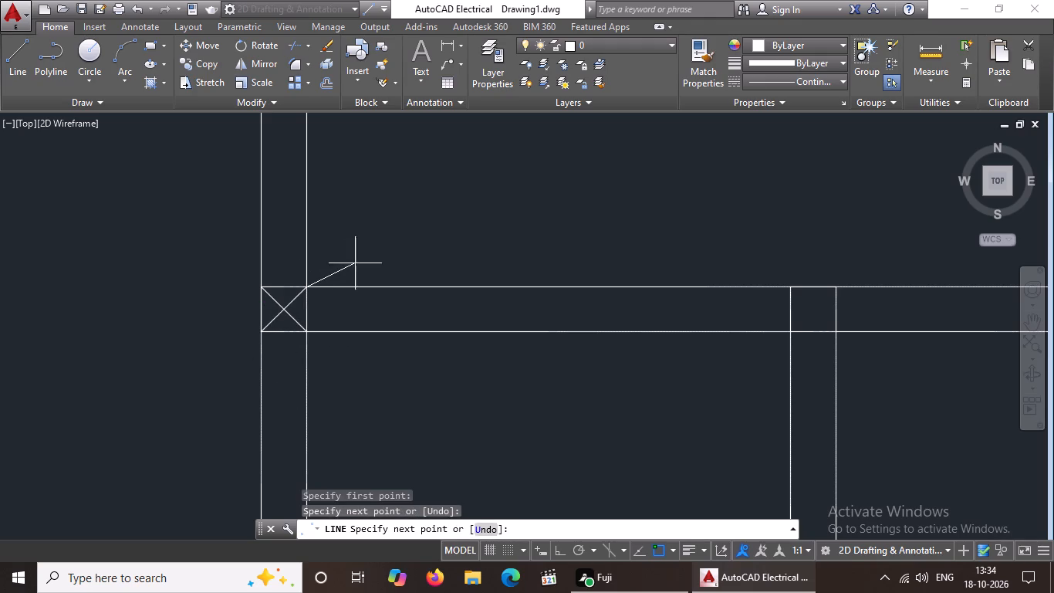
{"action": "key", "text": "Escape"}
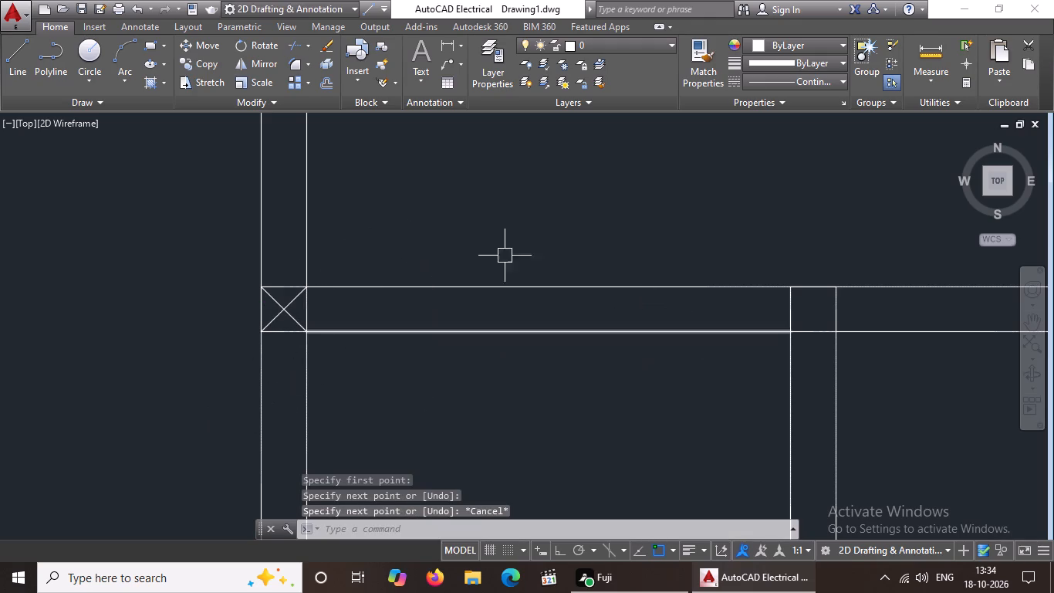
Draw two crossing diagonals where the small left-side room's short vertical partition meets its upper wall.
{"action": "left_click", "coordinate": [13, 70]}
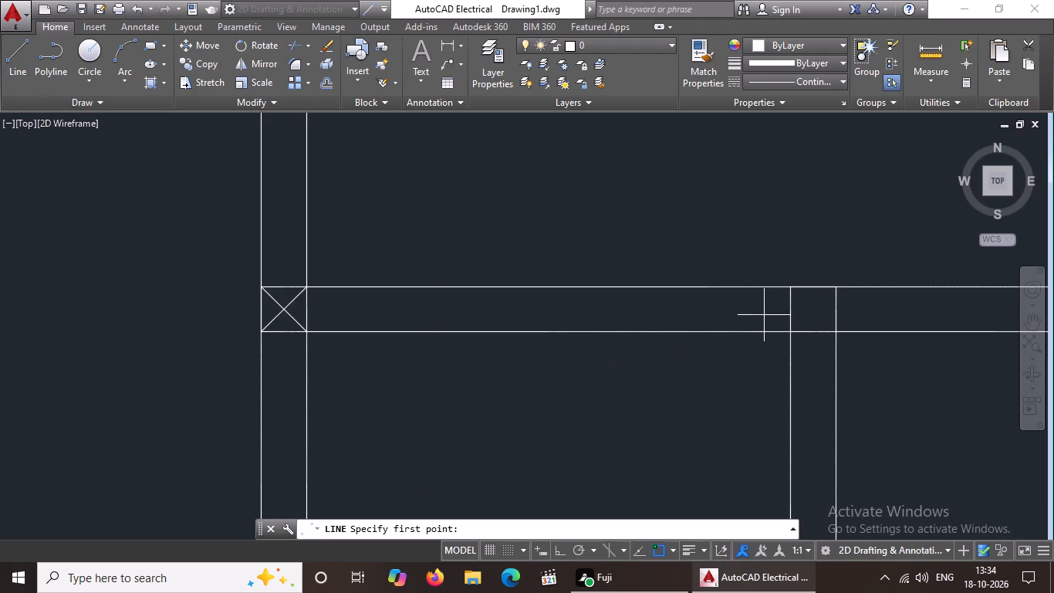
{"action": "left_click_drag", "start_coordinate": [795, 333], "coordinate": [802, 327]}
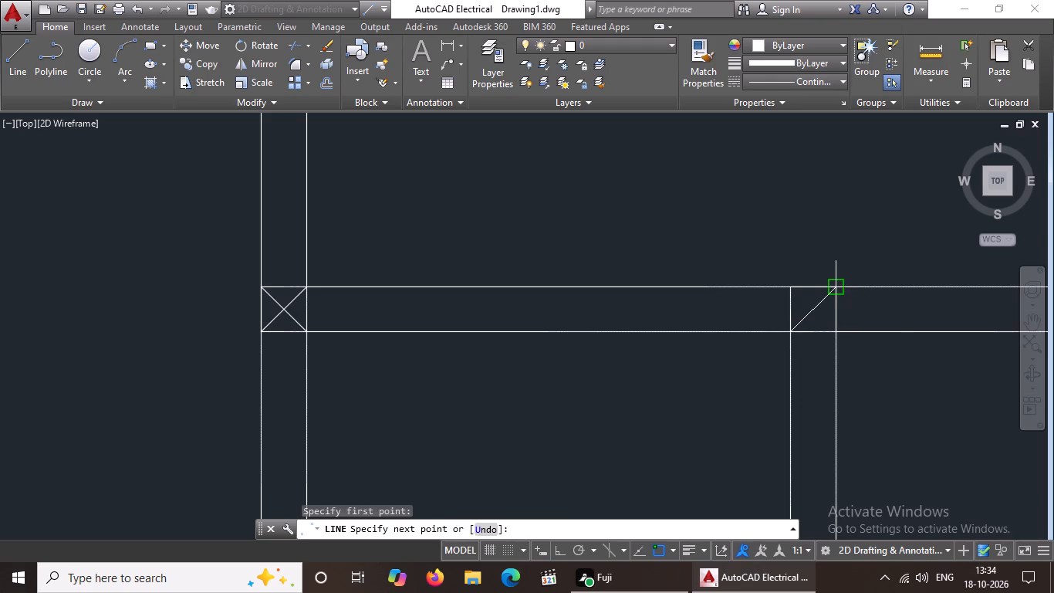
{"action": "left_click", "coordinate": [836, 288]}
{"action": "key", "text": "Escape"}
{"action": "key", "text": "l"}
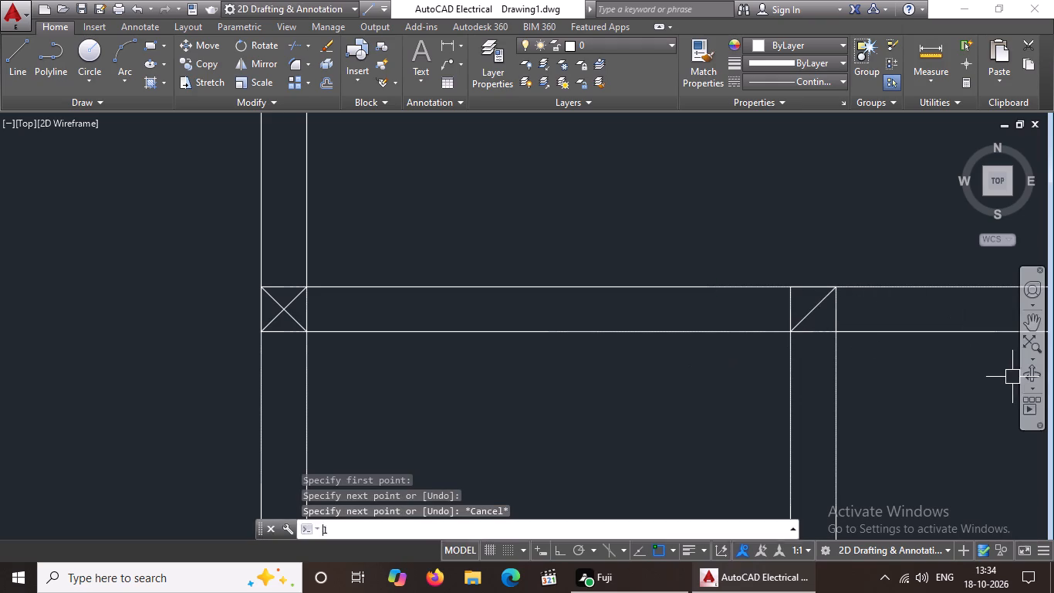
{"action": "key", "text": "Return"}
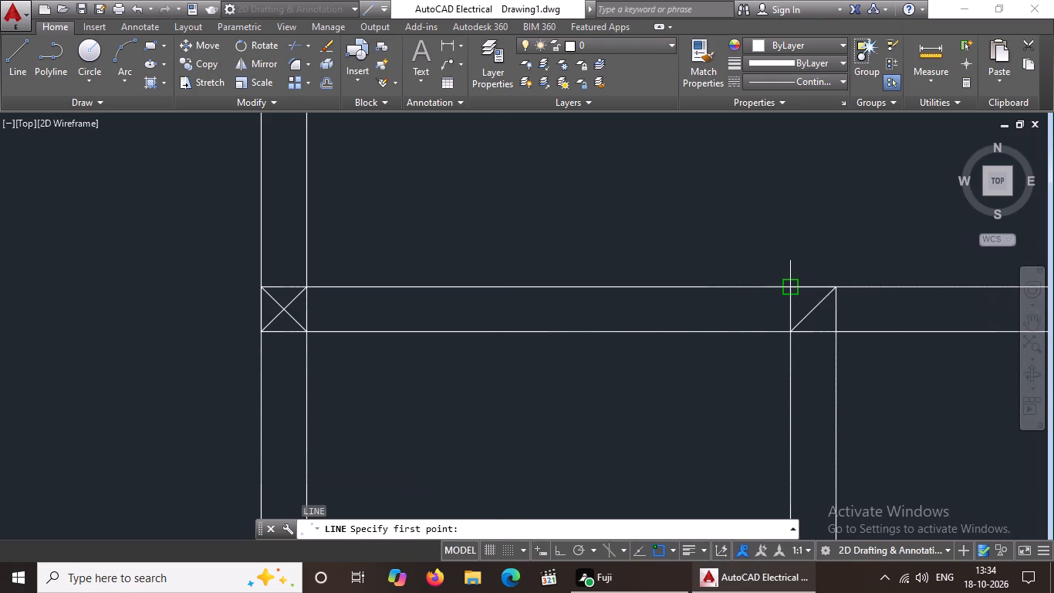
{"action": "left_click_drag", "start_coordinate": [788, 290], "coordinate": [796, 303]}
{"action": "left_click", "coordinate": [841, 329]}
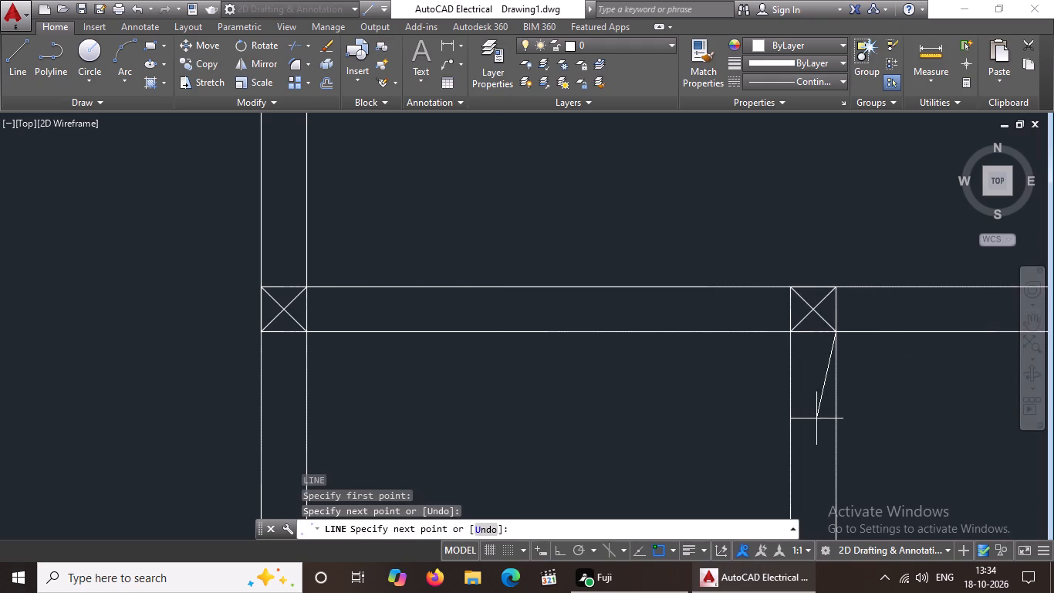
{"action": "key", "text": "Escape"}
Draw two crossing diagonals where the outer left wall meets the small left-side room's lower wall.
{"action": "scroll", "coordinate": [826, 407], "scroll_direction": "down", "scroll_amount": 3}
{"action": "middle_click_drag", "start_coordinate": [883, 411], "coordinate": [800, 393]}
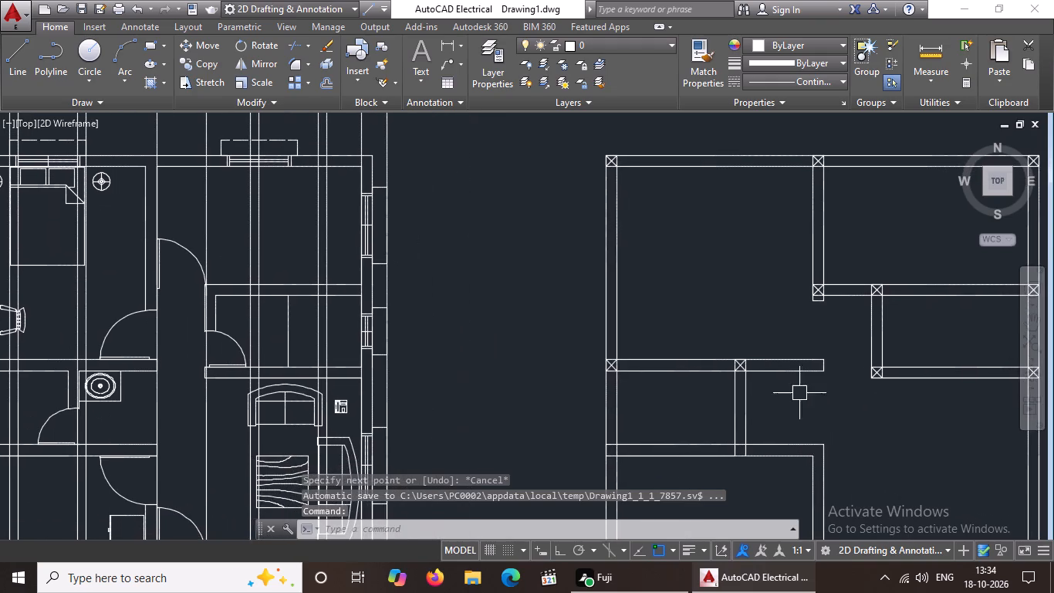
{"action": "middle_click_drag", "start_coordinate": [784, 446], "coordinate": [776, 409]}
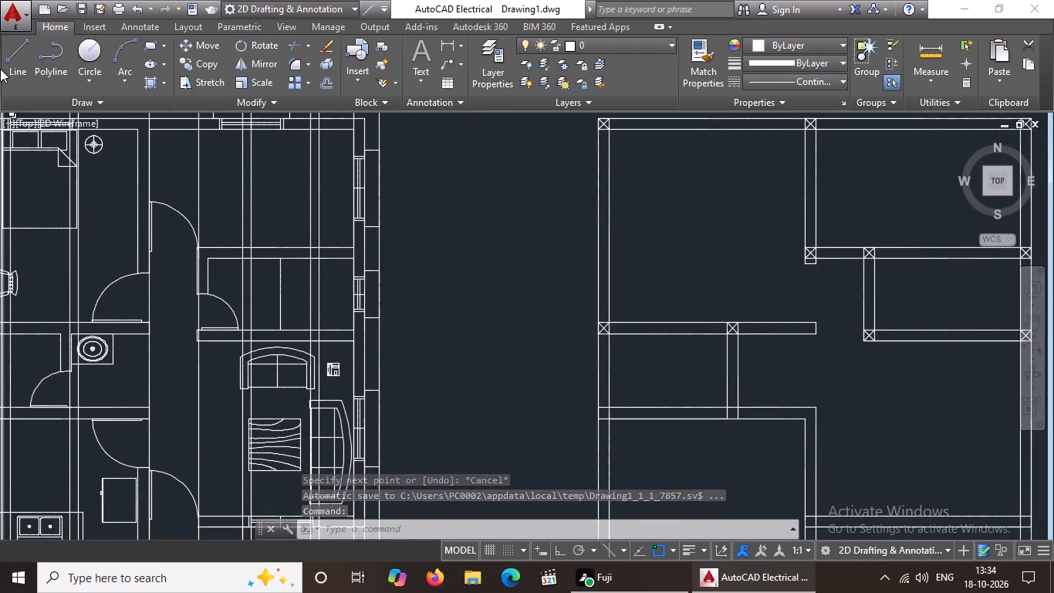
{"action": "left_click", "coordinate": [19, 61]}
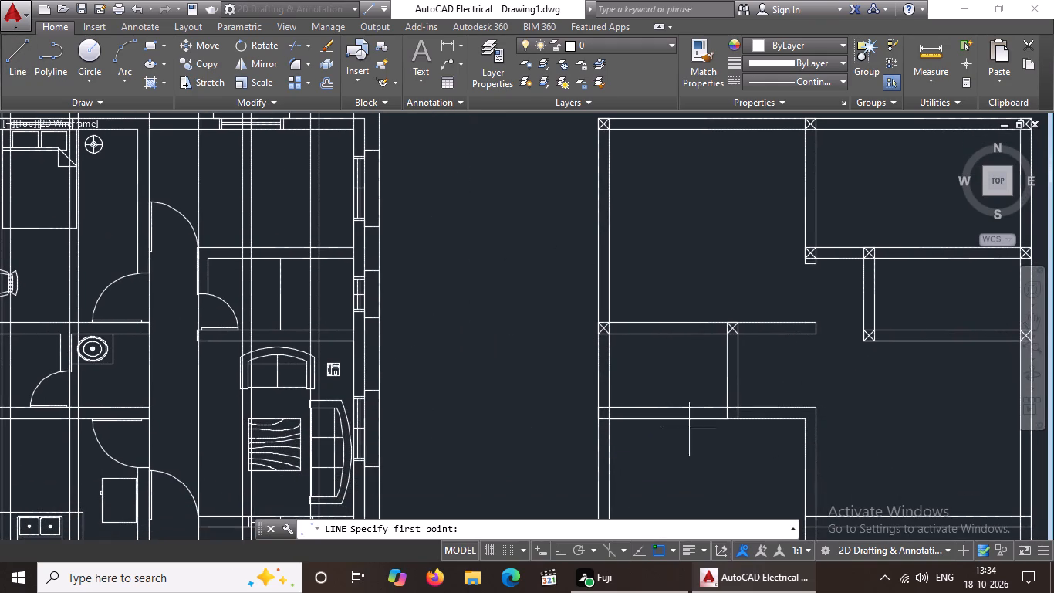
{"action": "scroll", "coordinate": [601, 427], "scroll_direction": "up", "scroll_amount": 2}
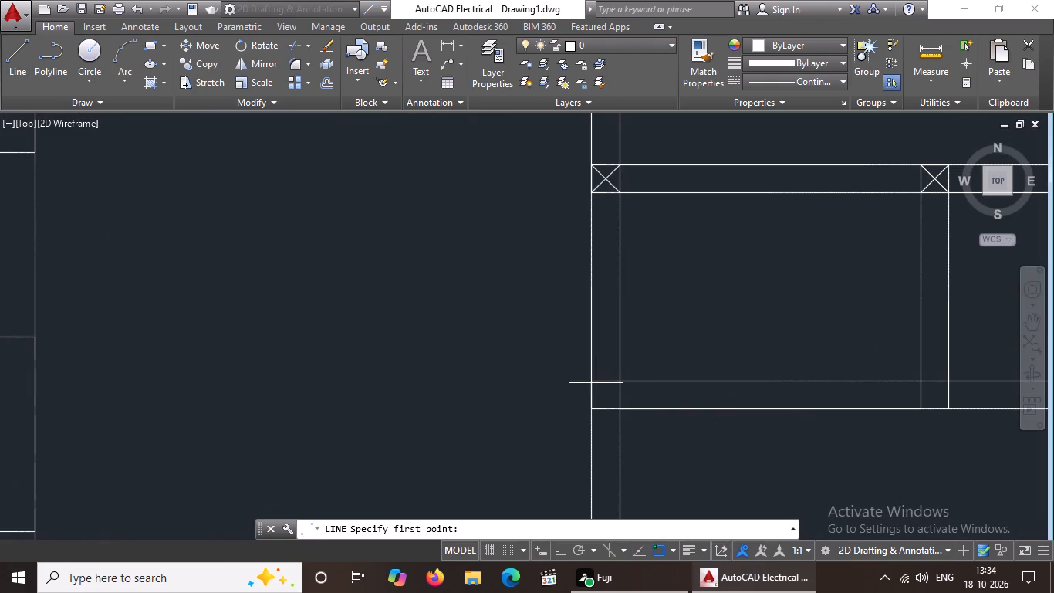
{"action": "left_click", "coordinate": [592, 381]}
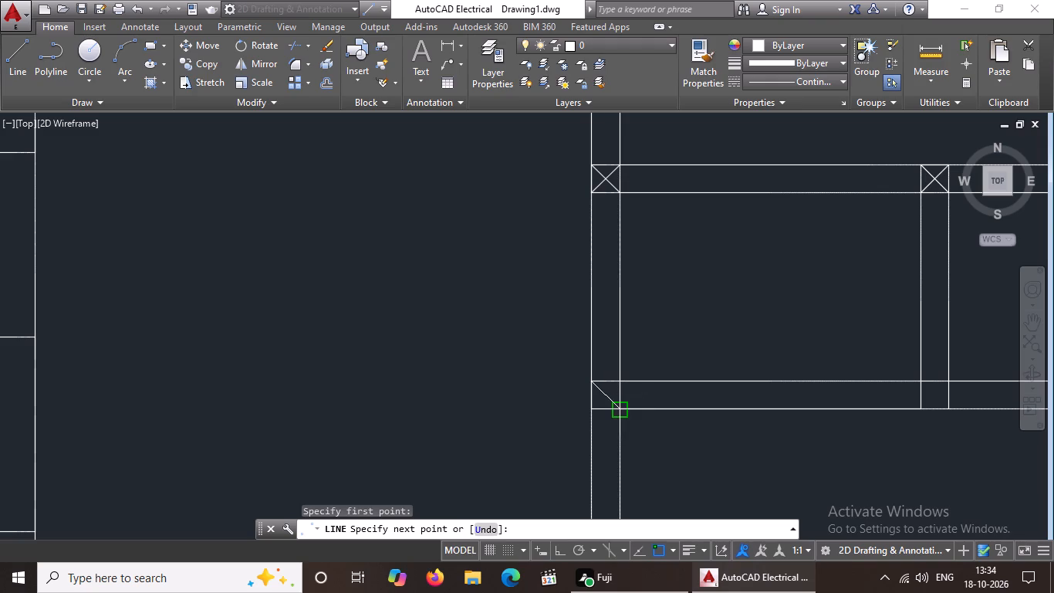
{"action": "left_click_drag", "start_coordinate": [623, 412], "coordinate": [633, 421]}
{"action": "key", "text": "Escape"}
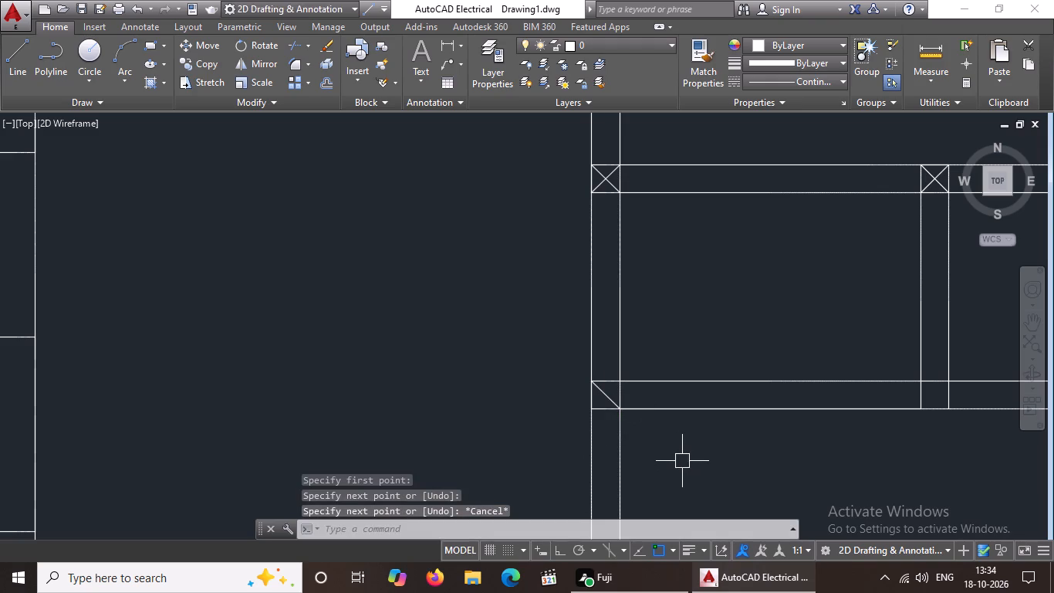
{"action": "key", "text": "l"}
{"action": "key", "text": "Return"}
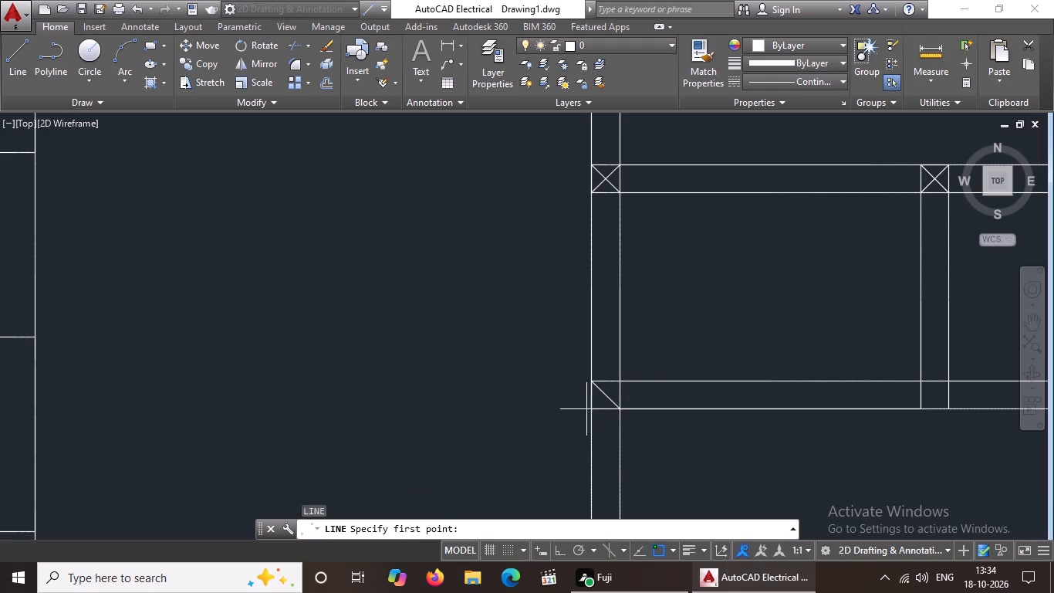
{"action": "left_click", "coordinate": [593, 411]}
{"action": "left_click_drag", "start_coordinate": [621, 383], "coordinate": [630, 375]}
{"action": "key", "text": "Escape"}
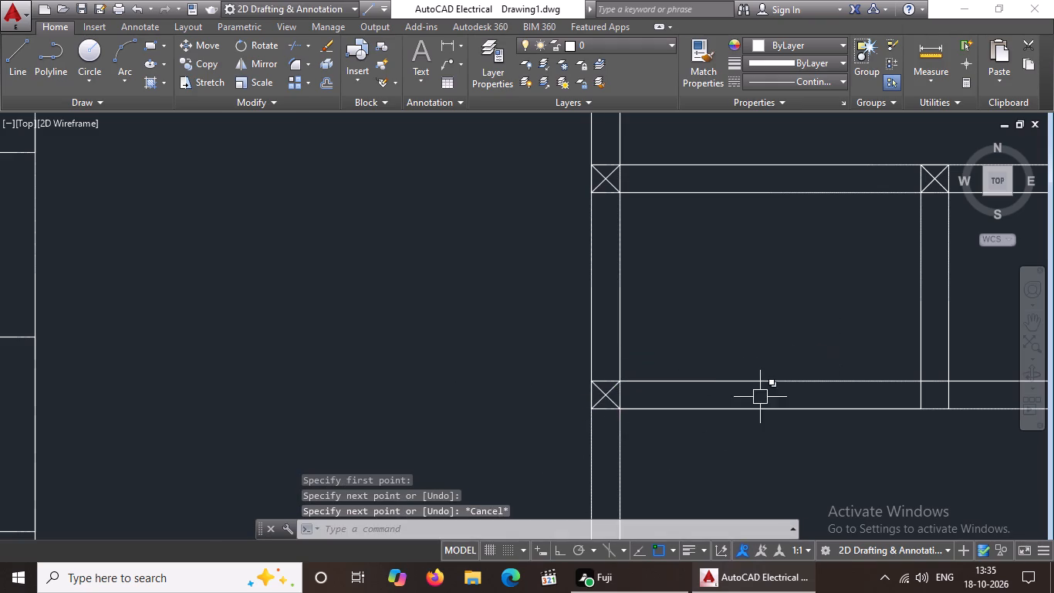
Draw two crossing diagonals where the short vertical partition meets the small left-side room's lower wall.
{"action": "scroll", "coordinate": [792, 374], "scroll_direction": "down", "scroll_amount": 1}
{"action": "middle_click_drag", "start_coordinate": [900, 406], "coordinate": [807, 418]}
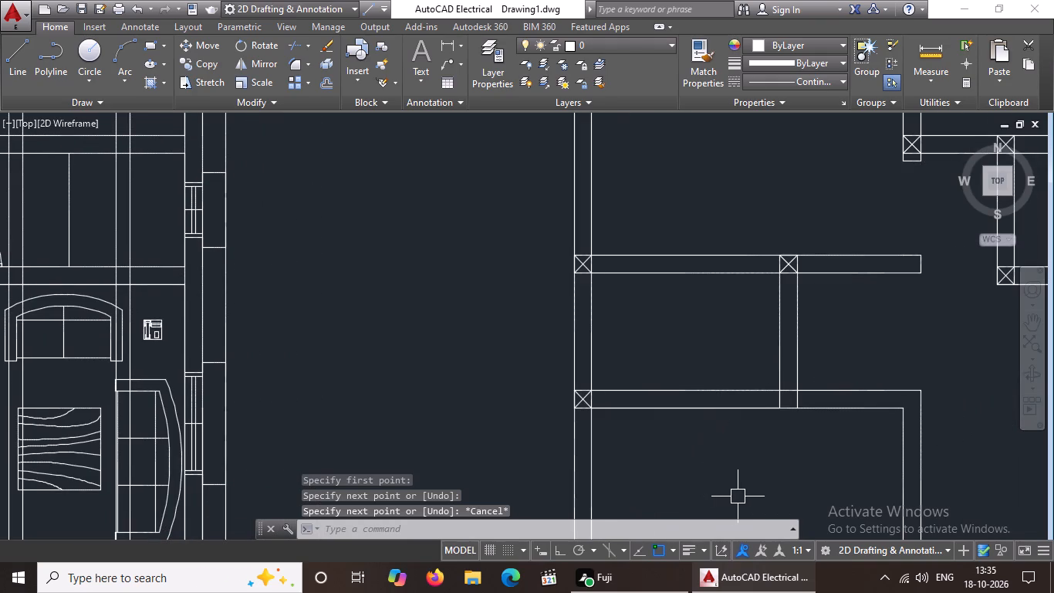
{"action": "key", "text": "l"}
{"action": "key", "text": "Return"}
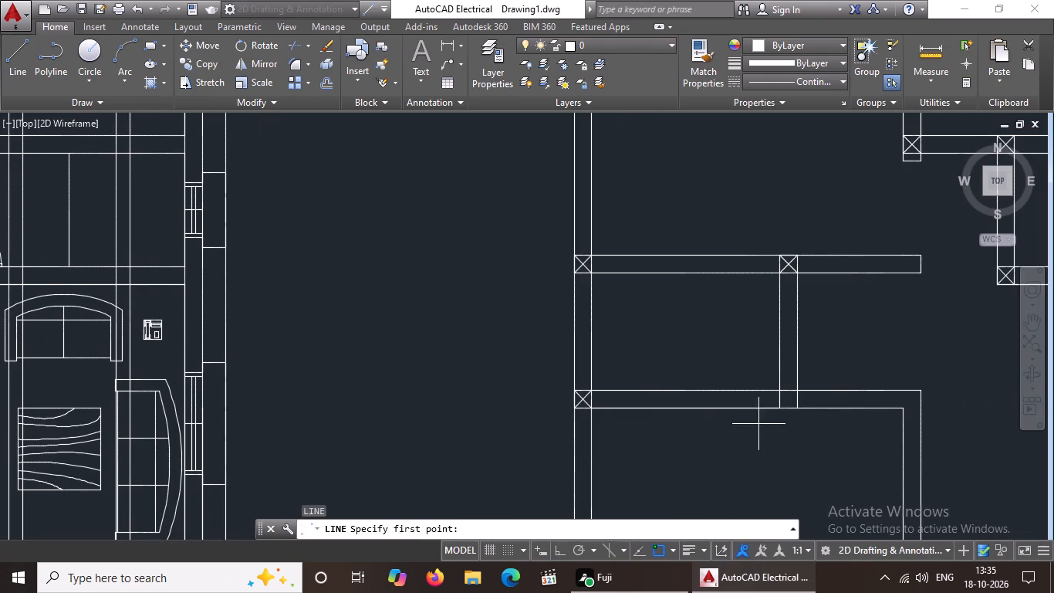
{"action": "left_click", "coordinate": [778, 406]}
{"action": "left_click", "coordinate": [802, 386]}
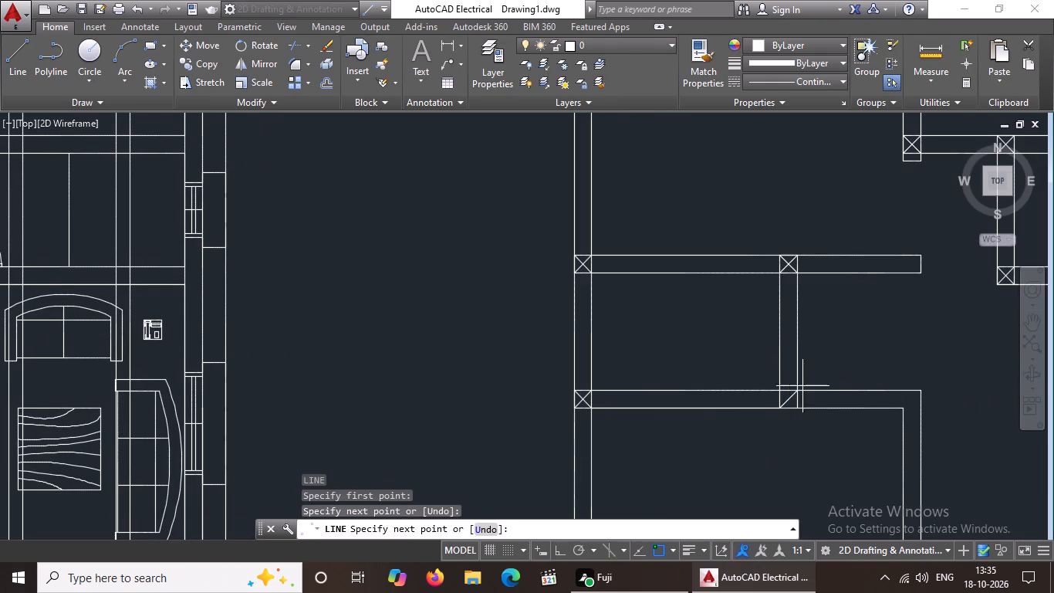
{"action": "key", "text": "Escape"}
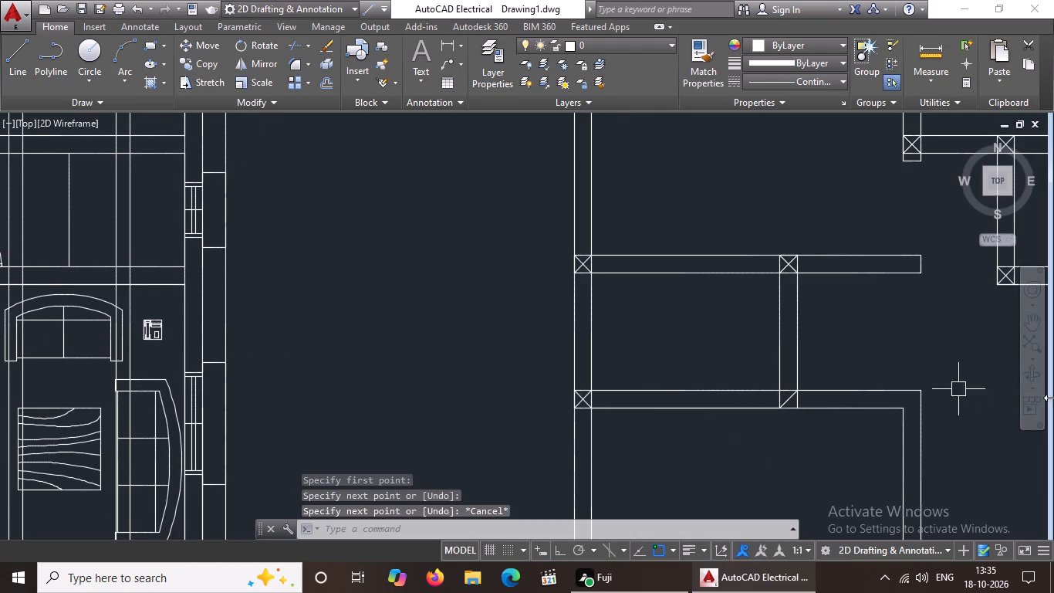
{"action": "key", "text": "l"}
{"action": "key", "text": "Return"}
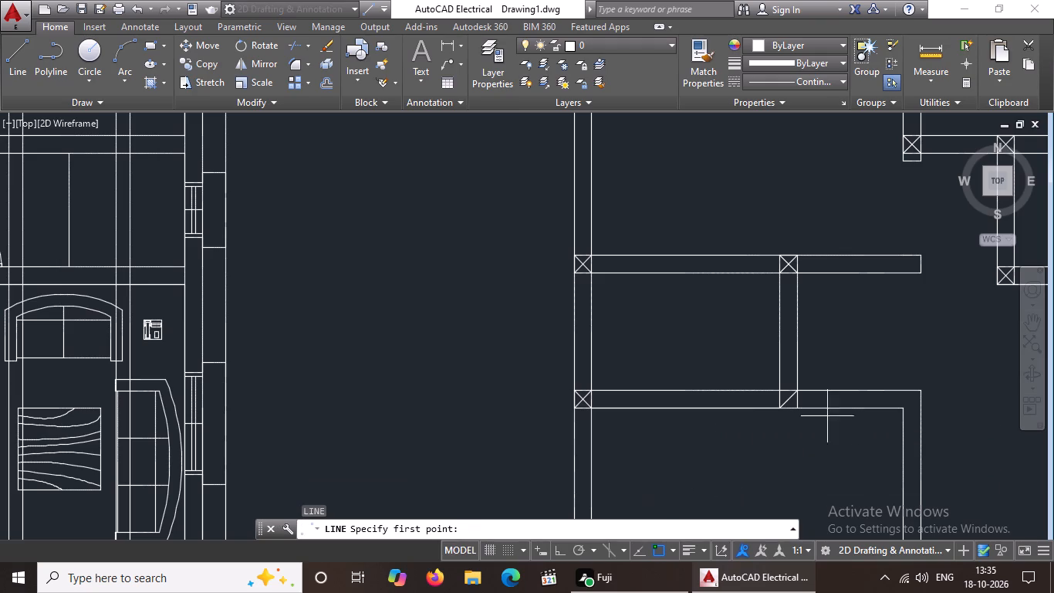
{"action": "left_click", "coordinate": [783, 388]}
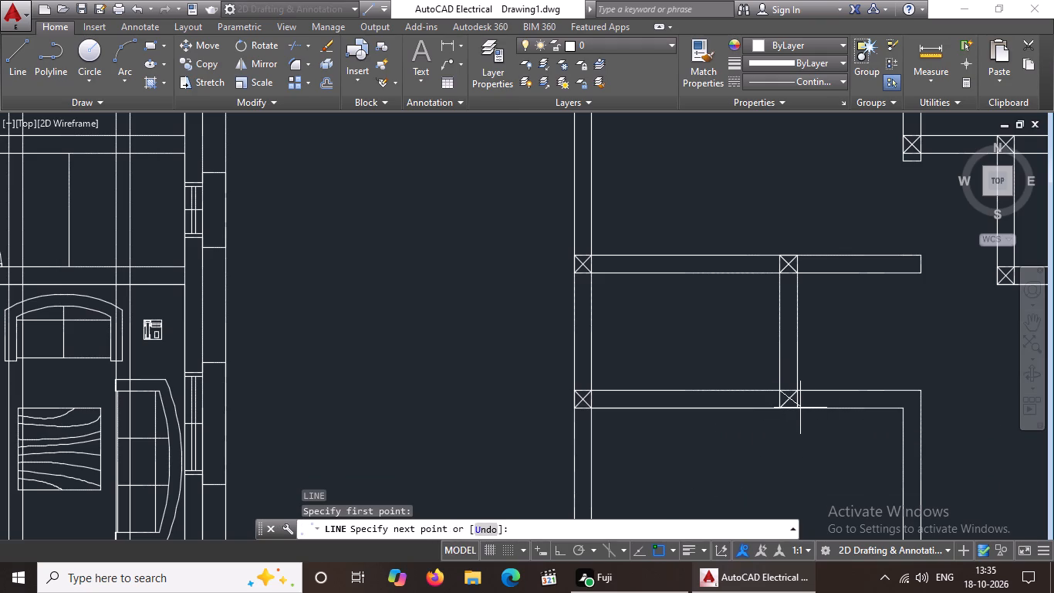
{"action": "scroll", "coordinate": [799, 408], "scroll_direction": "up", "scroll_amount": 2}
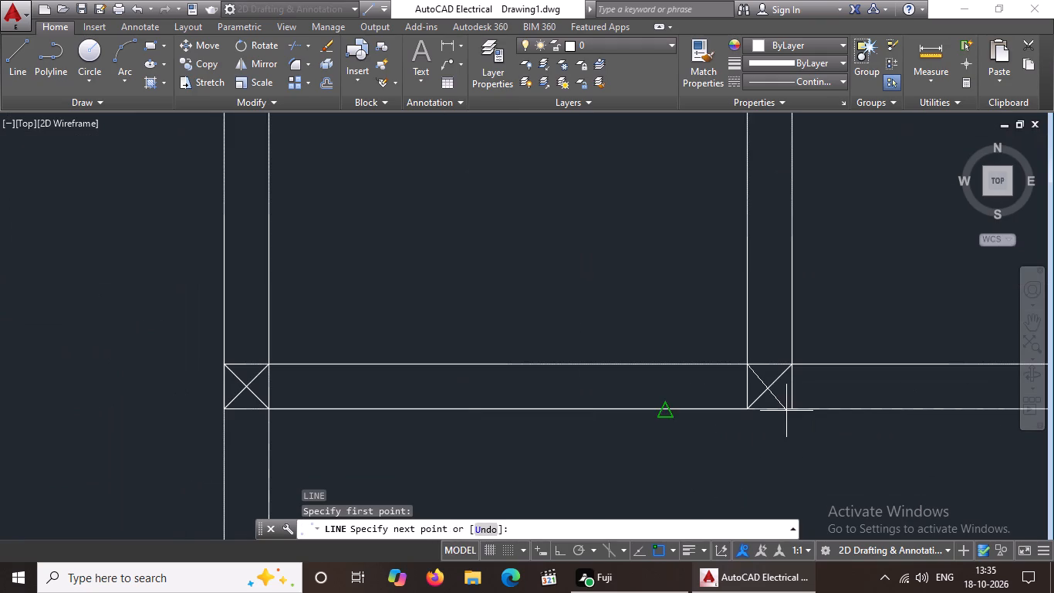
{"action": "left_click_drag", "start_coordinate": [792, 407], "coordinate": [797, 416]}
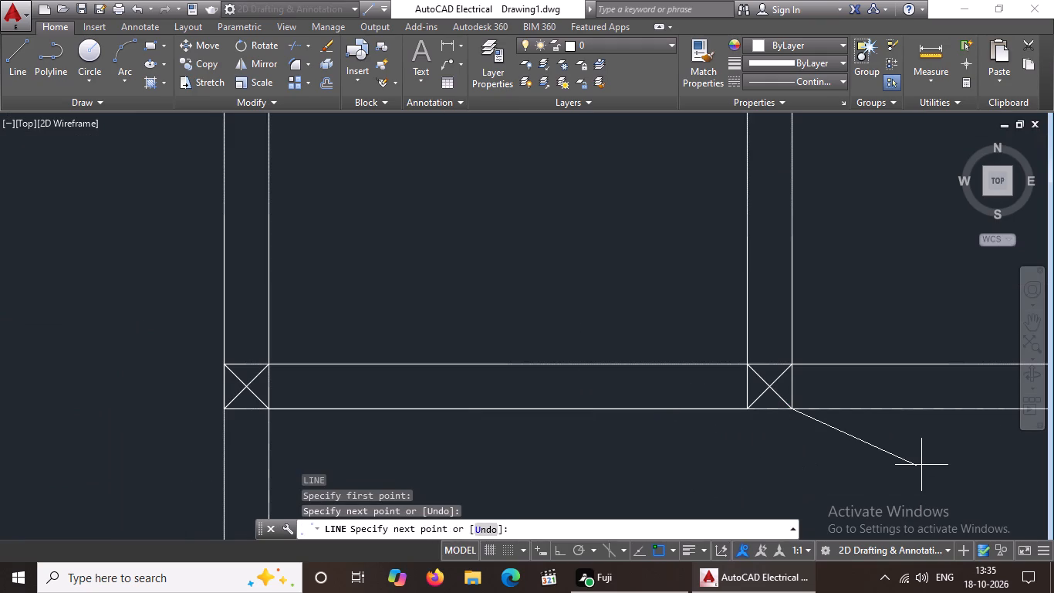
{"action": "key", "text": "Escape"}
Copy the boxed cross from the short partition's upper junction to the free right end of the small left-side room's upper wall.
{"action": "scroll", "coordinate": [920, 450], "scroll_direction": "down", "scroll_amount": 3}
{"action": "middle_click_drag", "start_coordinate": [932, 453], "coordinate": [907, 440]}
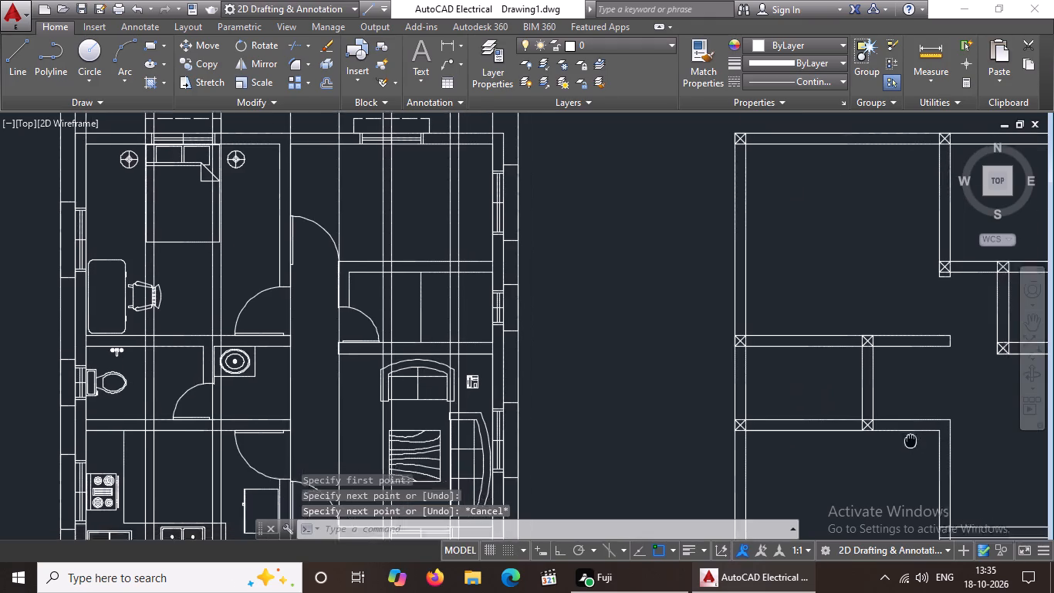
{"action": "middle_click_drag", "start_coordinate": [907, 440], "coordinate": [828, 424]}
{"action": "middle_click_drag", "start_coordinate": [890, 427], "coordinate": [847, 330]}
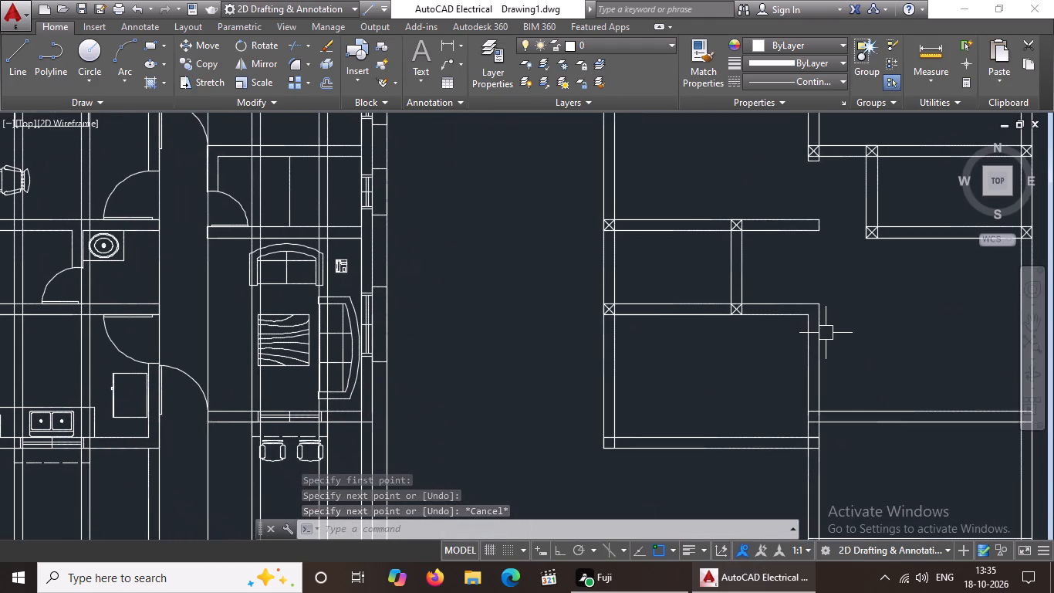
{"action": "scroll", "coordinate": [862, 276], "scroll_direction": "down", "scroll_amount": 1}
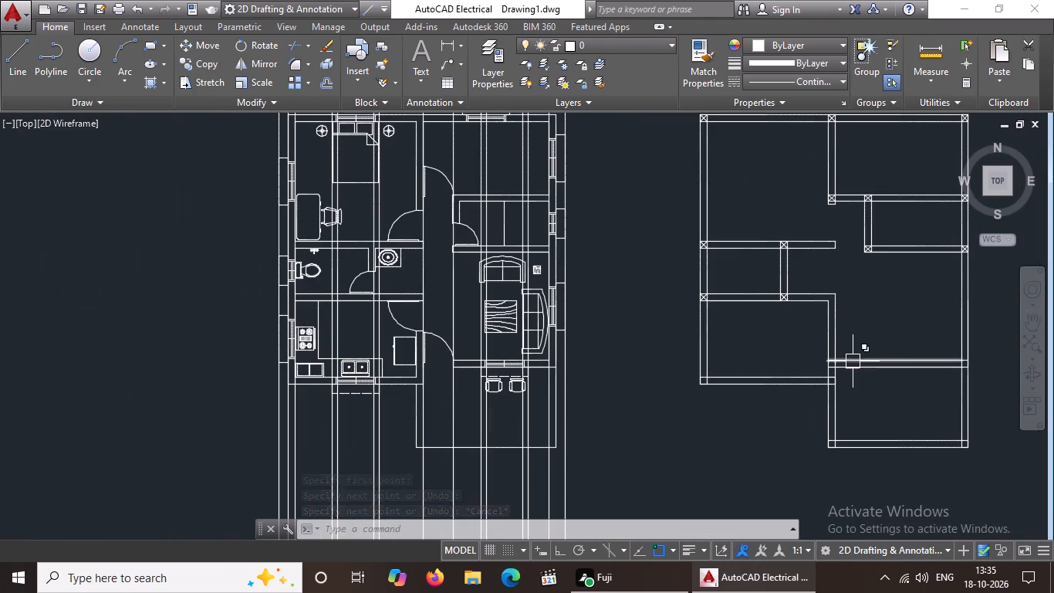
{"action": "scroll", "coordinate": [829, 239], "scroll_direction": "up", "scroll_amount": 2}
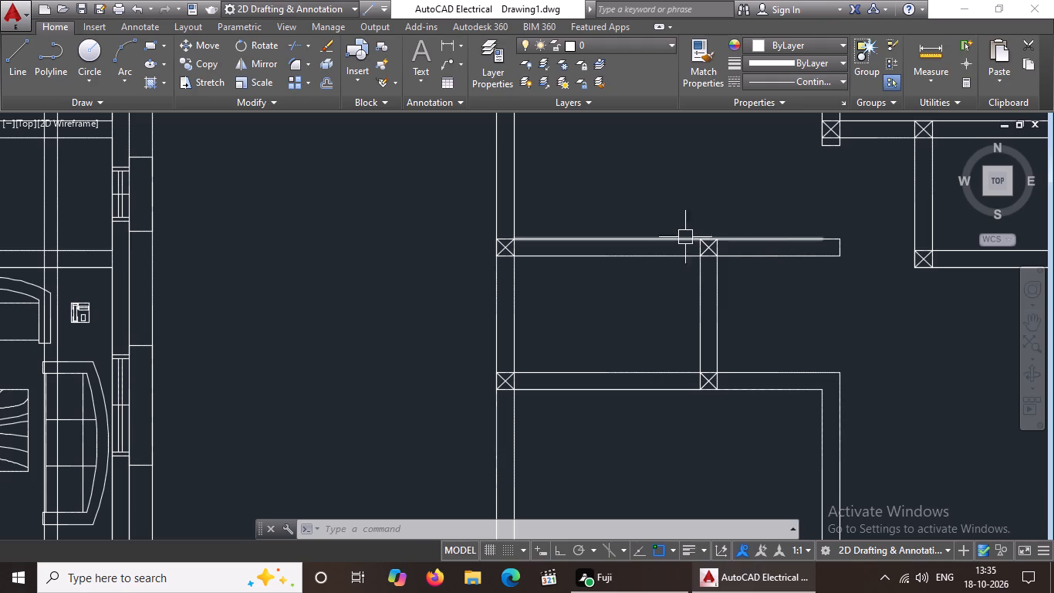
{"action": "scroll", "coordinate": [711, 235], "scroll_direction": "up", "scroll_amount": 2}
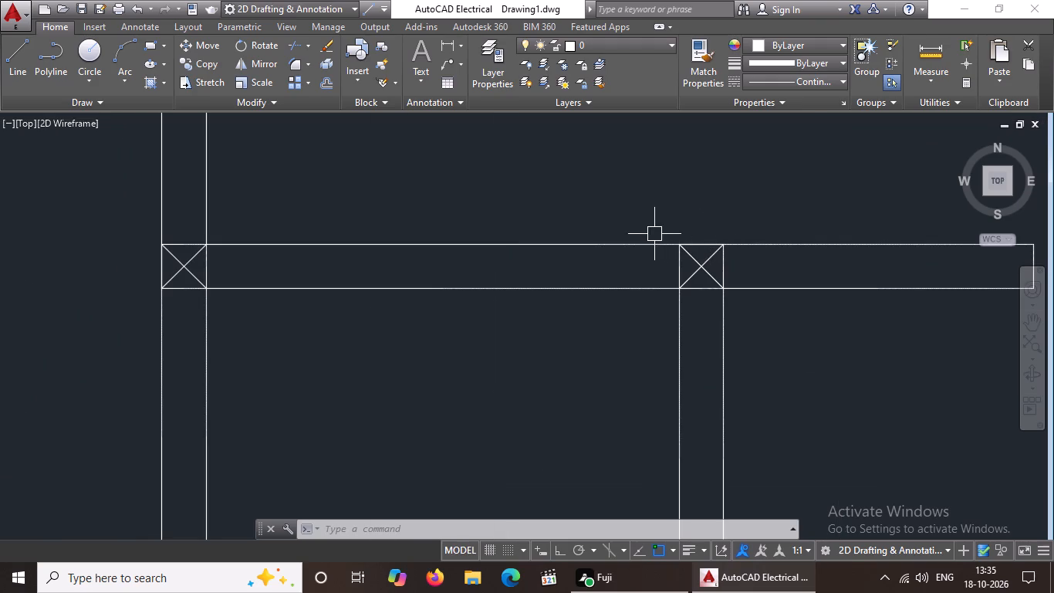
{"action": "left_click", "coordinate": [651, 230]}
{"action": "left_click", "coordinate": [764, 307]}
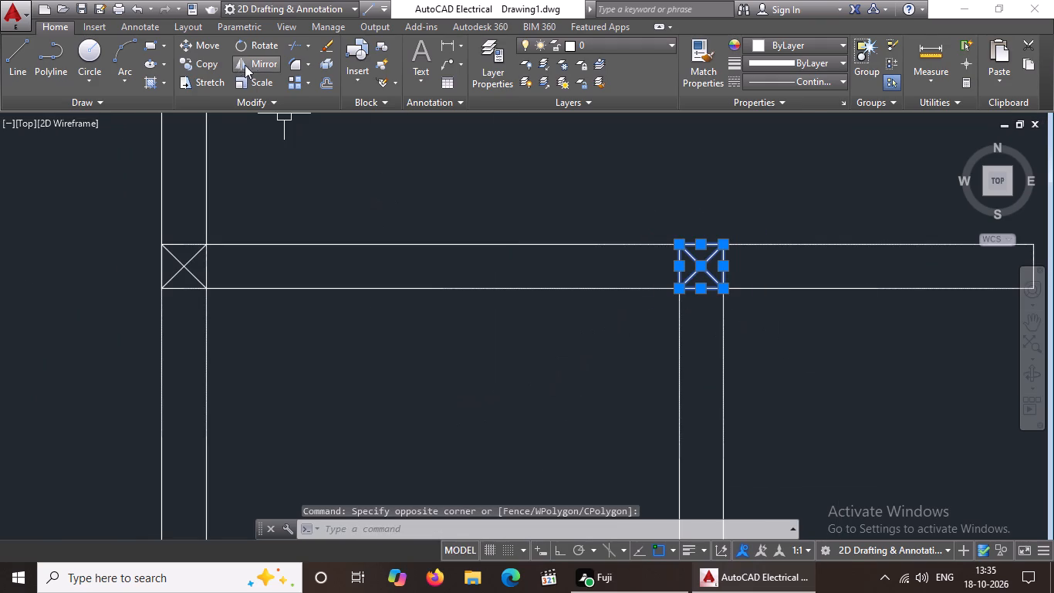
{"action": "left_click", "coordinate": [201, 66]}
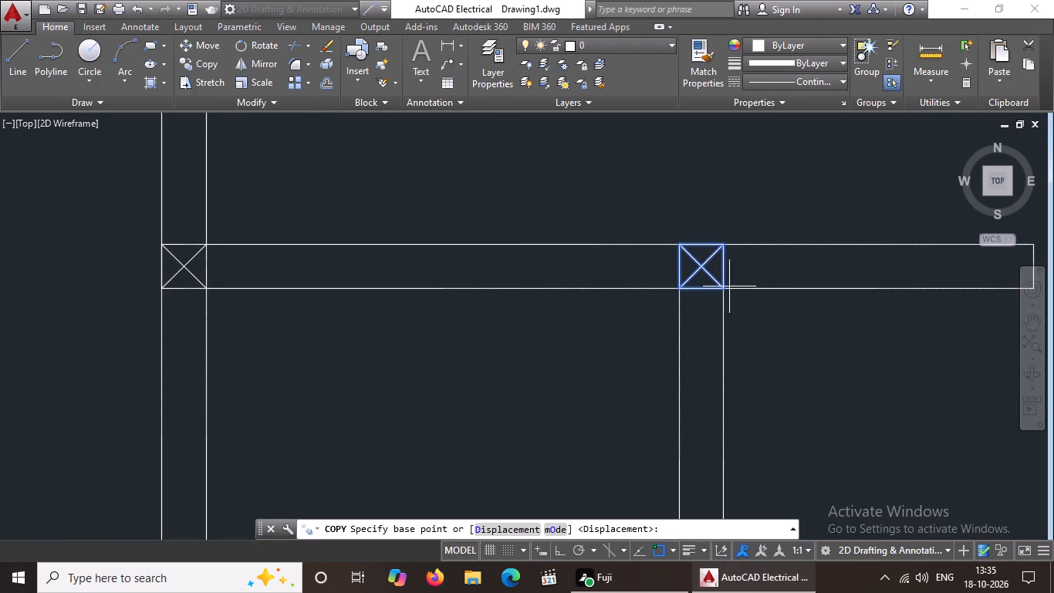
{"action": "left_click", "coordinate": [716, 291]}
{"action": "scroll", "coordinate": [849, 283], "scroll_direction": "down", "scroll_amount": 2}
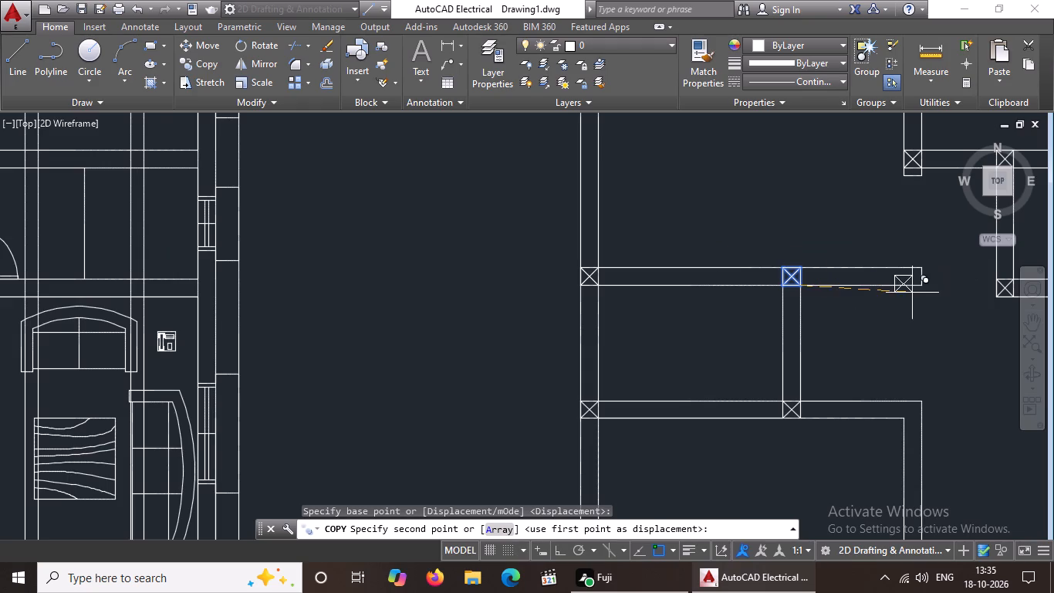
{"action": "scroll", "coordinate": [935, 276], "scroll_direction": "up", "scroll_amount": 2}
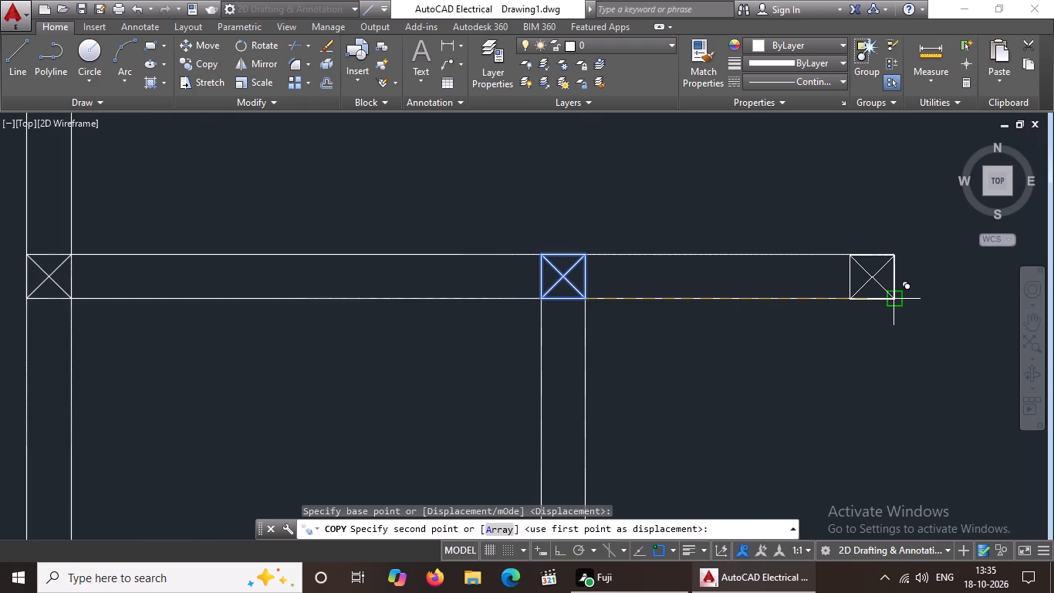
{"action": "left_click", "coordinate": [894, 298]}
{"action": "scroll", "coordinate": [913, 291], "scroll_direction": "down", "scroll_amount": 3}
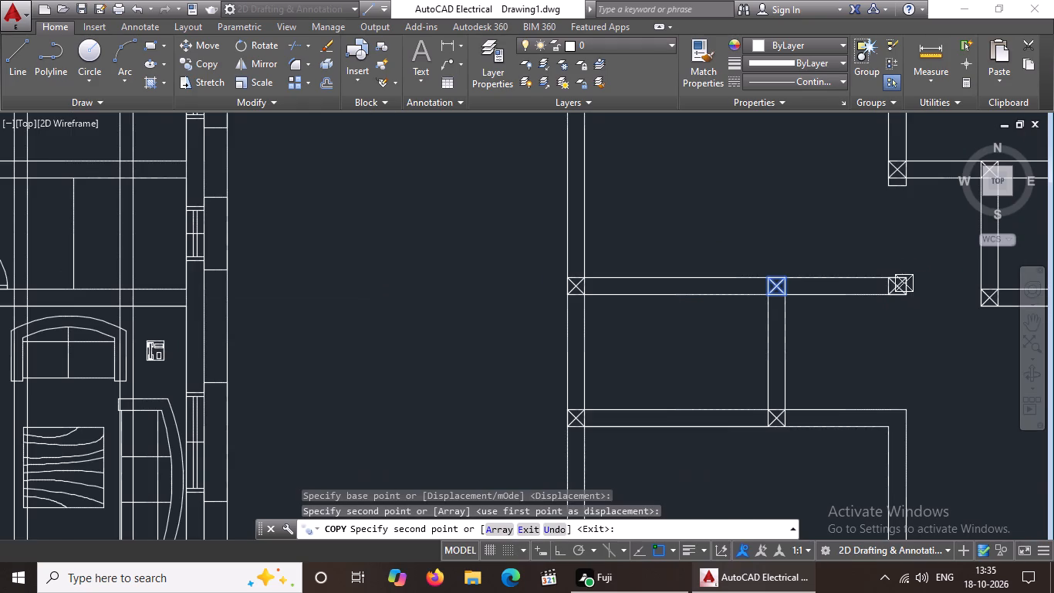
{"action": "key", "text": "Escape"}
Draw two crossing diagonals in the bottom-left outer corner of the lower left room in the right-hand plan.
{"action": "scroll", "coordinate": [911, 296], "scroll_direction": "down", "scroll_amount": 1}
{"action": "middle_click_drag", "start_coordinate": [929, 391], "coordinate": [799, 374]}
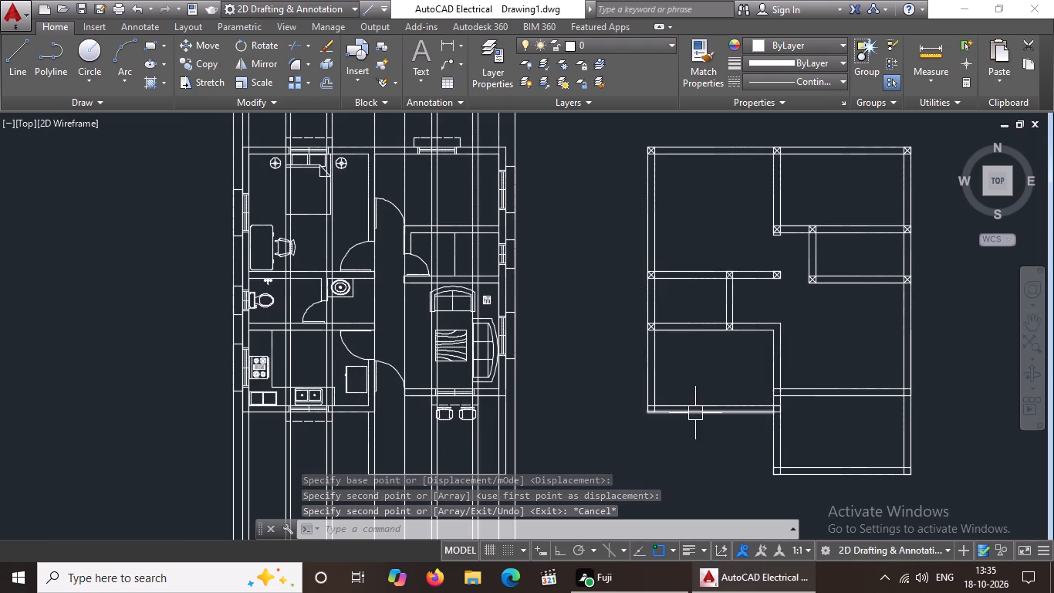
{"action": "scroll", "coordinate": [695, 413], "scroll_direction": "up", "scroll_amount": 3}
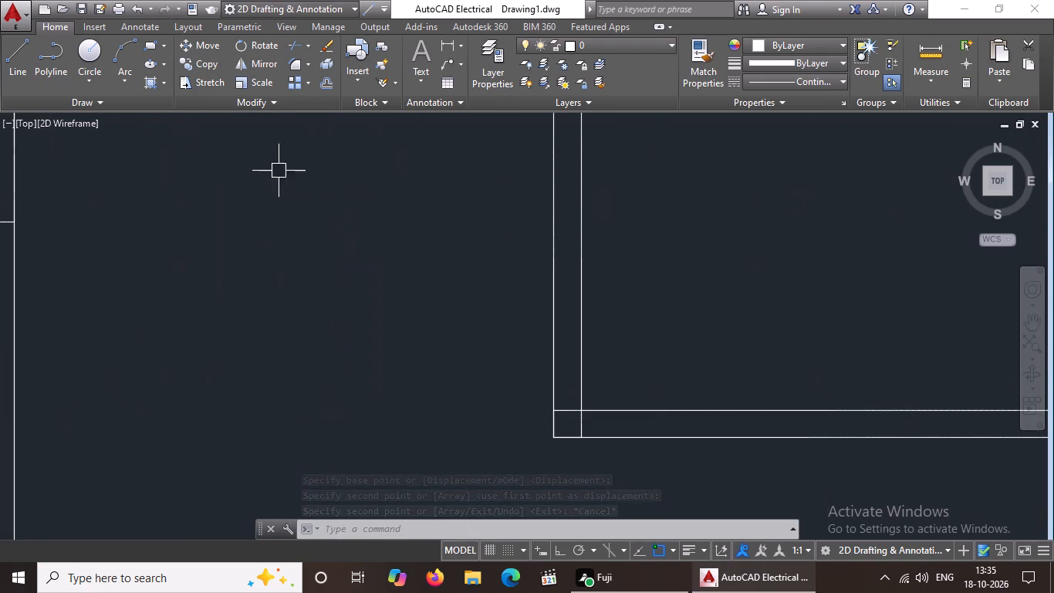
{"action": "key", "text": "l"}
{"action": "key", "text": "Return"}
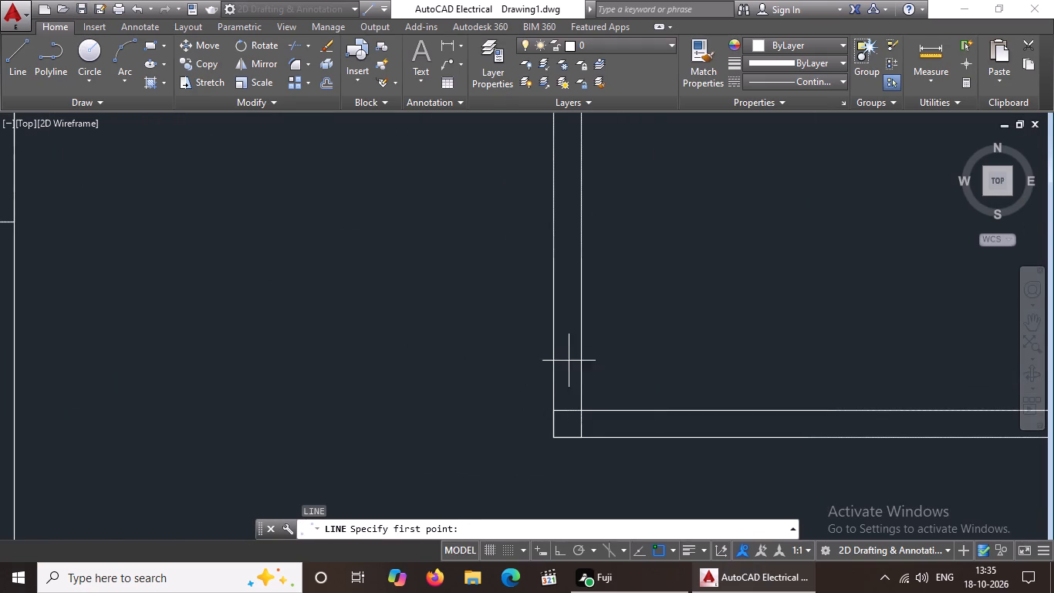
{"action": "left_click", "coordinate": [554, 439]}
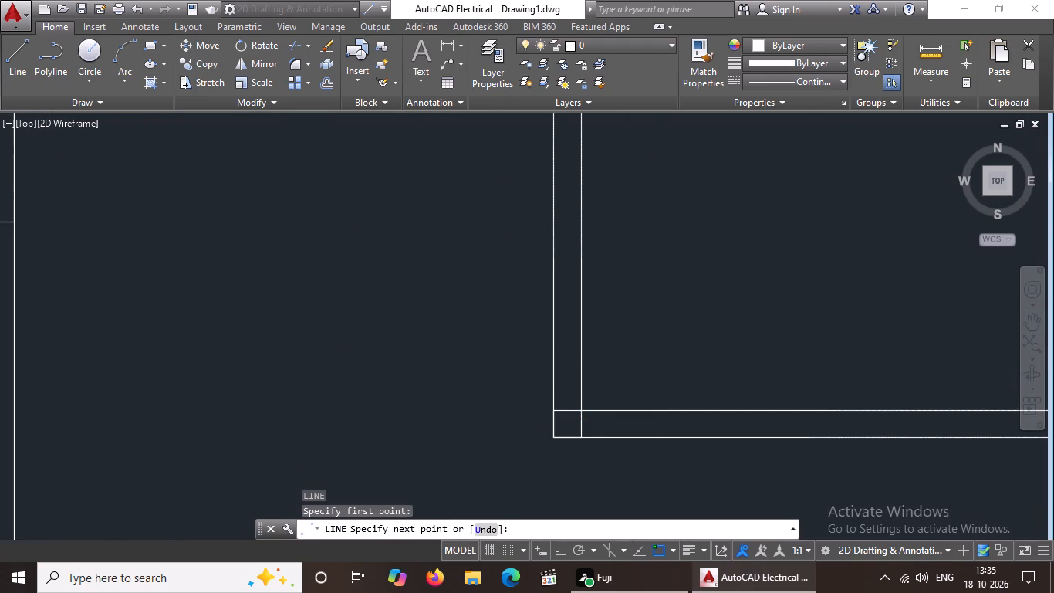
{"action": "left_click", "coordinate": [581, 412]}
{"action": "key", "text": "Escape"}
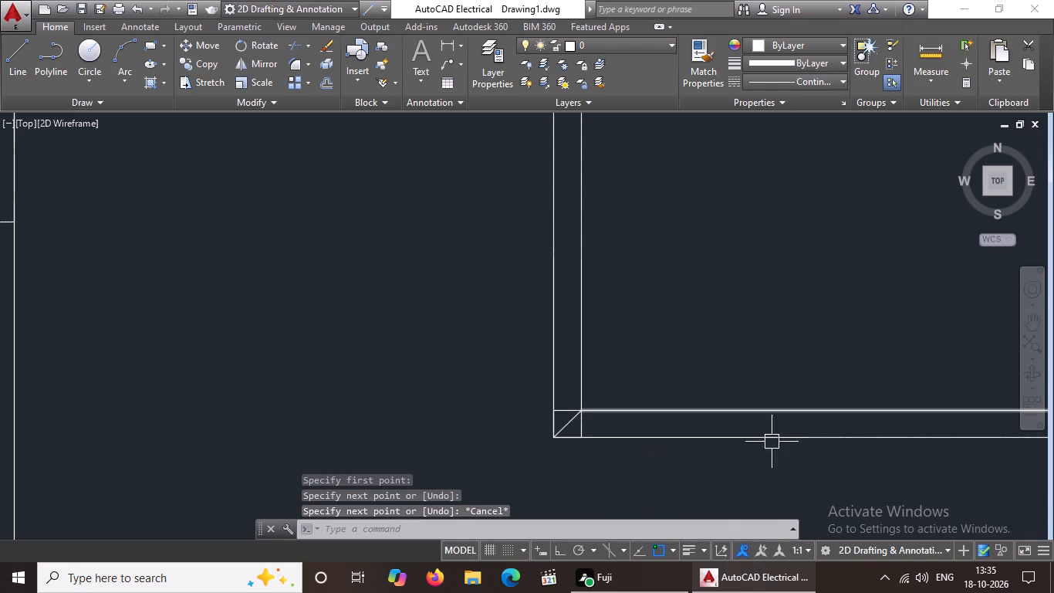
{"action": "key", "text": "l"}
{"action": "key", "text": "Return"}
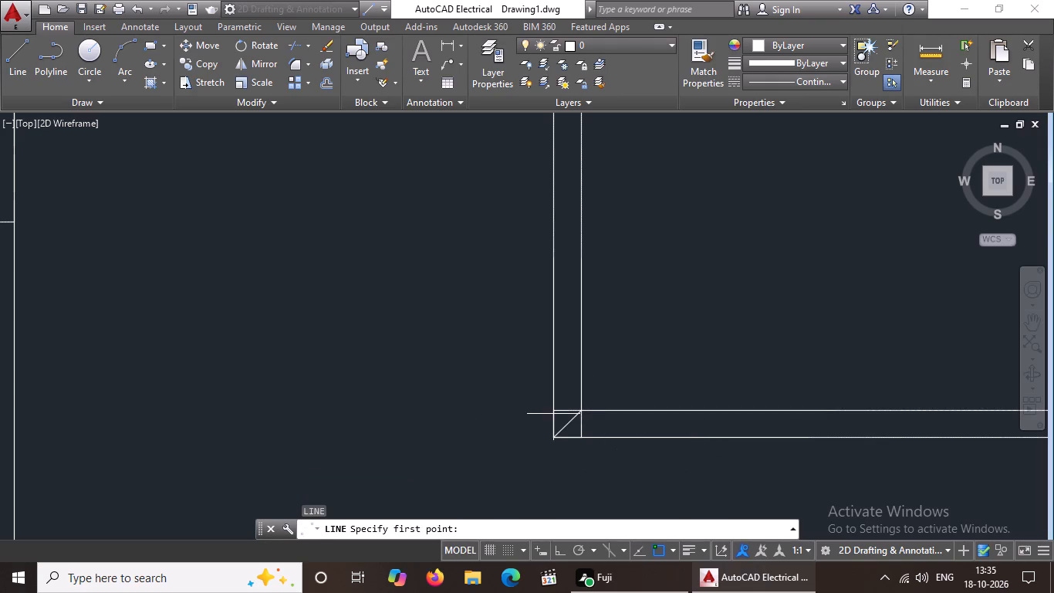
{"action": "left_click", "coordinate": [553, 410]}
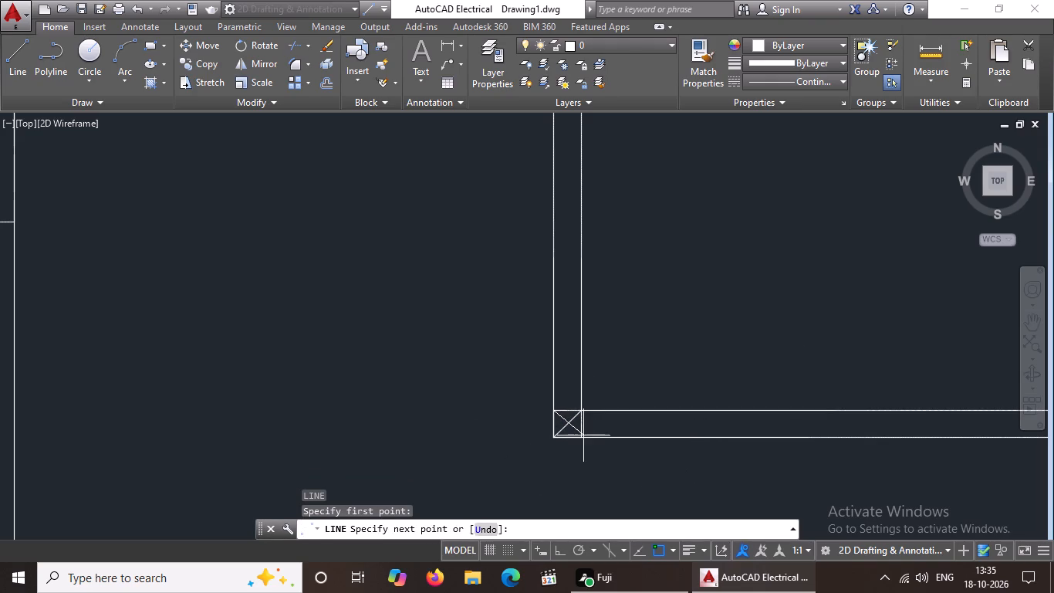
{"action": "left_click", "coordinate": [580, 437]}
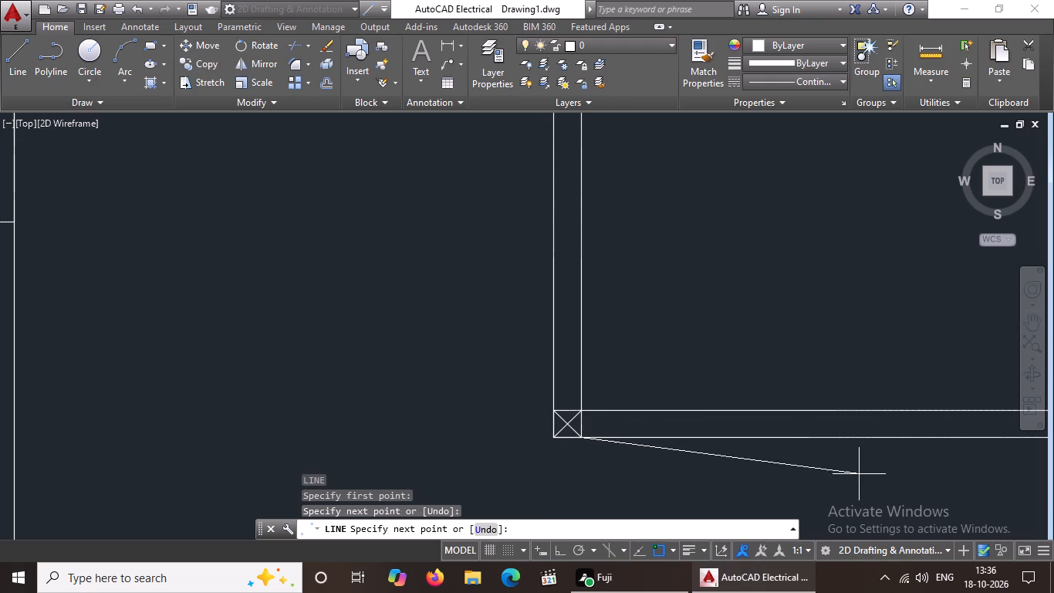
{"action": "key", "text": "Escape"}
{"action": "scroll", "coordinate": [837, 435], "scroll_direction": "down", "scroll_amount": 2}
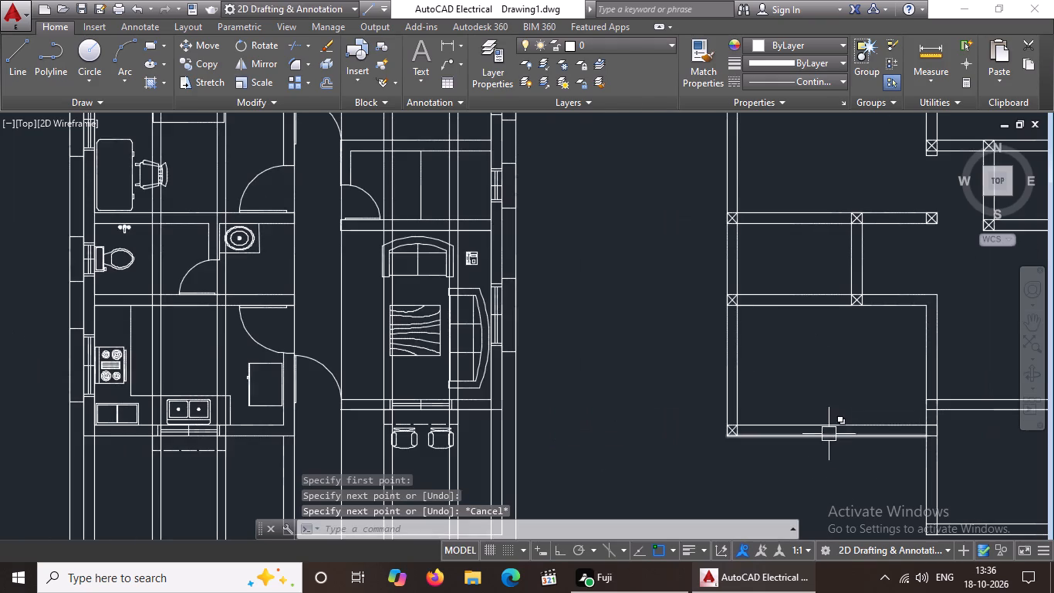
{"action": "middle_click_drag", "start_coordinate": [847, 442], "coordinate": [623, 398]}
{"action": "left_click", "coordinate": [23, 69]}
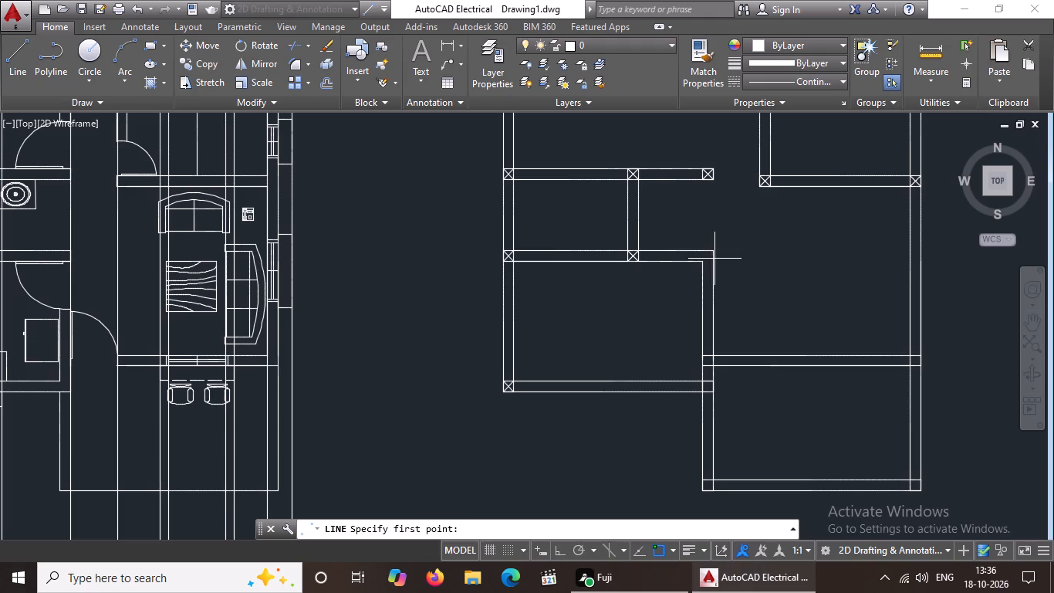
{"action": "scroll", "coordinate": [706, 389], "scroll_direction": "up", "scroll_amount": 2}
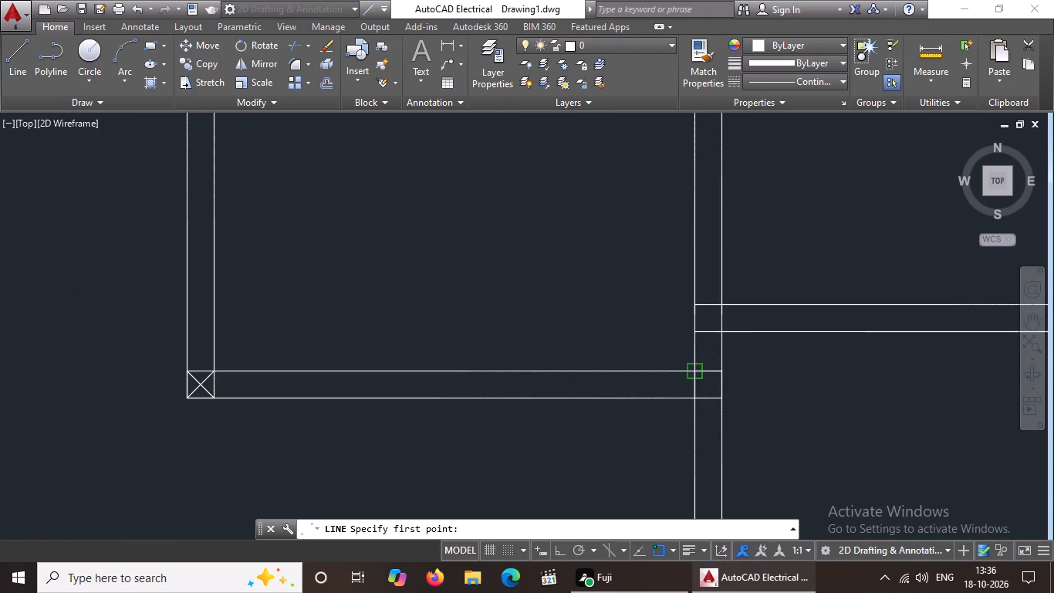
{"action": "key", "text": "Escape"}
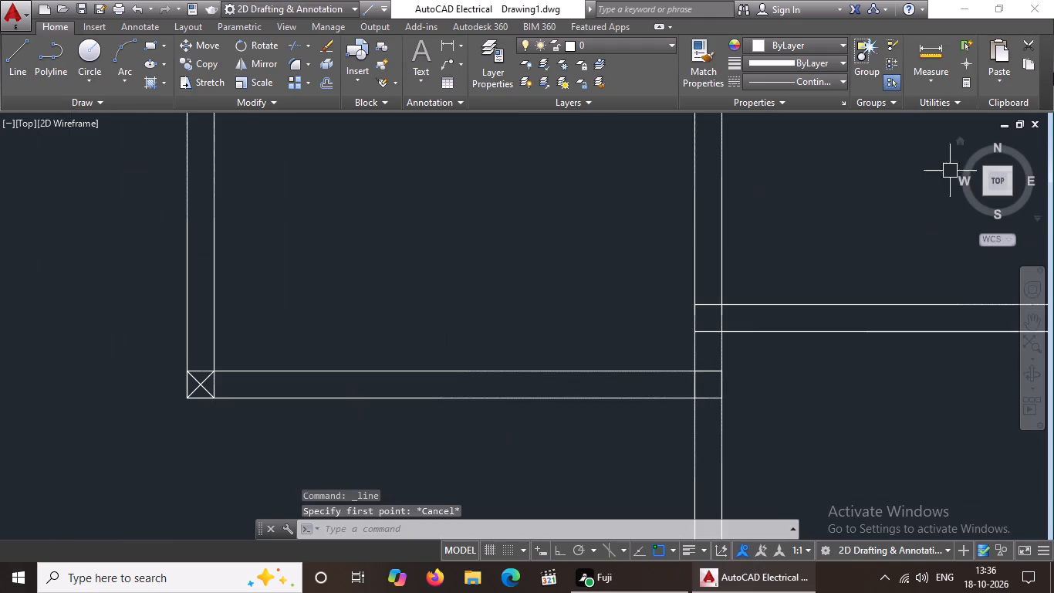
Copy the boxed cross from the free end of the small left-side room's upper wall to the lower left room's upper right corner.
{"action": "scroll", "coordinate": [667, 181], "scroll_direction": "down", "scroll_amount": 2}
{"action": "middle_click_drag", "start_coordinate": [673, 185], "coordinate": [623, 327]}
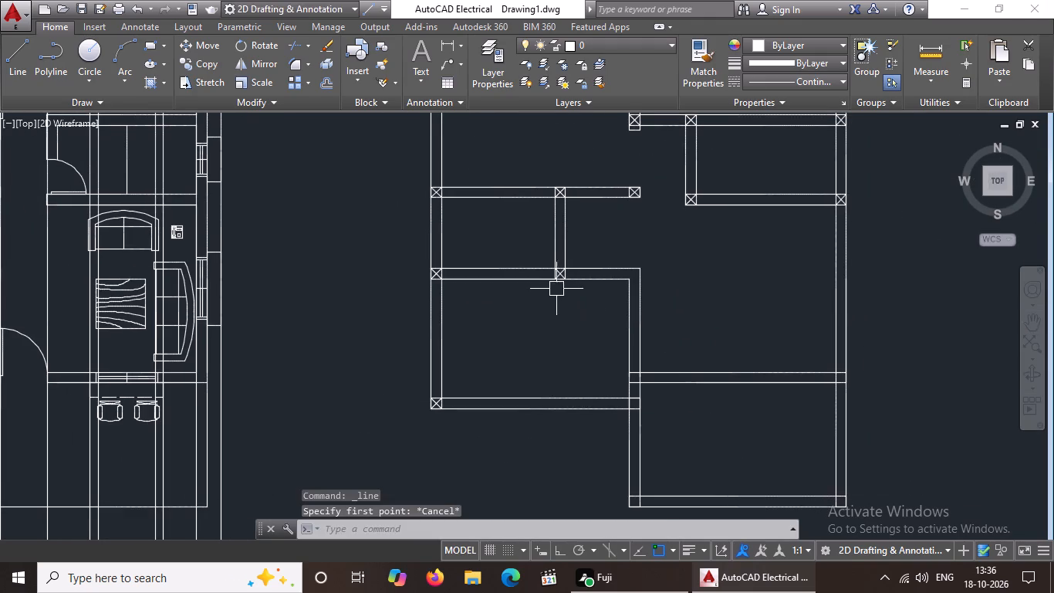
{"action": "left_click_drag", "start_coordinate": [617, 175], "coordinate": [631, 207]}
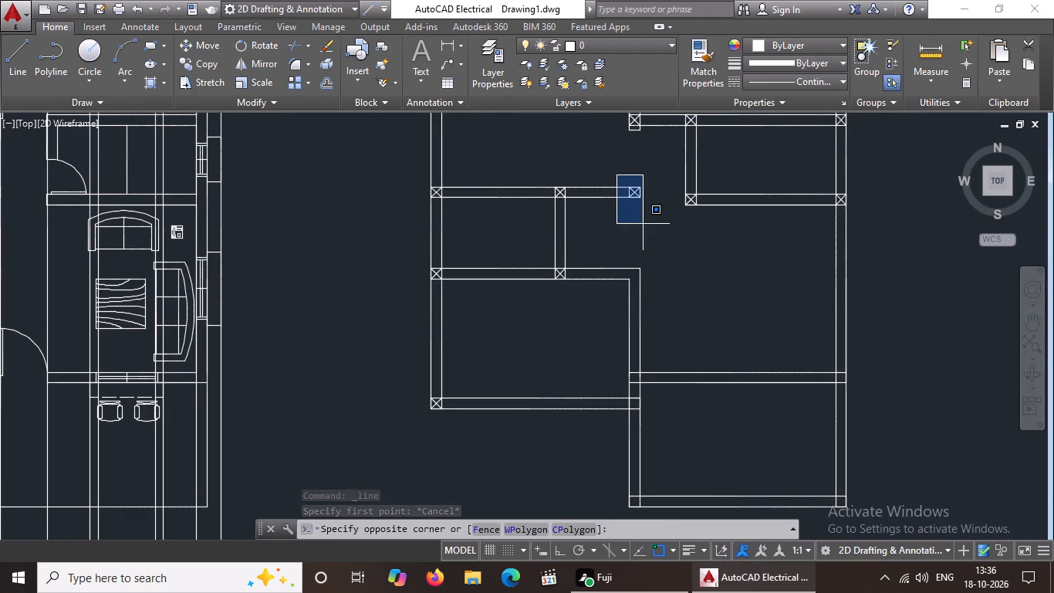
{"action": "left_click", "coordinate": [660, 223]}
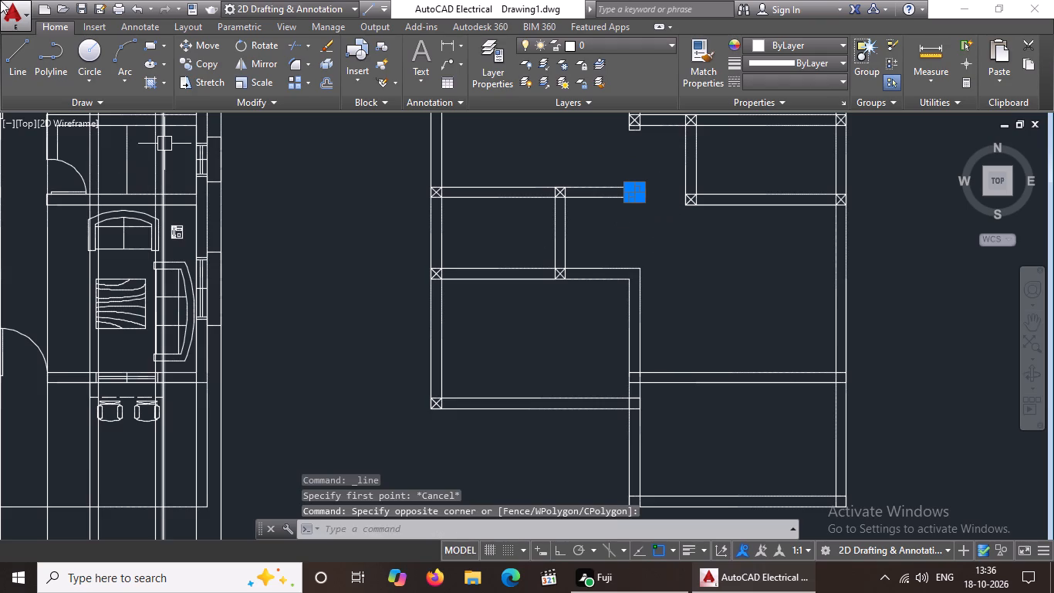
{"action": "left_click", "coordinate": [208, 63]}
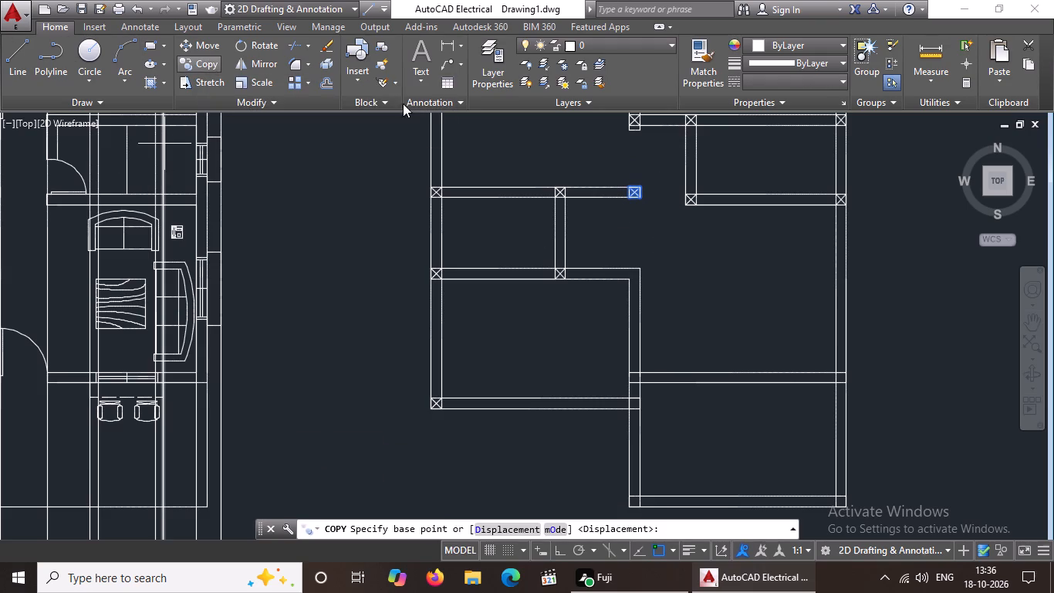
{"action": "scroll", "coordinate": [632, 184], "scroll_direction": "up", "scroll_amount": 2}
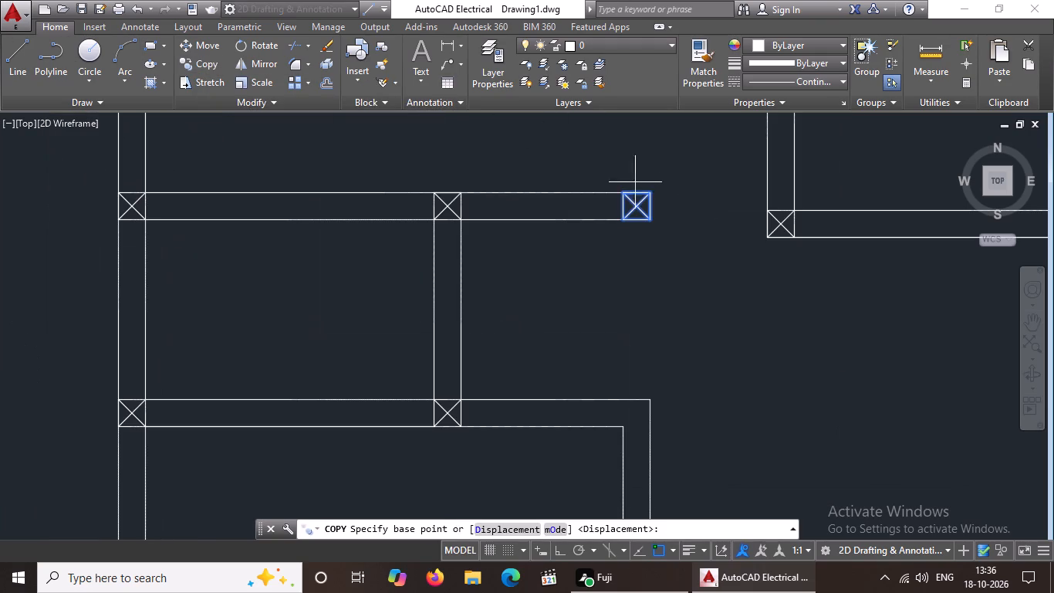
{"action": "left_click", "coordinate": [653, 194]}
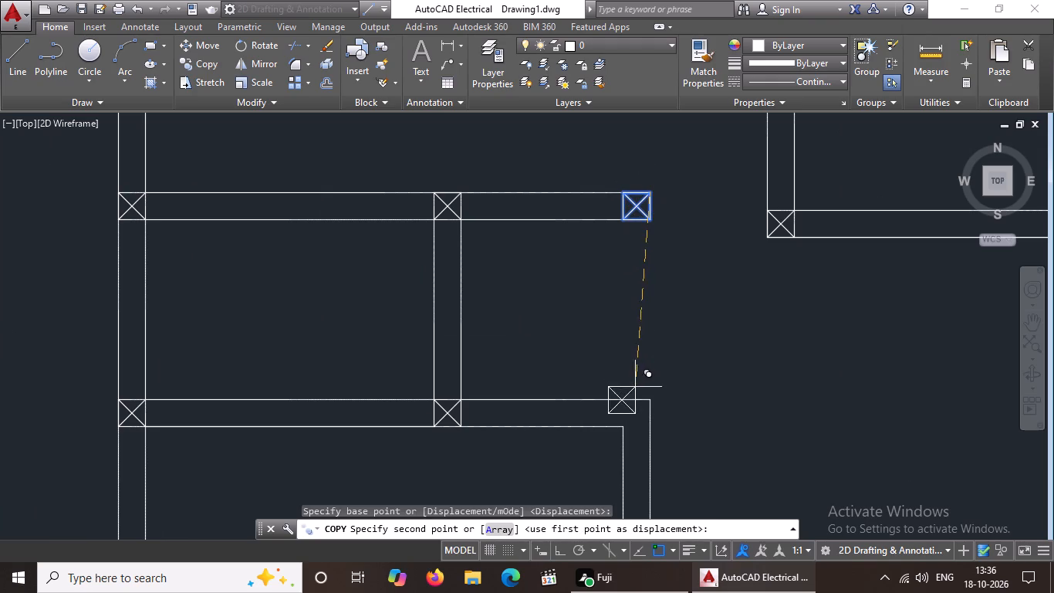
{"action": "left_click", "coordinate": [645, 400]}
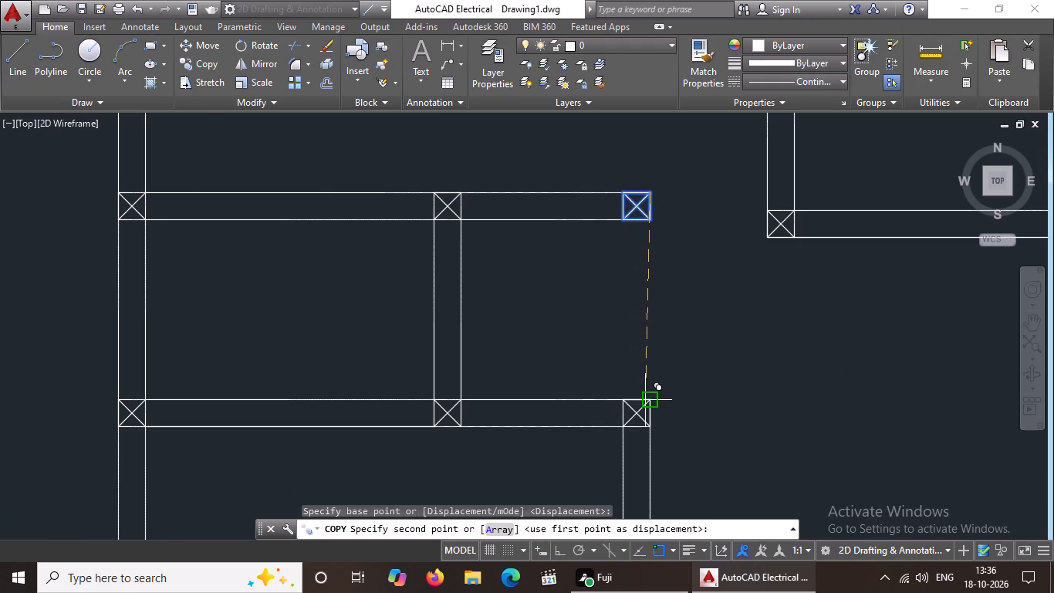
{"action": "scroll", "coordinate": [704, 357], "scroll_direction": "down", "scroll_amount": 4}
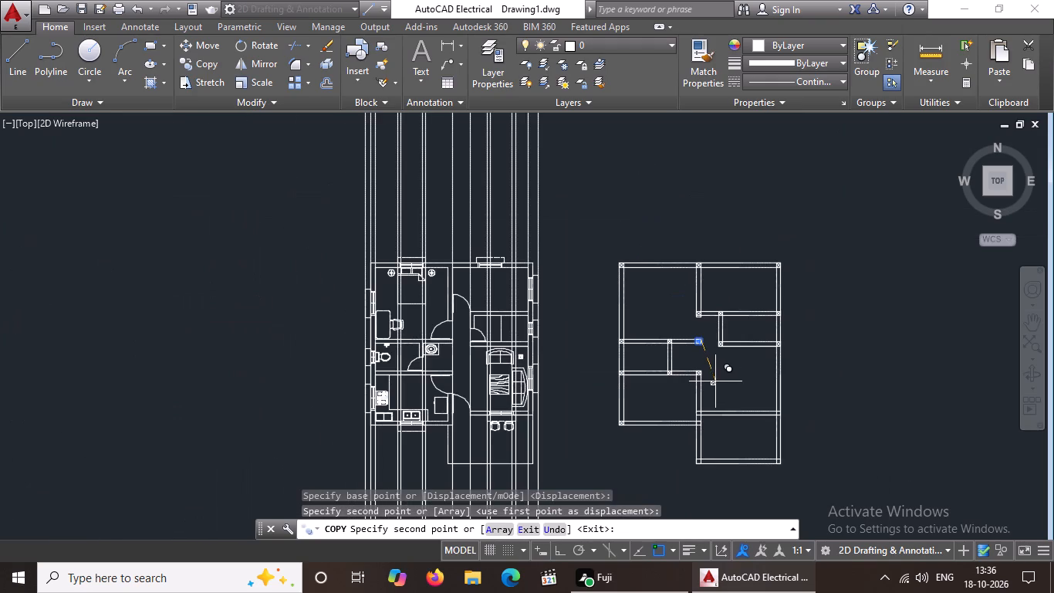
{"action": "key", "text": "Escape"}
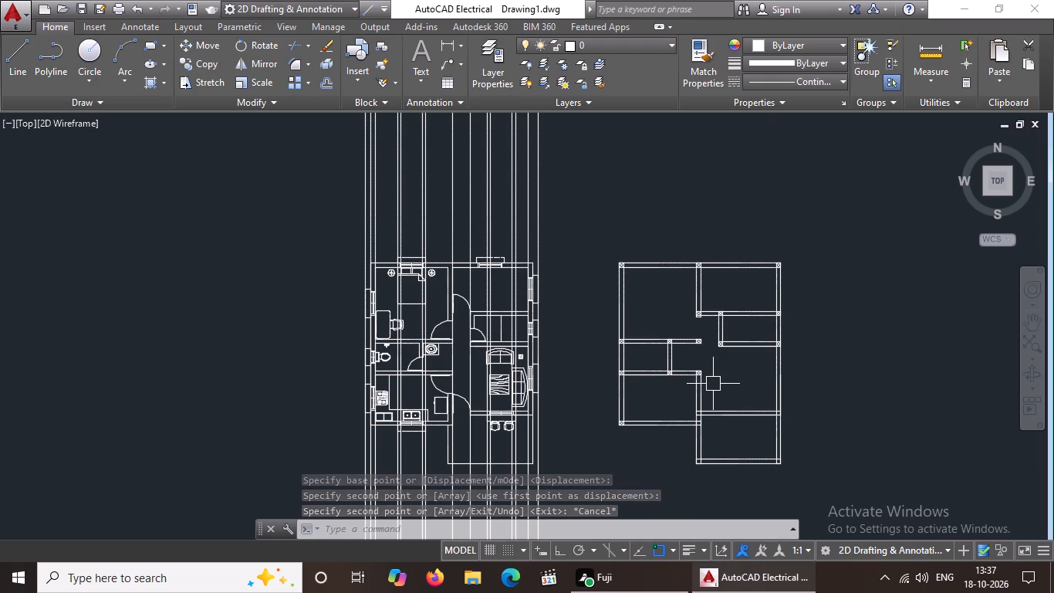
Draw two crossing diagonals in the lower left room's bottom-right corner in the right-hand plan.
{"action": "scroll", "coordinate": [700, 418], "scroll_direction": "up", "scroll_amount": 2}
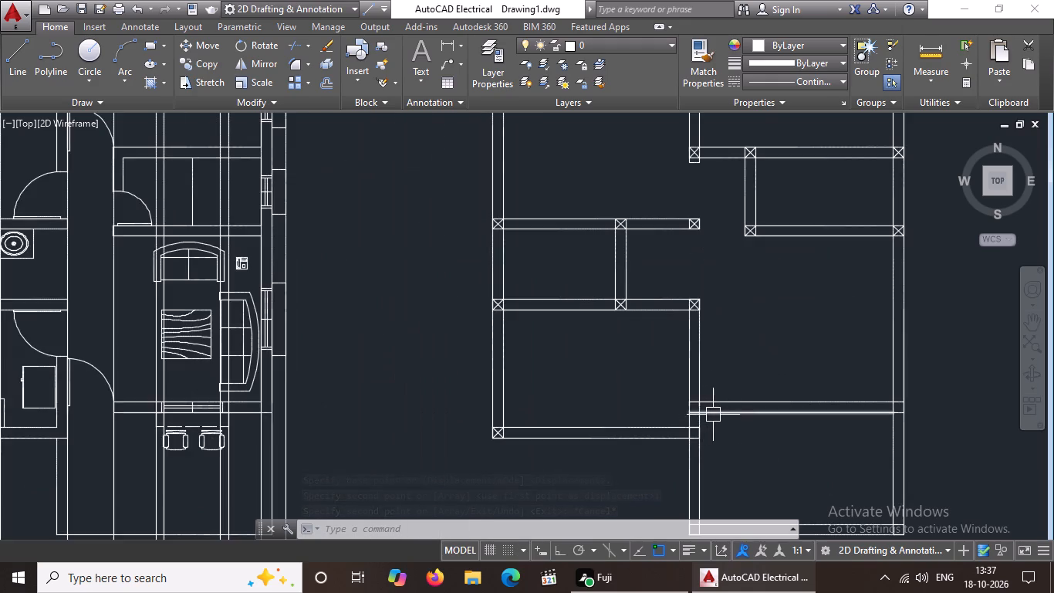
{"action": "scroll", "coordinate": [713, 415], "scroll_direction": "up", "scroll_amount": 2}
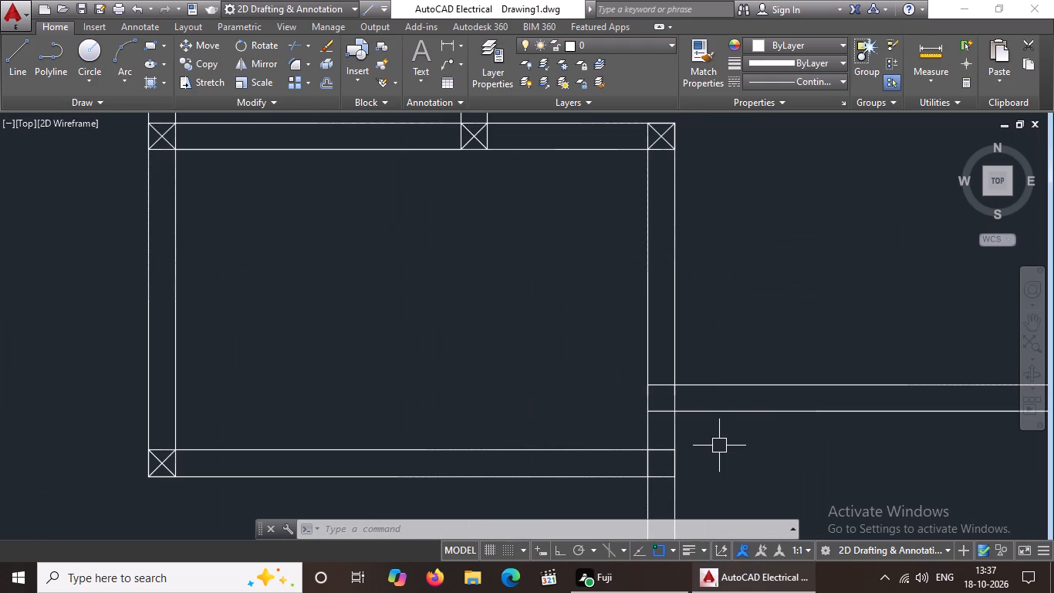
{"action": "key", "text": "l"}
{"action": "key", "text": "Return"}
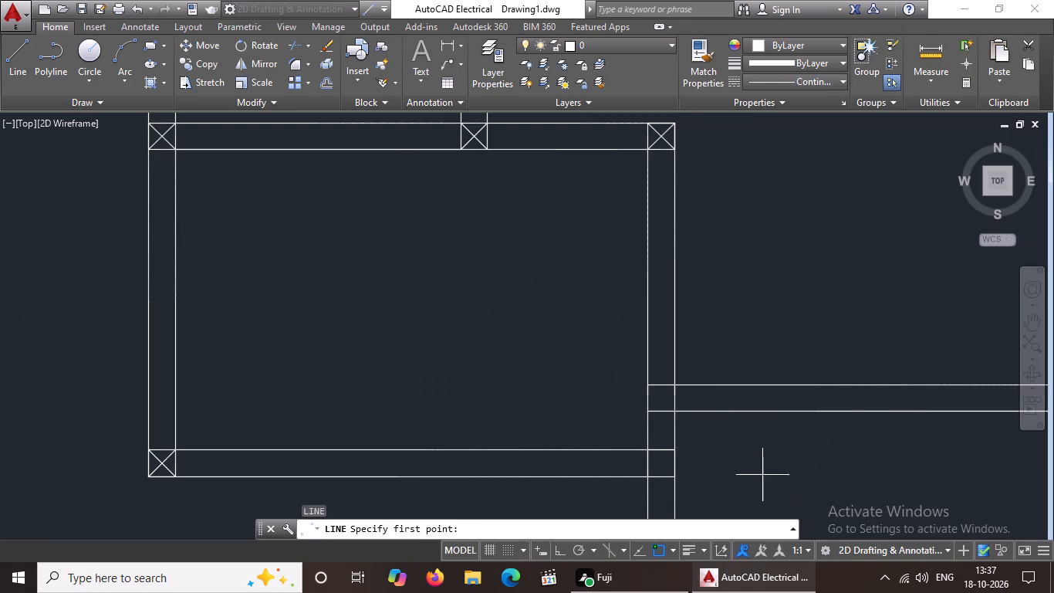
{"action": "left_click", "coordinate": [650, 456]}
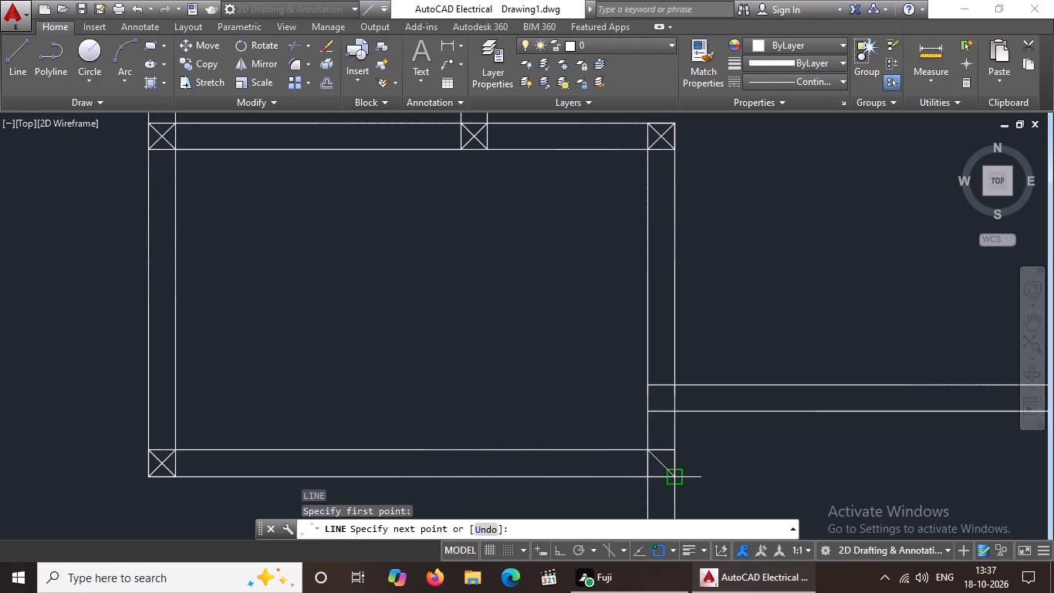
{"action": "left_click", "coordinate": [674, 476]}
{"action": "key", "text": "Escape"}
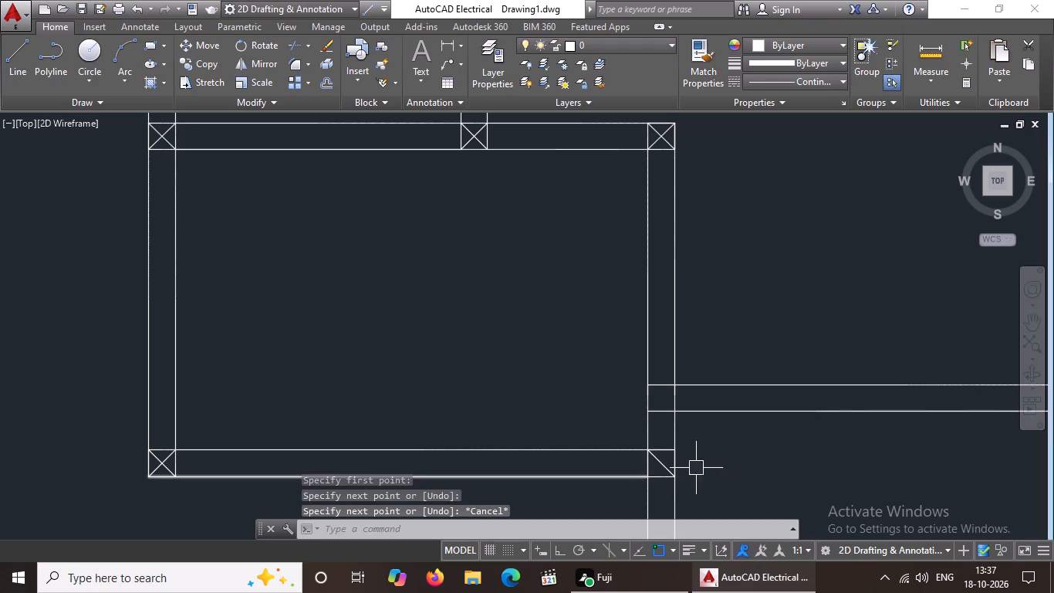
{"action": "left_click_drag", "start_coordinate": [13, 56], "coordinate": [17, 63]}
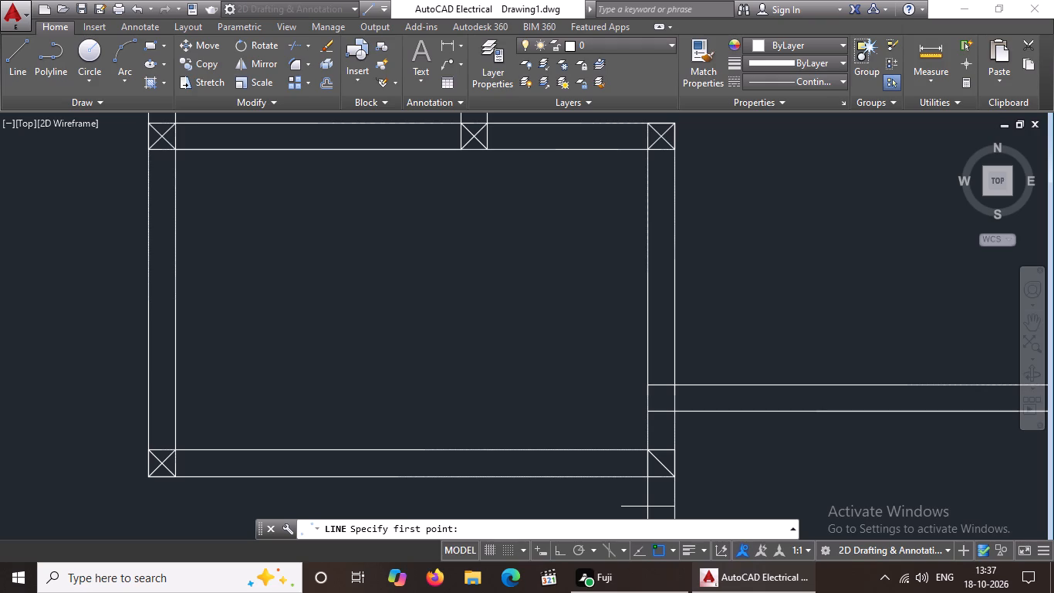
{"action": "left_click_drag", "start_coordinate": [647, 478], "coordinate": [660, 472]}
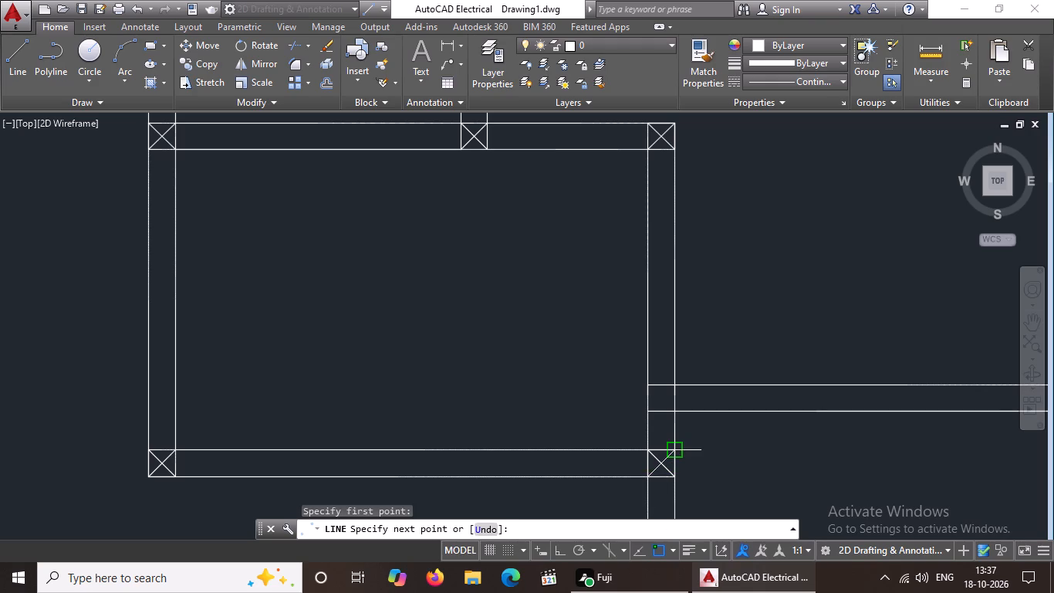
{"action": "left_click", "coordinate": [675, 453]}
{"action": "key", "text": "Escape"}
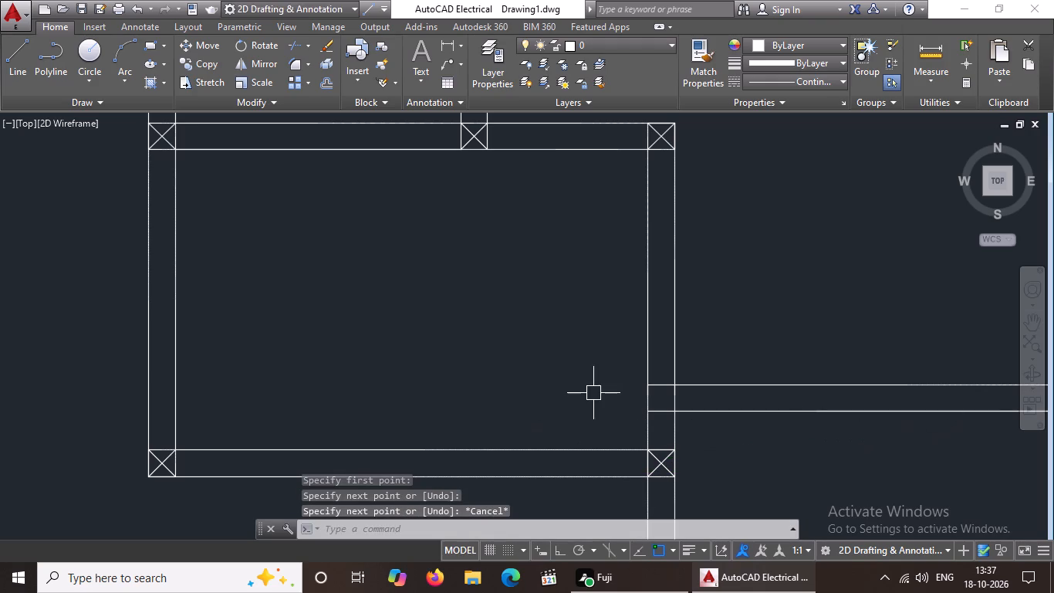
Draw a diagonal from the upper-left to the lower-right corner of the junction between the bottom-right room's upper wall and its left wall.
{"action": "scroll", "coordinate": [721, 421], "scroll_direction": "down", "scroll_amount": 3}
{"action": "middle_click_drag", "start_coordinate": [764, 468], "coordinate": [755, 442]}
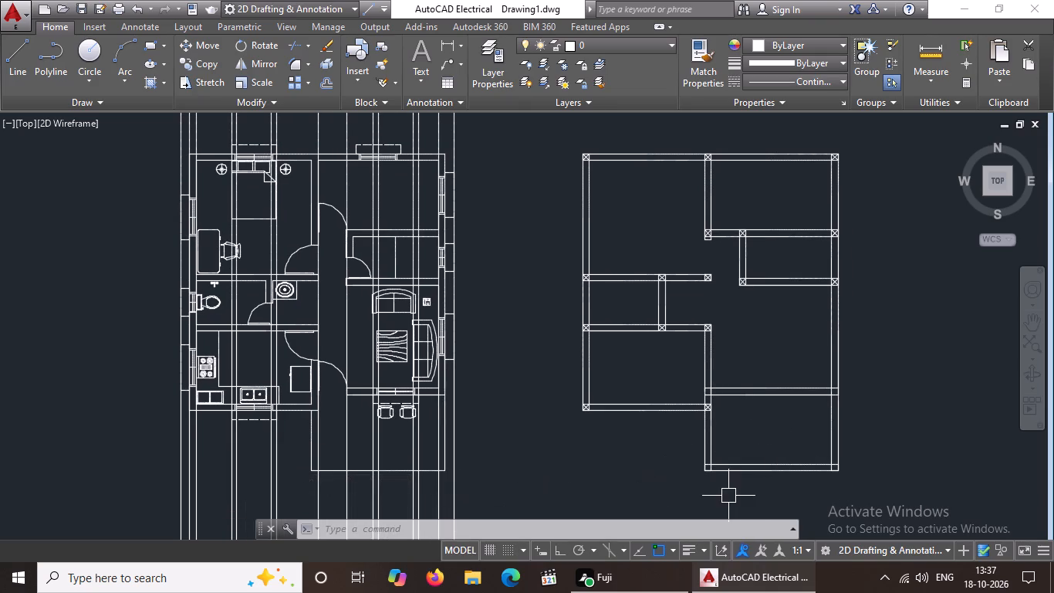
{"action": "scroll", "coordinate": [732, 418], "scroll_direction": "up", "scroll_amount": 2}
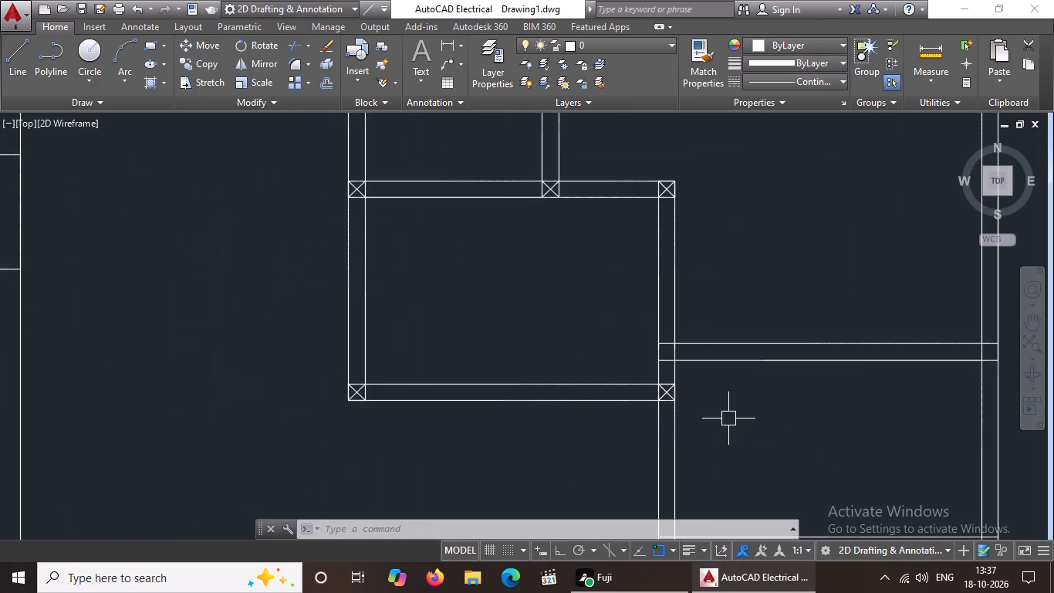
{"action": "key", "text": "l"}
{"action": "key", "text": "Return"}
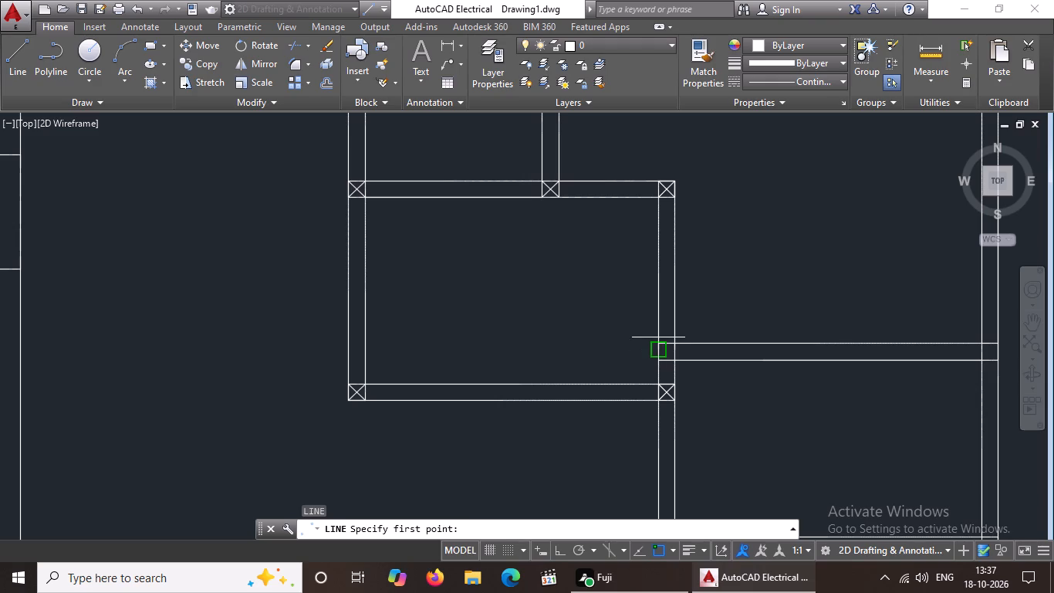
{"action": "scroll", "coordinate": [658, 338], "scroll_direction": "up", "scroll_amount": 2}
{"action": "left_click", "coordinate": [659, 351]}
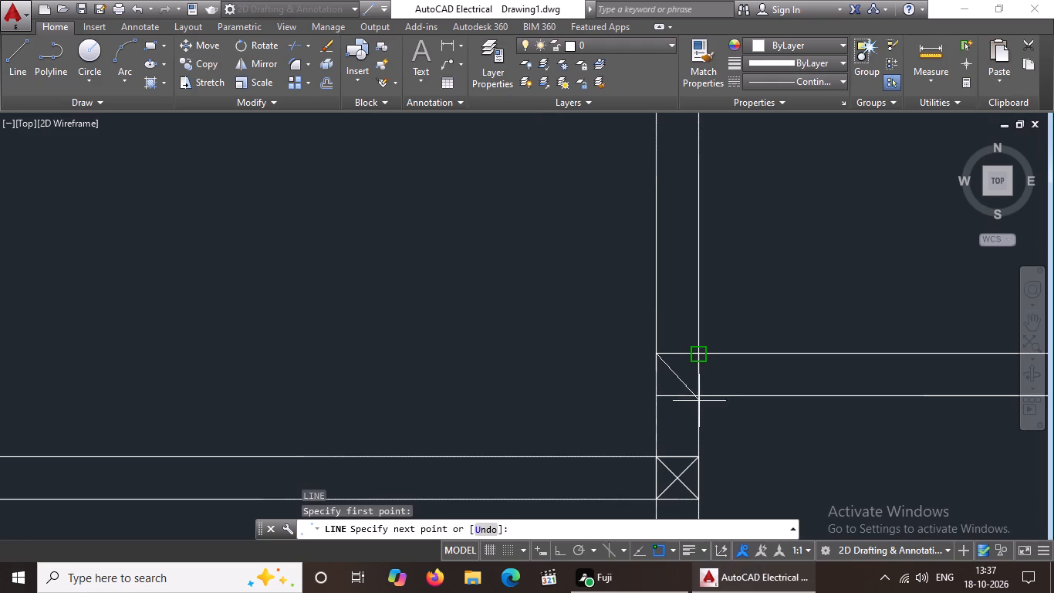
{"action": "scroll", "coordinate": [699, 397], "scroll_direction": "up", "scroll_amount": 2}
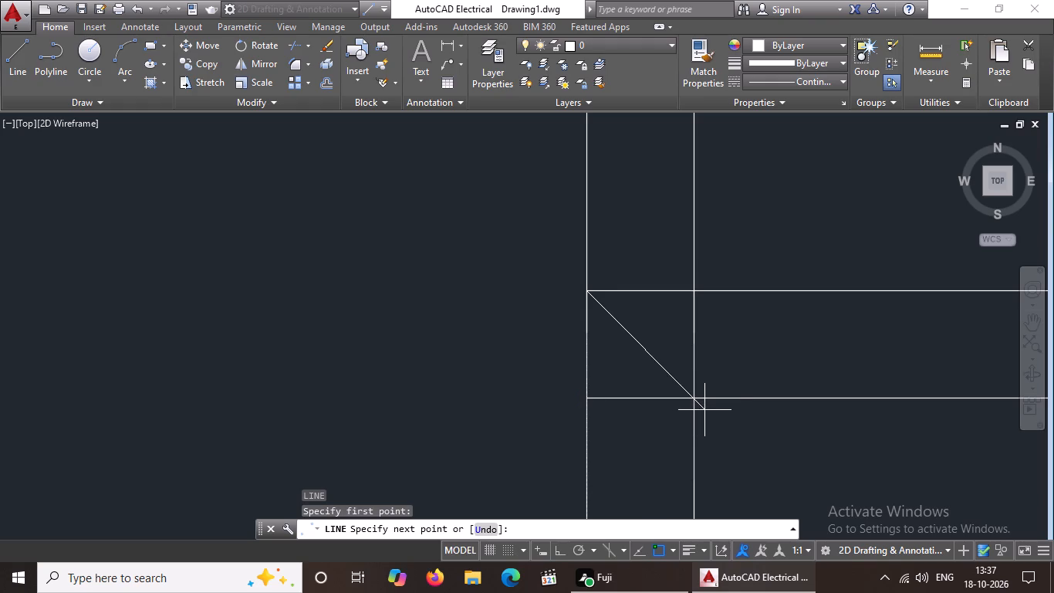
{"action": "left_click", "coordinate": [704, 410]}
{"action": "key", "text": "Escape"}
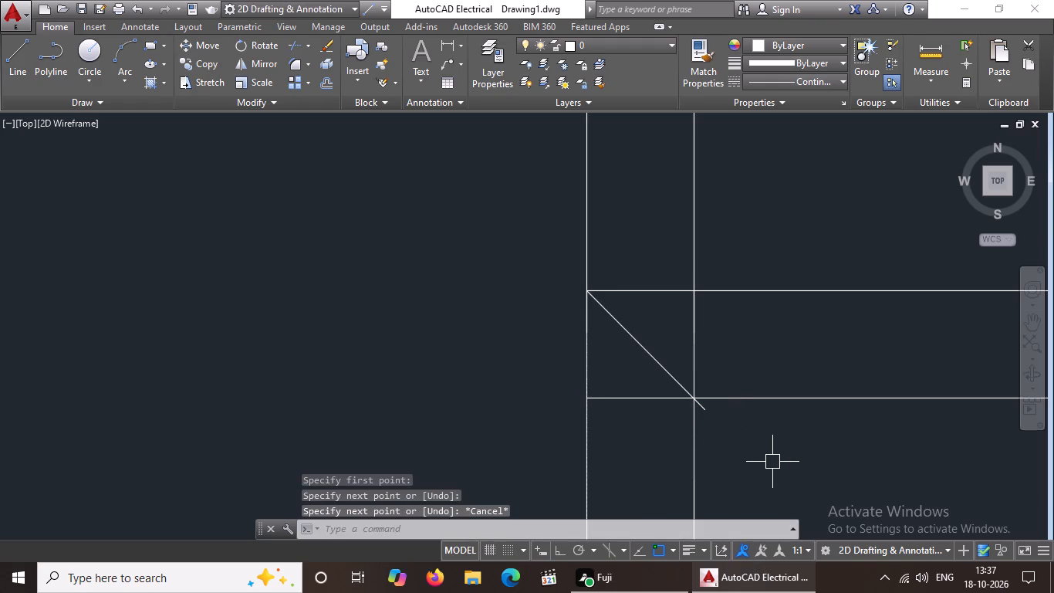
Trim the diagonal's overshoot beyond the wall lines at the bottom-right room's upper-left junction.
{"action": "key", "text": "t"}
{"action": "key", "text": "r"}
{"action": "key", "text": "space"}
{"action": "key", "text": "space"}
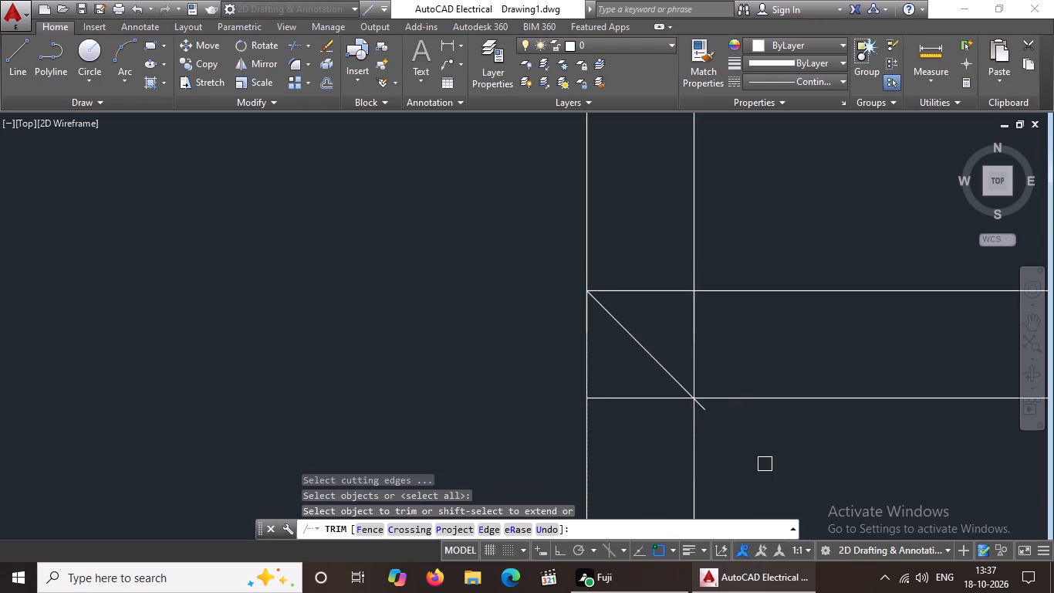
{"action": "scroll", "coordinate": [706, 403], "scroll_direction": "up", "scroll_amount": 3}
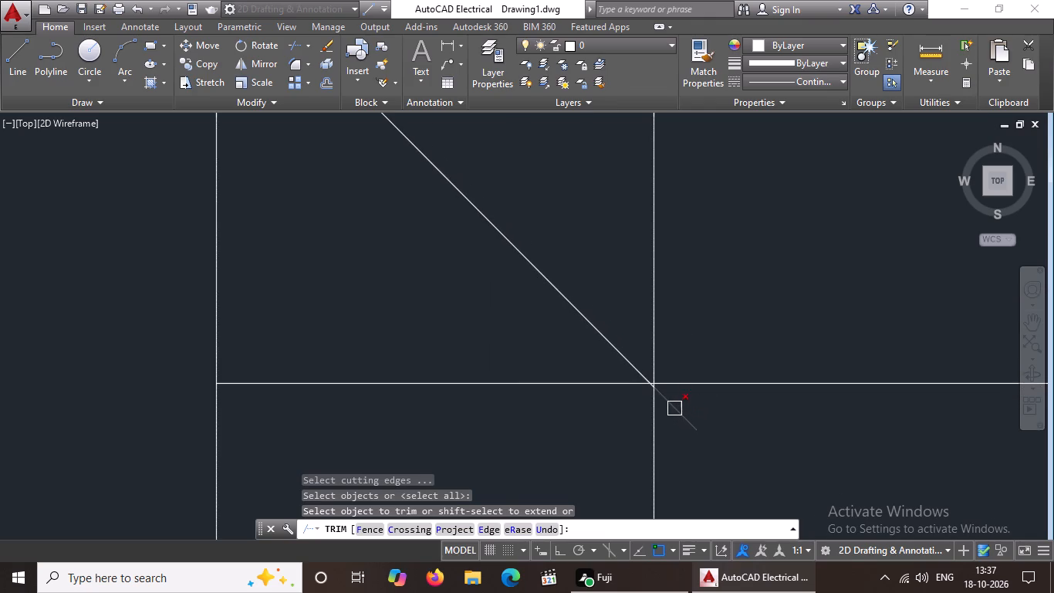
{"action": "left_click", "coordinate": [673, 407]}
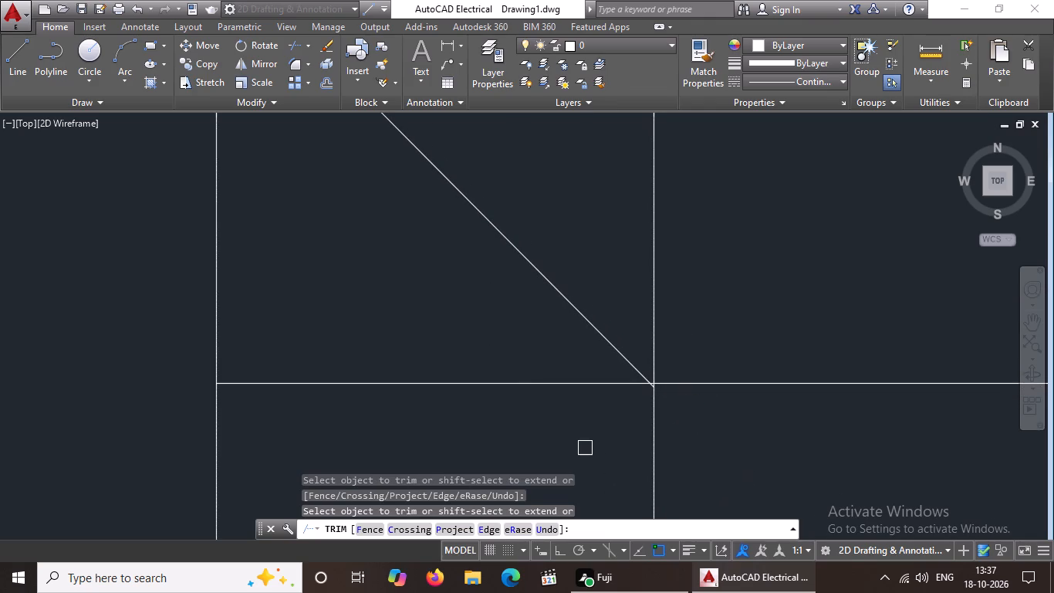
{"action": "key", "text": "Escape"}
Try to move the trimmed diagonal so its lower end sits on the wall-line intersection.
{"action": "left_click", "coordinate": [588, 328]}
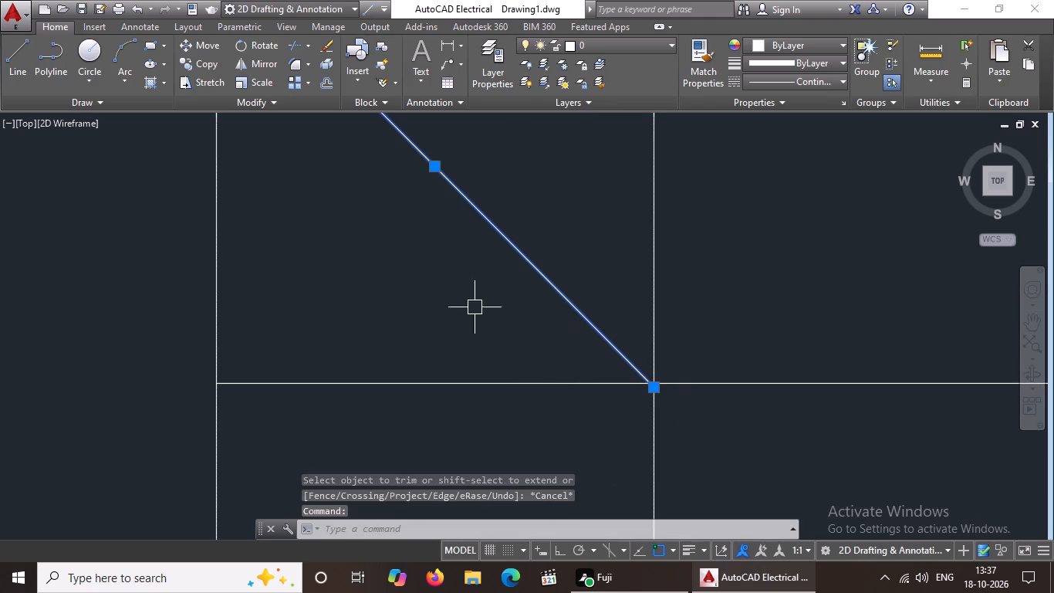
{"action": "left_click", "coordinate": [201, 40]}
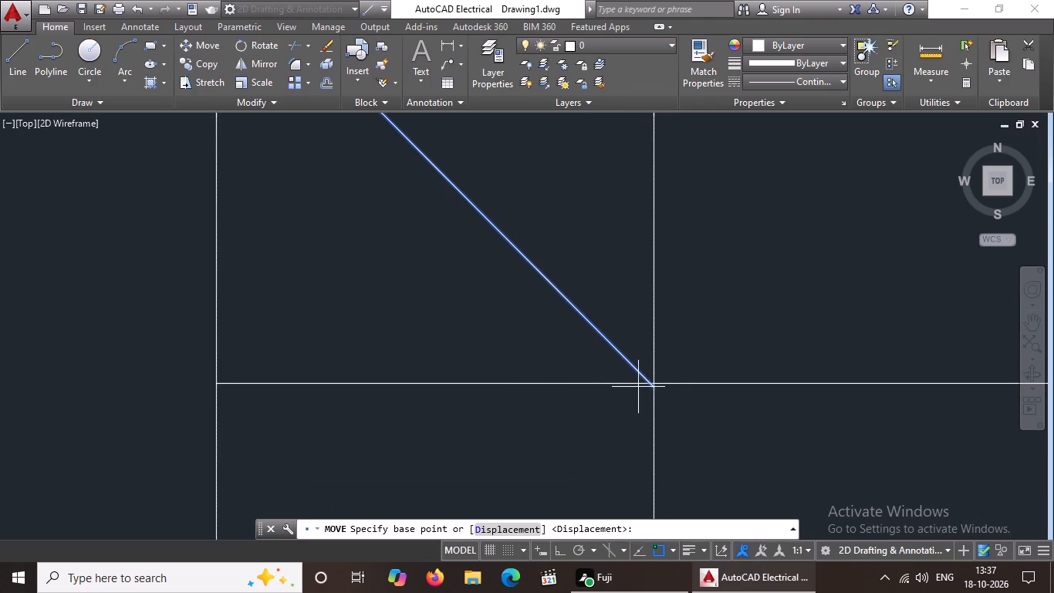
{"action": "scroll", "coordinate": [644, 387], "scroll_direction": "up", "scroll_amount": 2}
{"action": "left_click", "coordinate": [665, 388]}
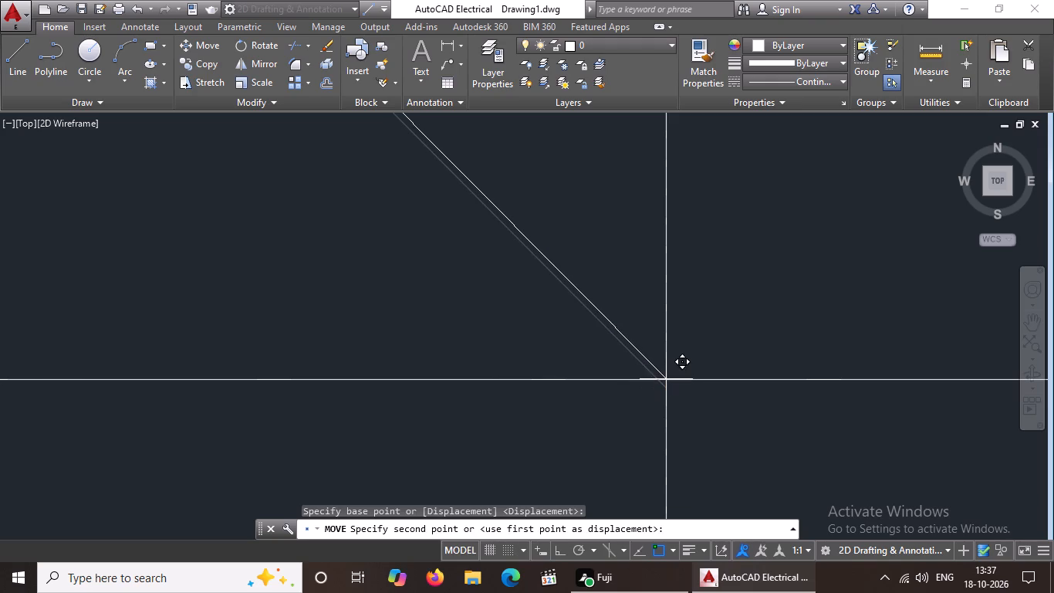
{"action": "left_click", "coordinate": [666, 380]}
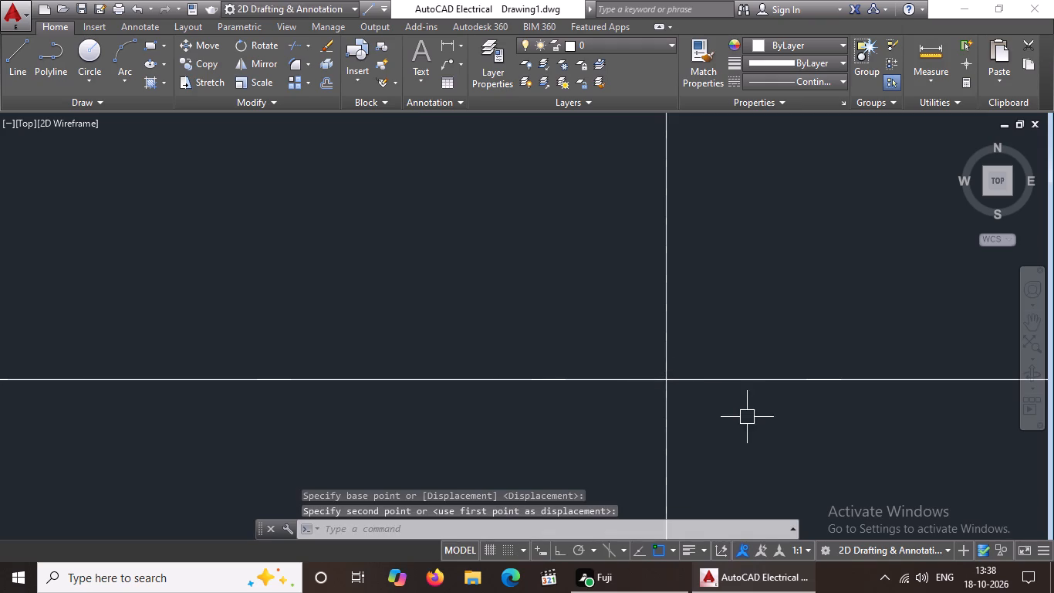
Move the diagonal by its upper end onto the upper-left corner of the bottom-right room's upper-left wall junction.
{"action": "scroll", "coordinate": [647, 378], "scroll_direction": "down", "scroll_amount": 6}
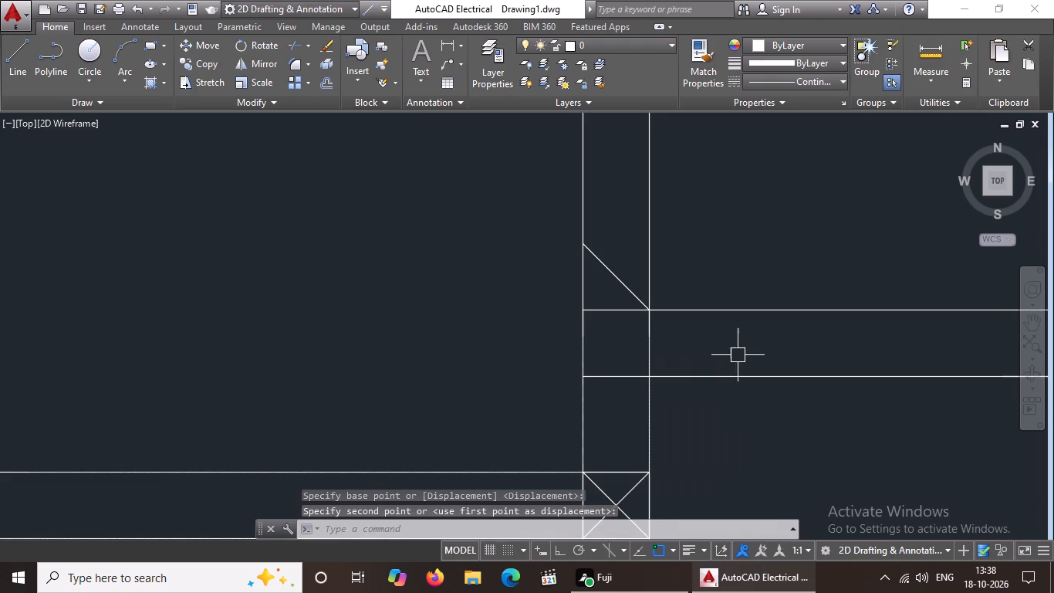
{"action": "left_click", "coordinate": [601, 259]}
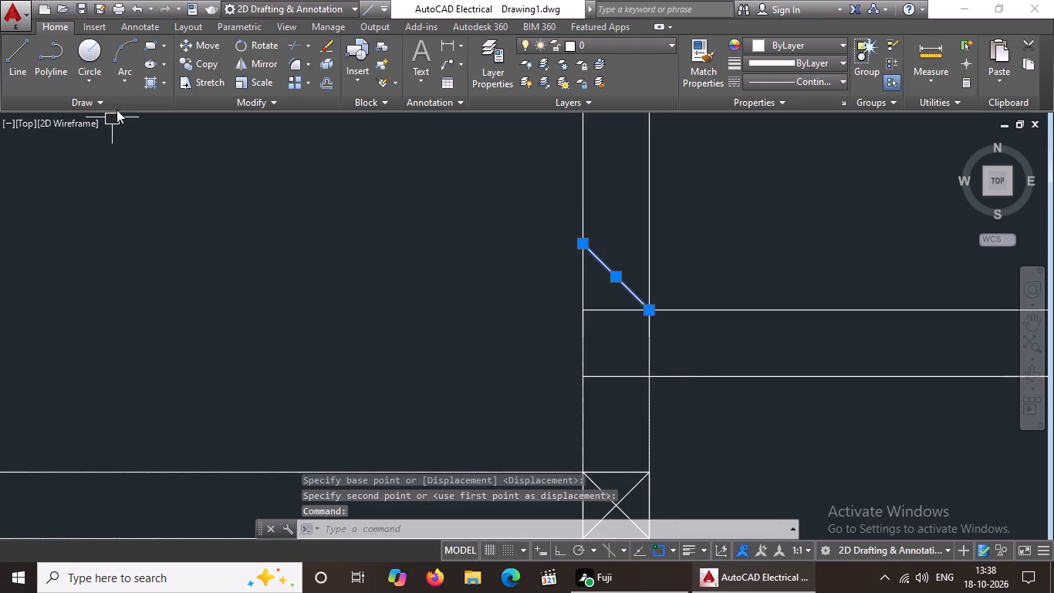
{"action": "left_click", "coordinate": [202, 39]}
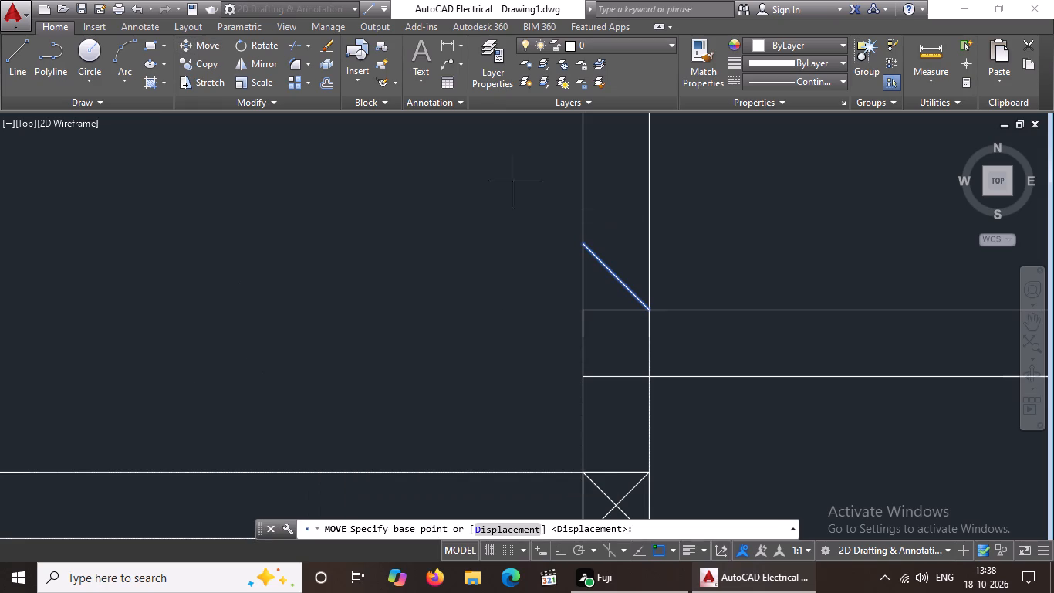
{"action": "scroll", "coordinate": [595, 242], "scroll_direction": "up", "scroll_amount": 2}
{"action": "left_click", "coordinate": [562, 246]}
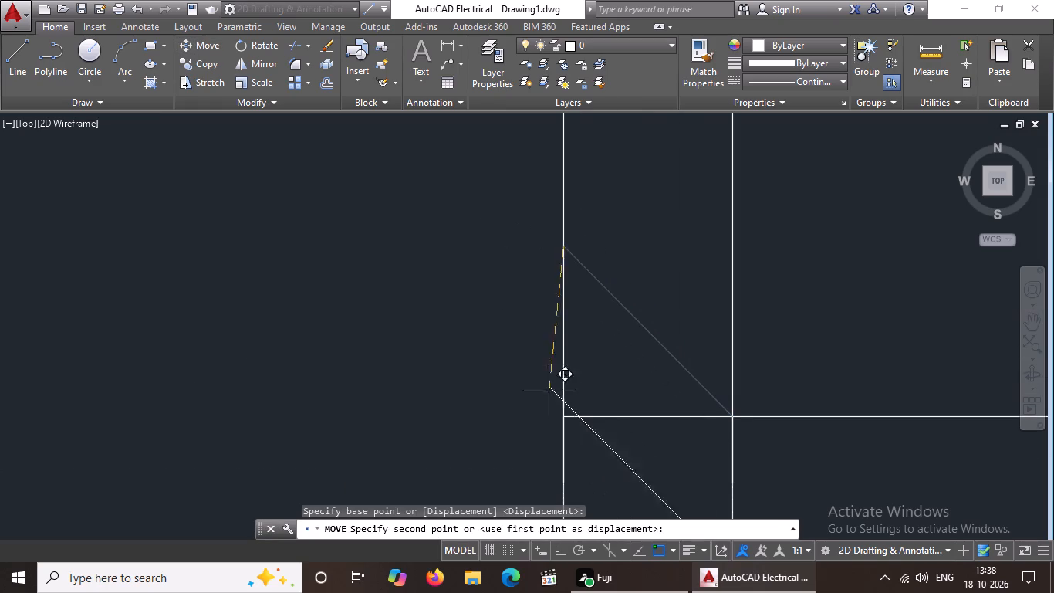
{"action": "left_click", "coordinate": [562, 414]}
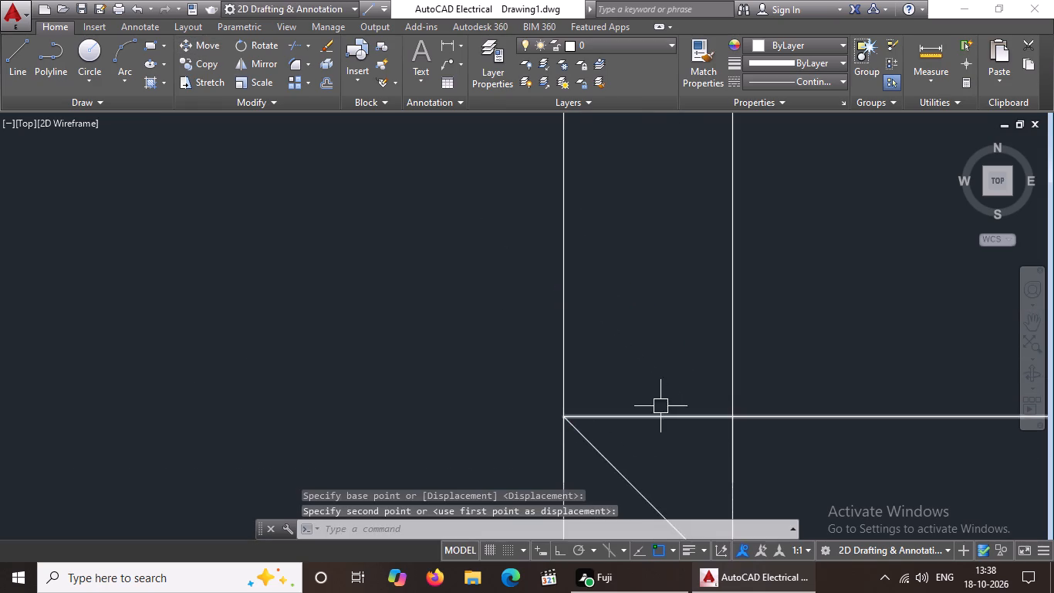
{"action": "scroll", "coordinate": [667, 400], "scroll_direction": "down", "scroll_amount": 3}
{"action": "scroll", "coordinate": [687, 435], "scroll_direction": "up", "scroll_amount": 3}
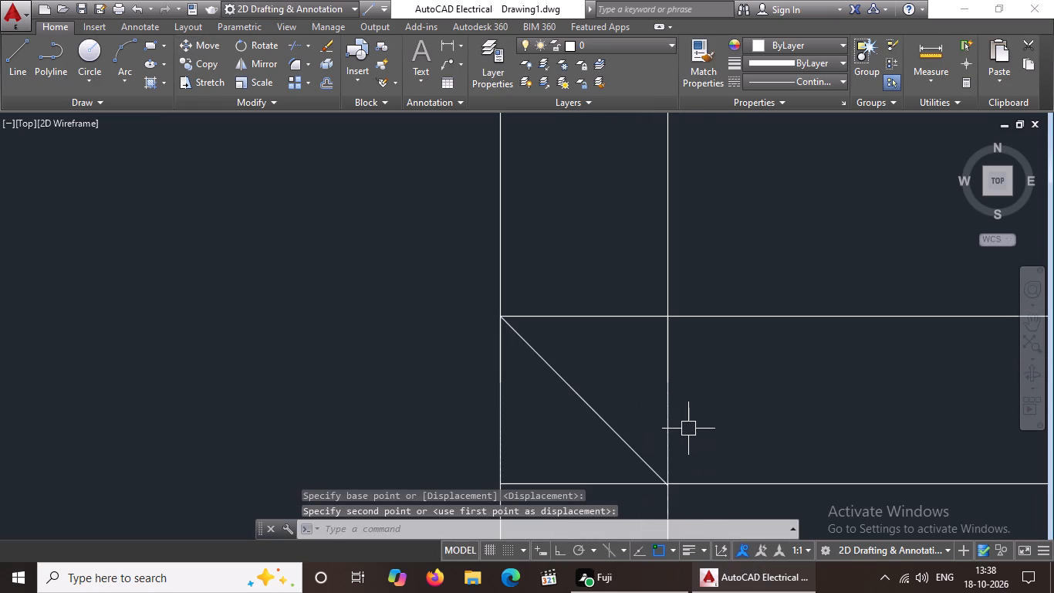
{"action": "key", "text": "Escape"}
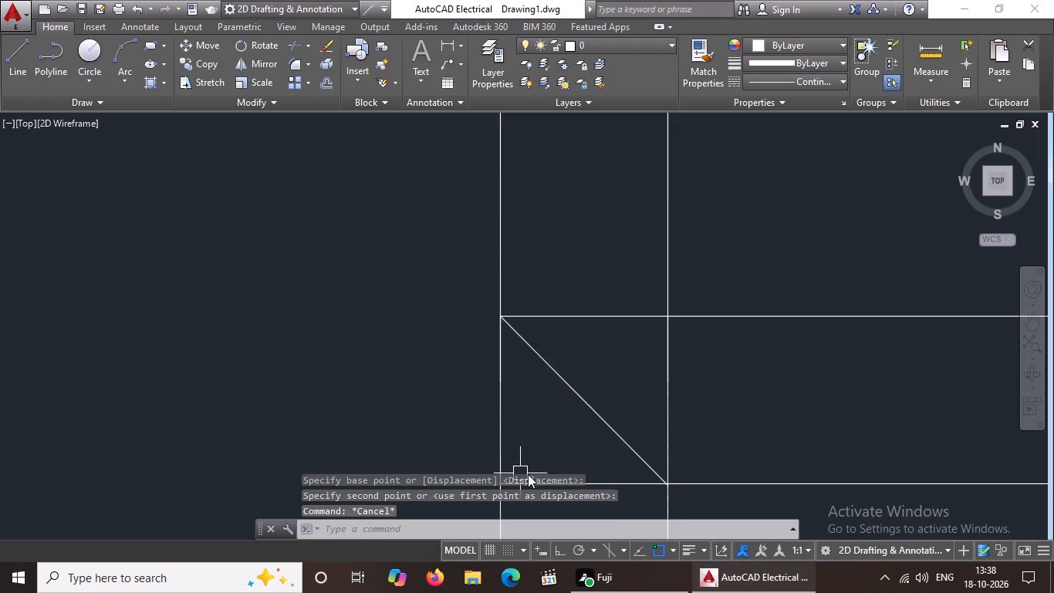
Draw the opposite diagonal, from lower left to upper right, to complete the cross at that wall junction.
{"action": "left_click", "coordinate": [22, 66]}
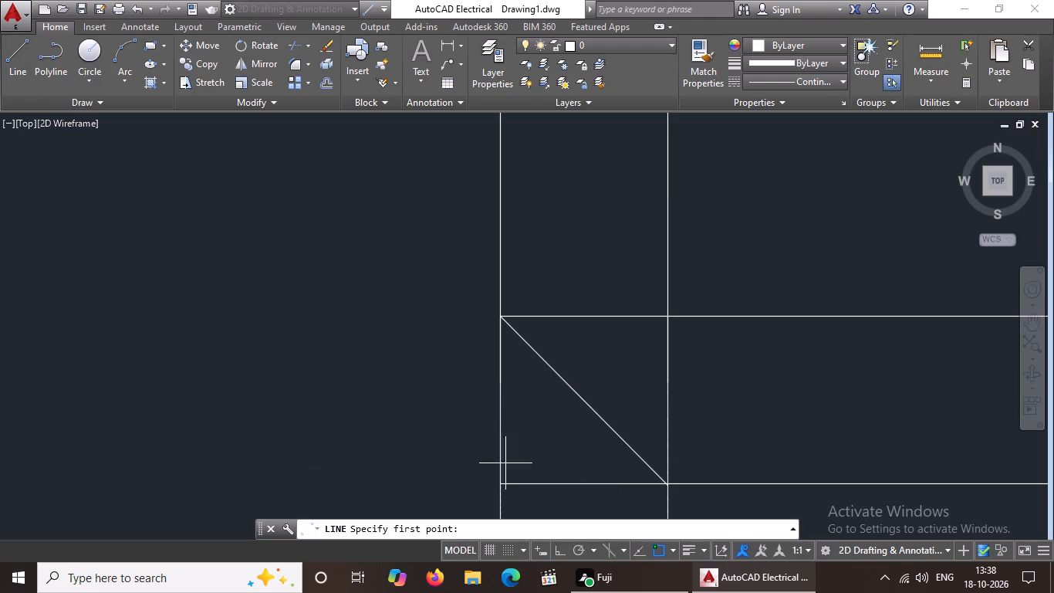
{"action": "left_click_drag", "start_coordinate": [500, 488], "coordinate": [516, 466]}
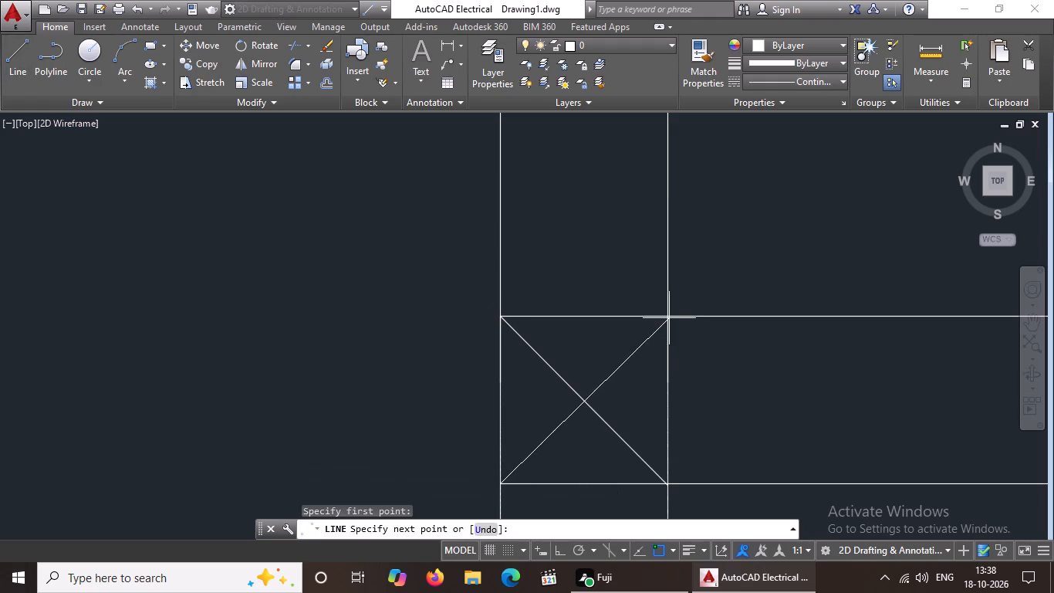
{"action": "left_click", "coordinate": [668, 316]}
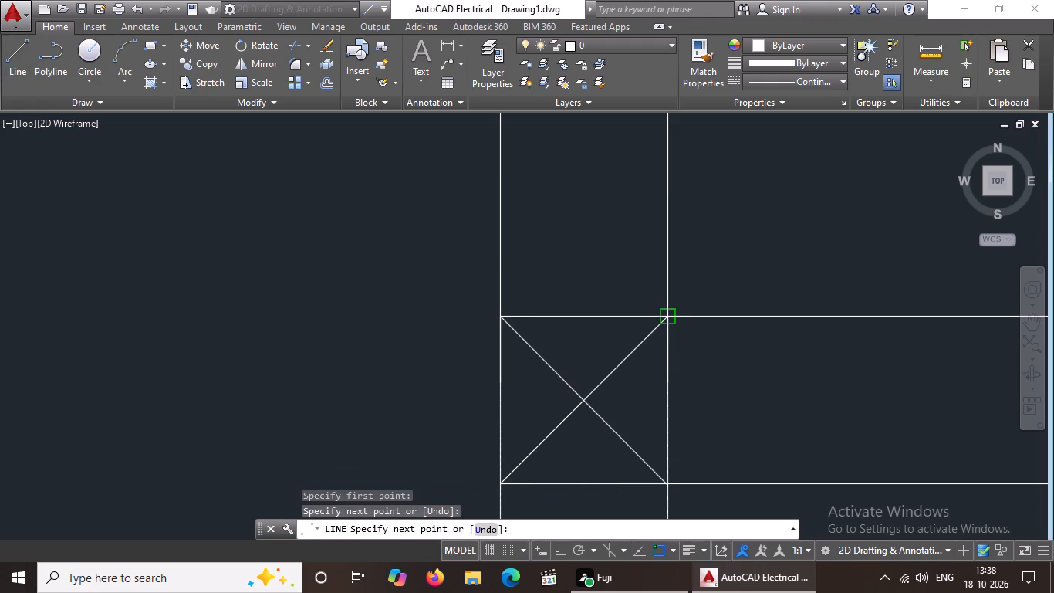
{"action": "key", "text": "Escape"}
Draw crossed diagonals between the wall-line intersections at the bottom-right room's upper-right wall junction.
{"action": "scroll", "coordinate": [669, 319], "scroll_direction": "down", "scroll_amount": 3}
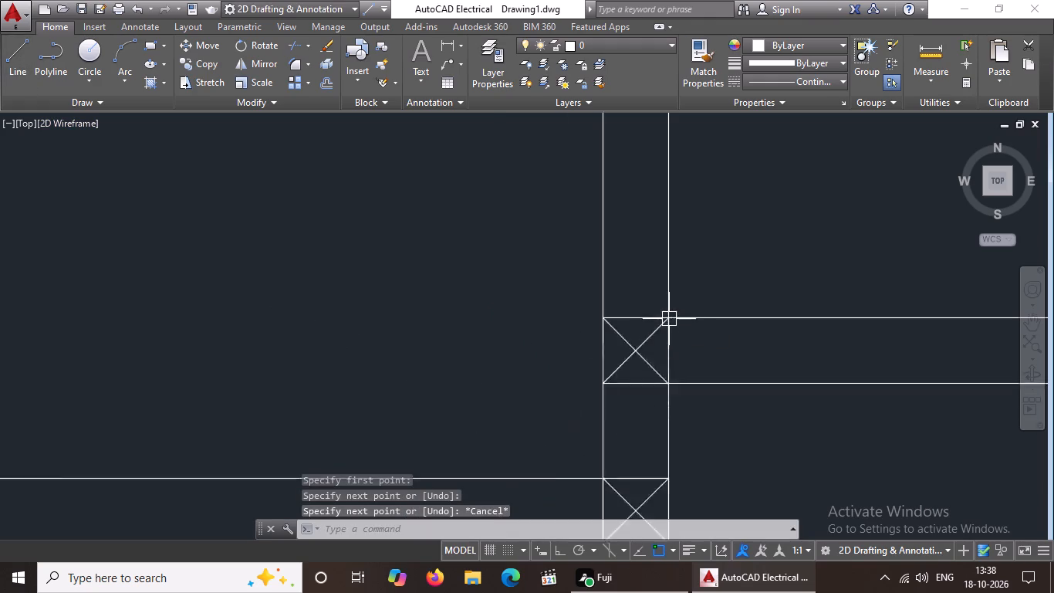
{"action": "scroll", "coordinate": [724, 371], "scroll_direction": "down", "scroll_amount": 3}
{"action": "middle_click_drag", "start_coordinate": [760, 377], "coordinate": [635, 375]}
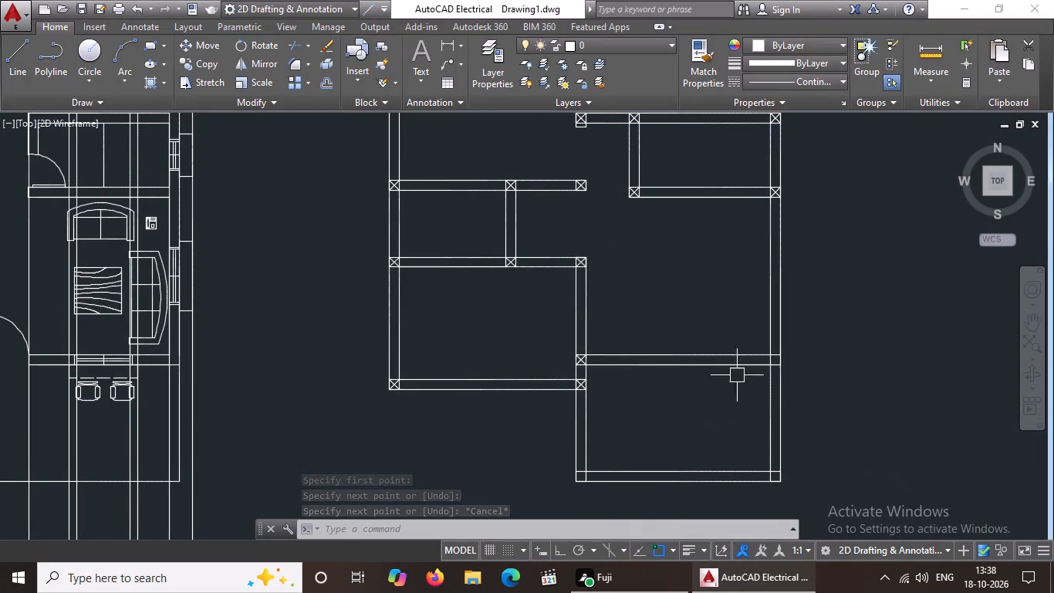
{"action": "scroll", "coordinate": [762, 384], "scroll_direction": "up", "scroll_amount": 3}
{"action": "key", "text": "l"}
{"action": "key", "text": "Return"}
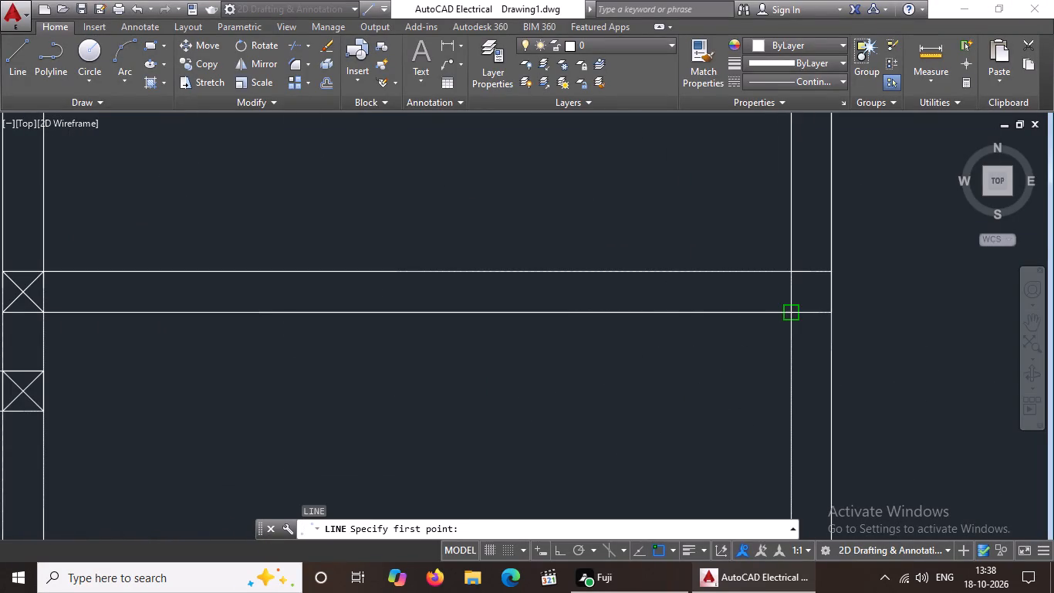
{"action": "left_click_drag", "start_coordinate": [789, 311], "coordinate": [796, 305]}
{"action": "left_click", "coordinate": [832, 269]}
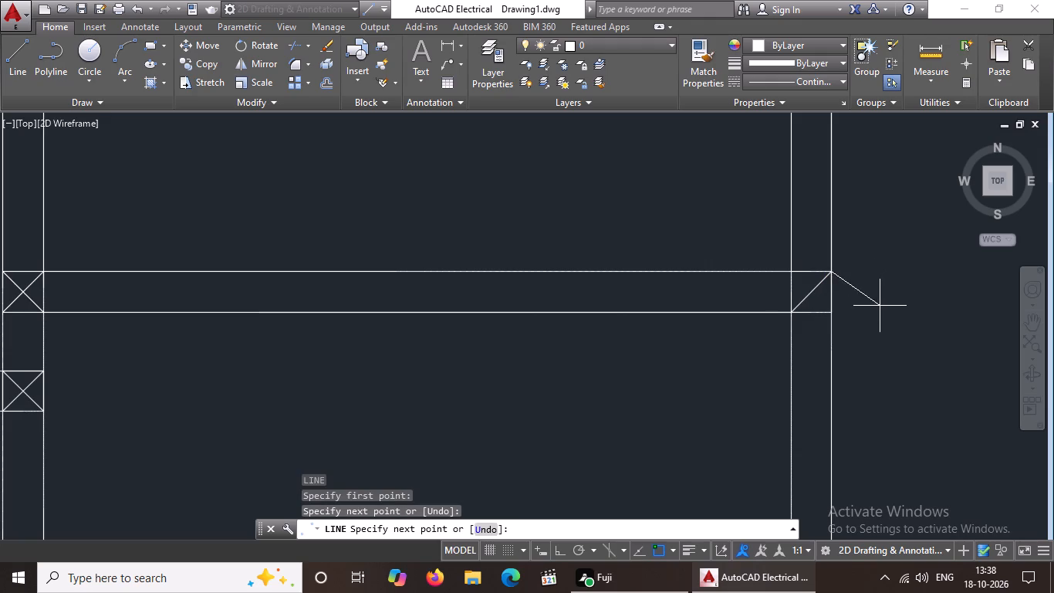
{"action": "key", "text": "Escape"}
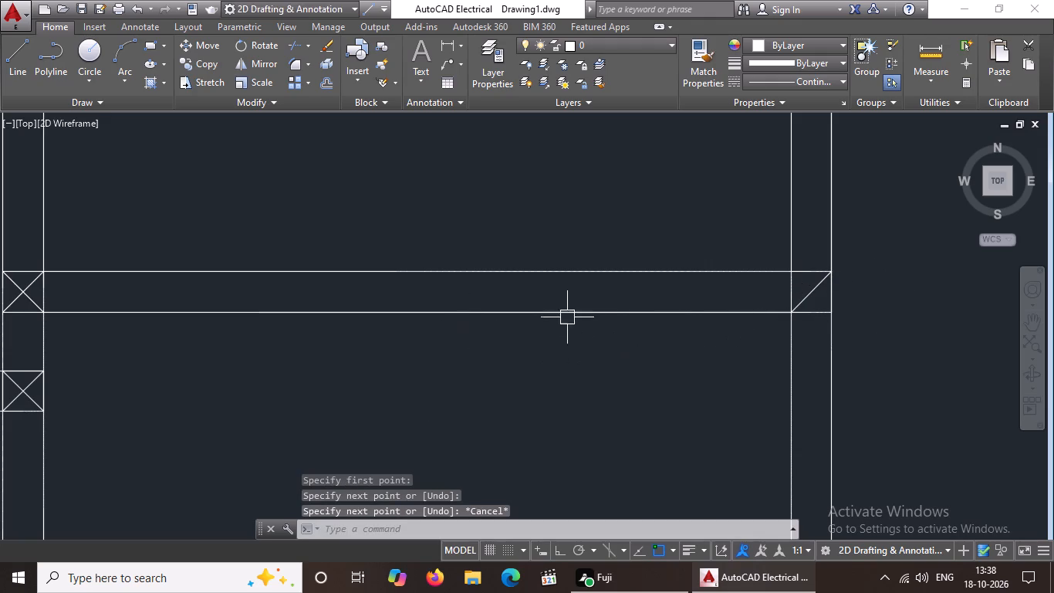
{"action": "left_click", "coordinate": [18, 53]}
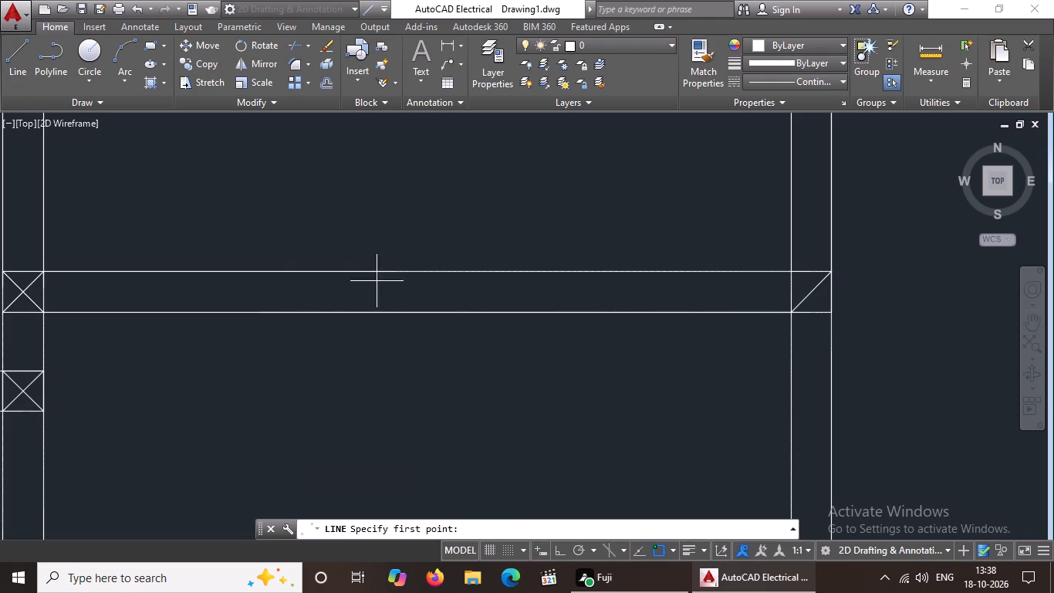
{"action": "scroll", "coordinate": [794, 269], "scroll_direction": "up", "scroll_amount": 1}
{"action": "left_click", "coordinate": [788, 276]}
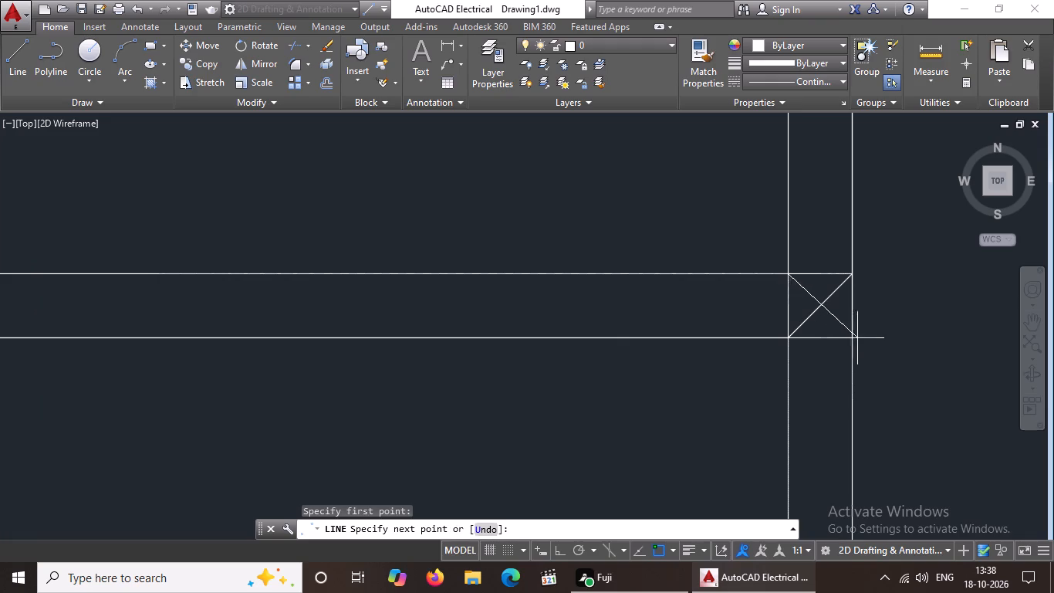
{"action": "left_click", "coordinate": [849, 338]}
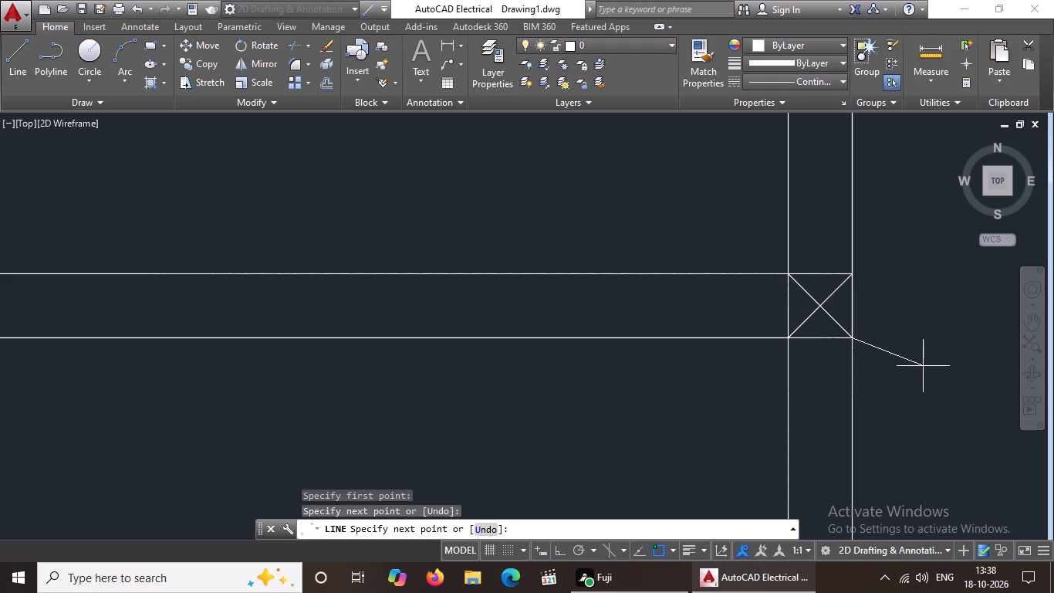
{"action": "key", "text": "Escape"}
Draw crossed diagonals across the wall square at the bottom-right room's lower-left corner.
{"action": "scroll", "coordinate": [787, 334], "scroll_direction": "down", "scroll_amount": 3}
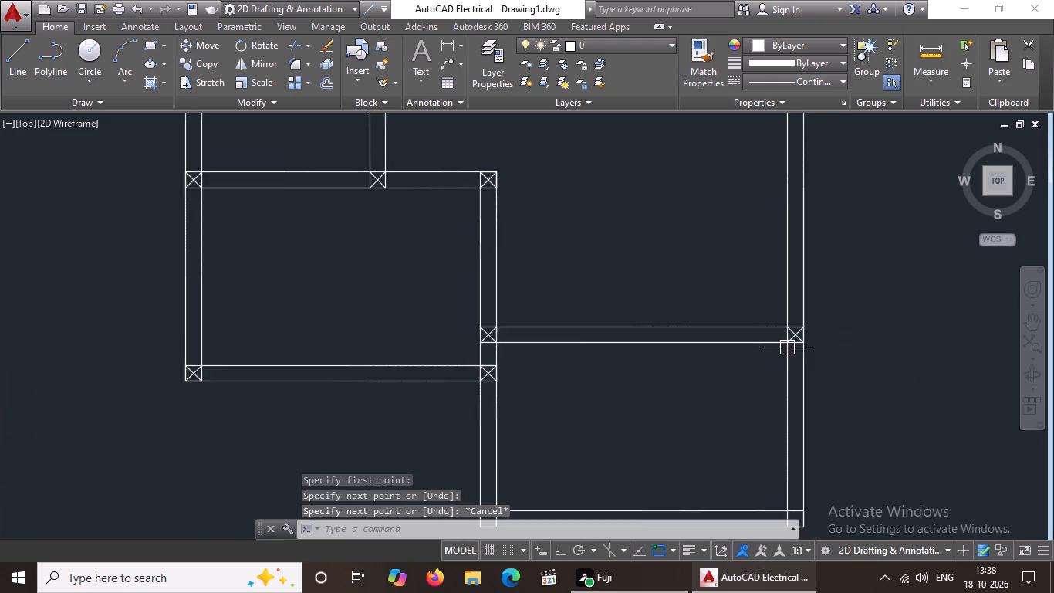
{"action": "scroll", "coordinate": [787, 348], "scroll_direction": "down", "scroll_amount": 3}
{"action": "scroll", "coordinate": [687, 405], "scroll_direction": "up", "scroll_amount": 2}
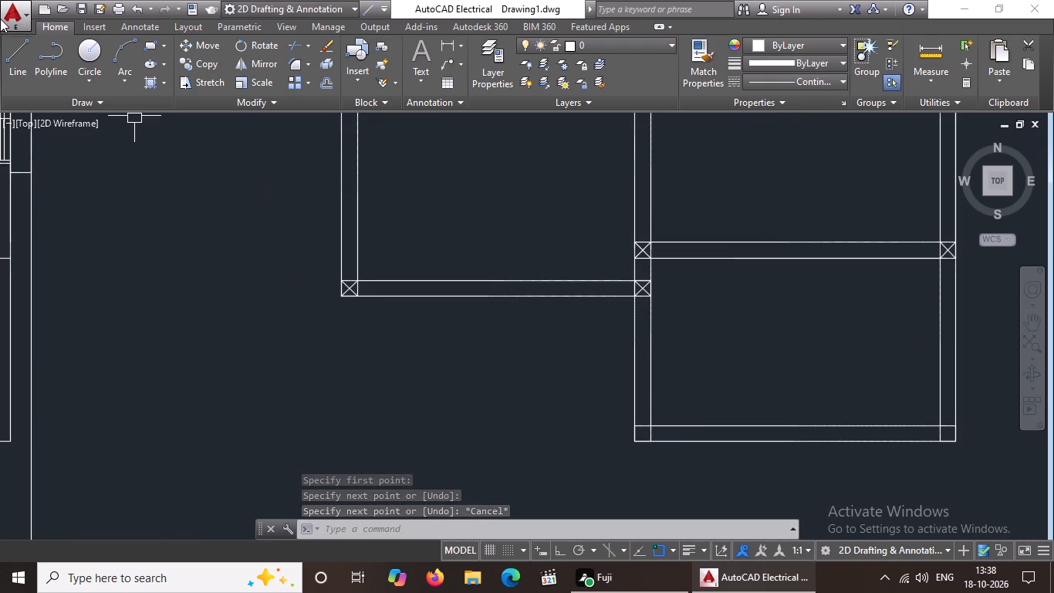
{"action": "left_click", "coordinate": [8, 57]}
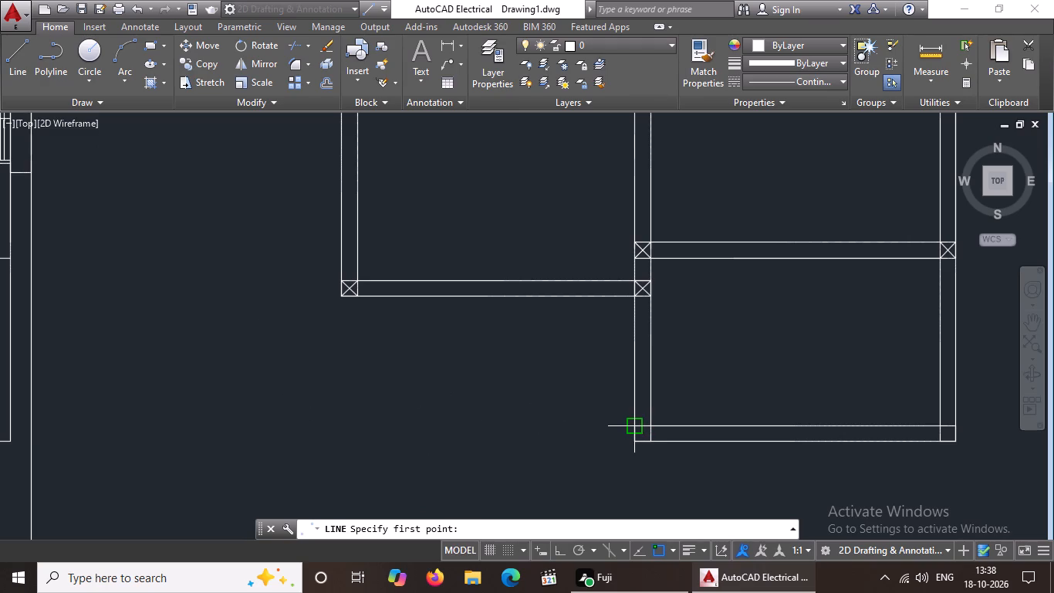
{"action": "left_click_drag", "start_coordinate": [635, 426], "coordinate": [648, 439]}
{"action": "left_click", "coordinate": [650, 440]}
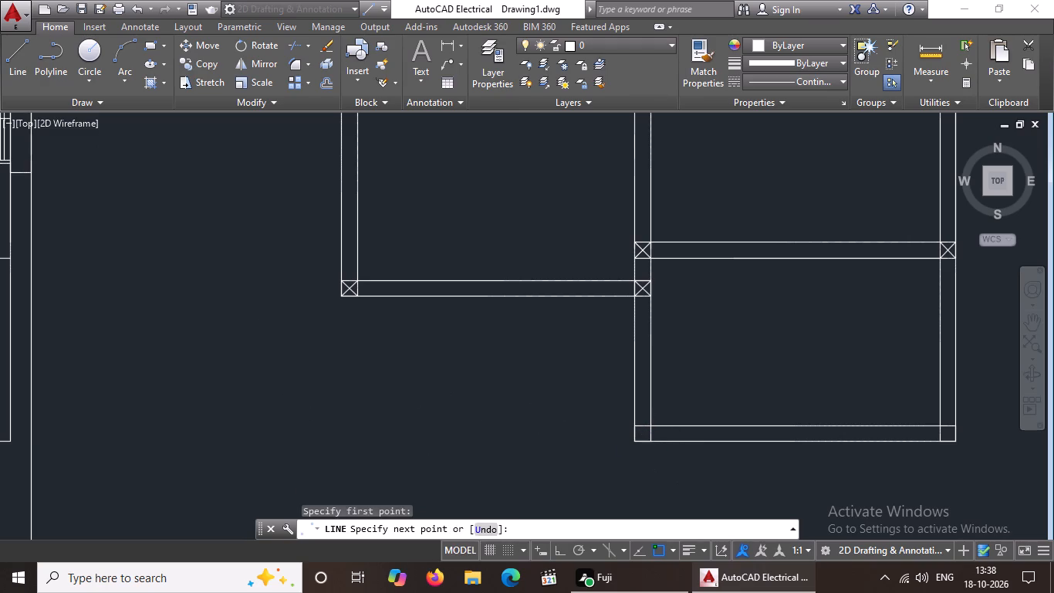
{"action": "key", "text": "Escape"}
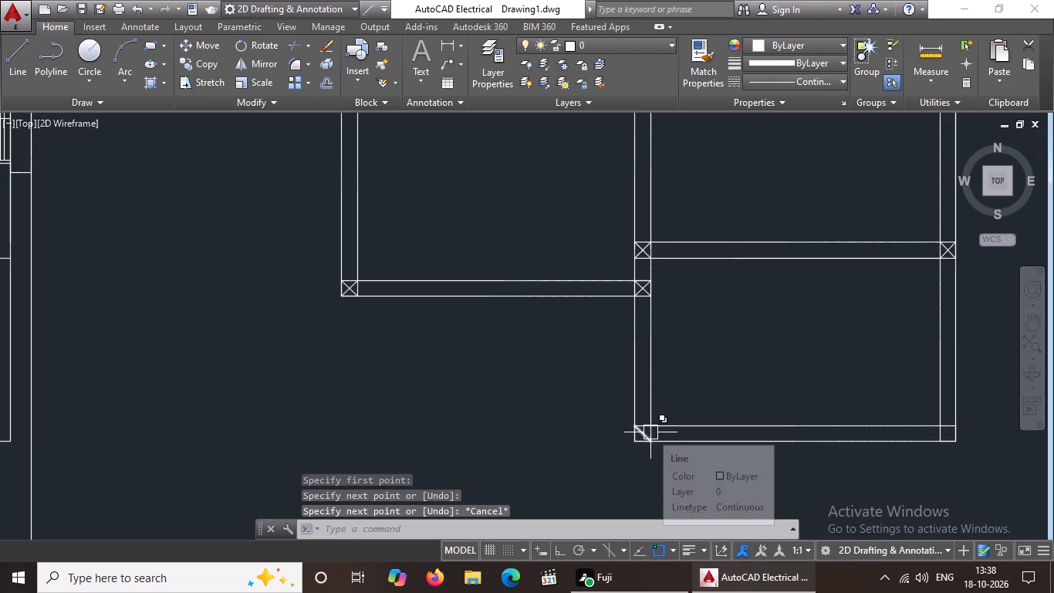
{"action": "key", "text": "Escape"}
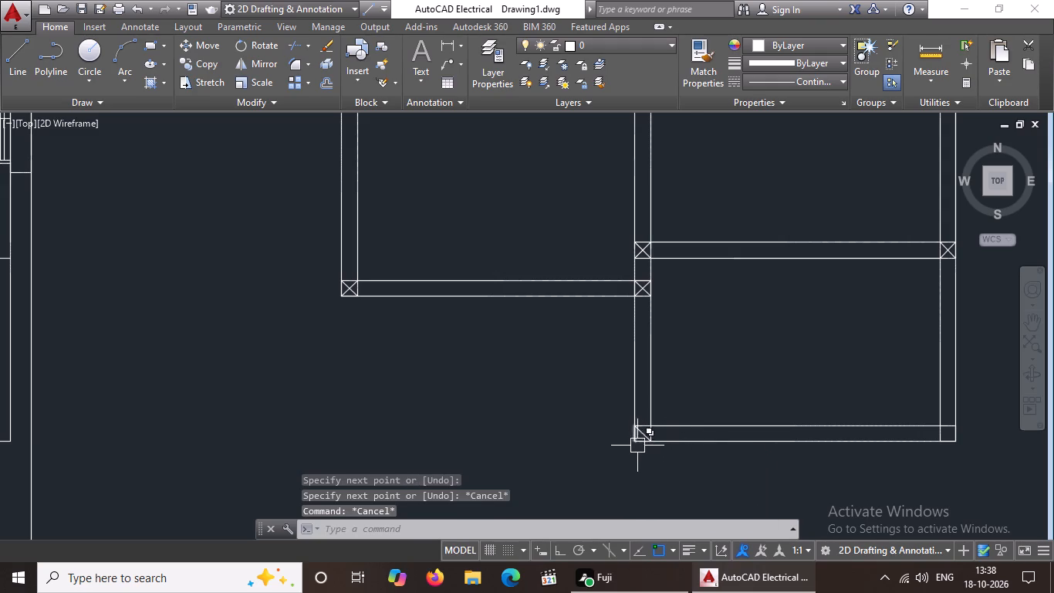
{"action": "scroll", "coordinate": [650, 443], "scroll_direction": "up", "scroll_amount": 3}
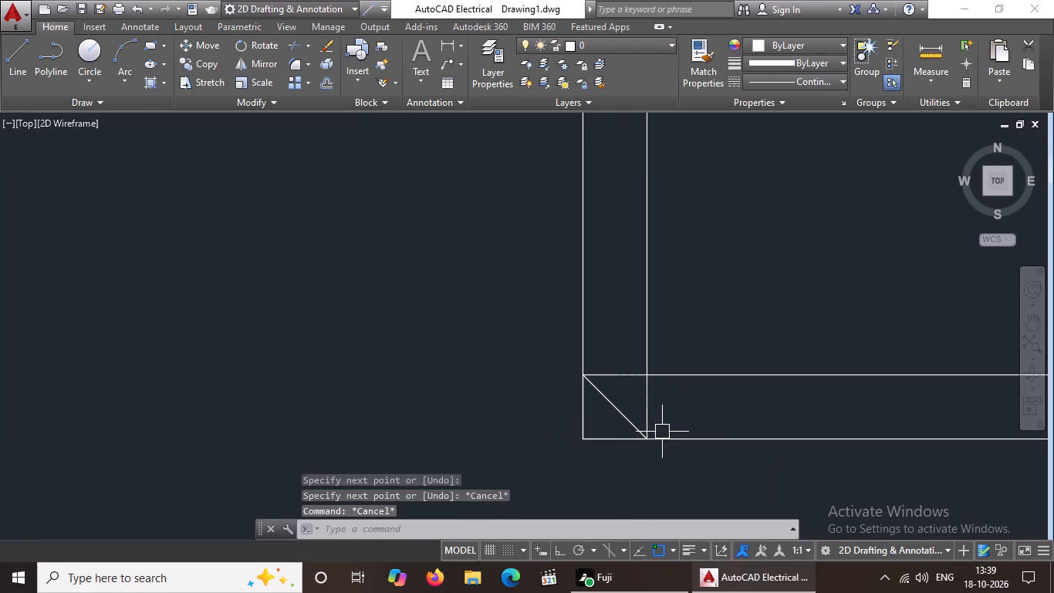
{"action": "left_click", "coordinate": [11, 72]}
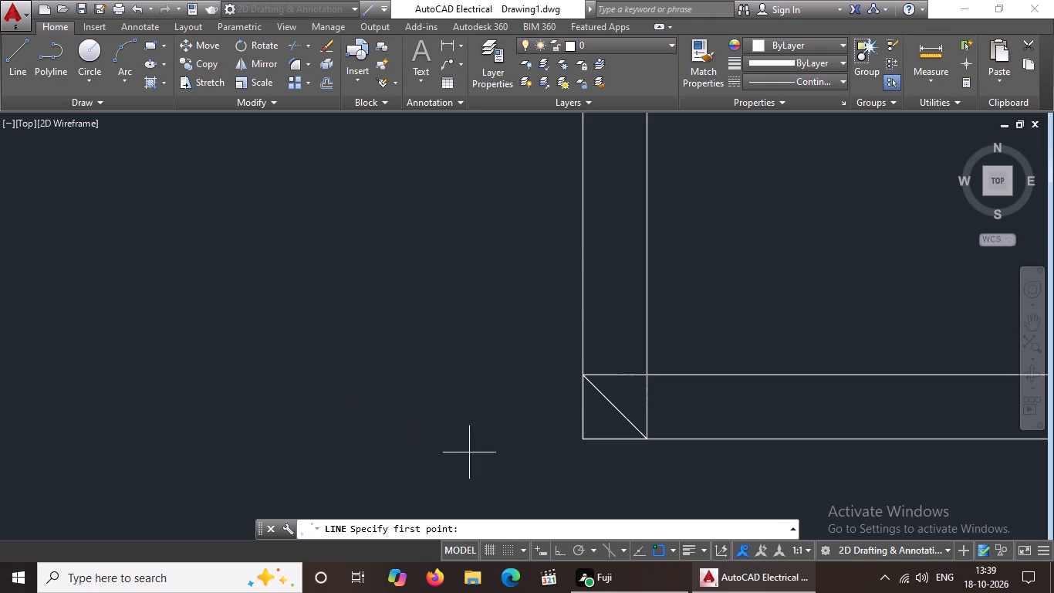
{"action": "left_click_drag", "start_coordinate": [582, 439], "coordinate": [589, 428]}
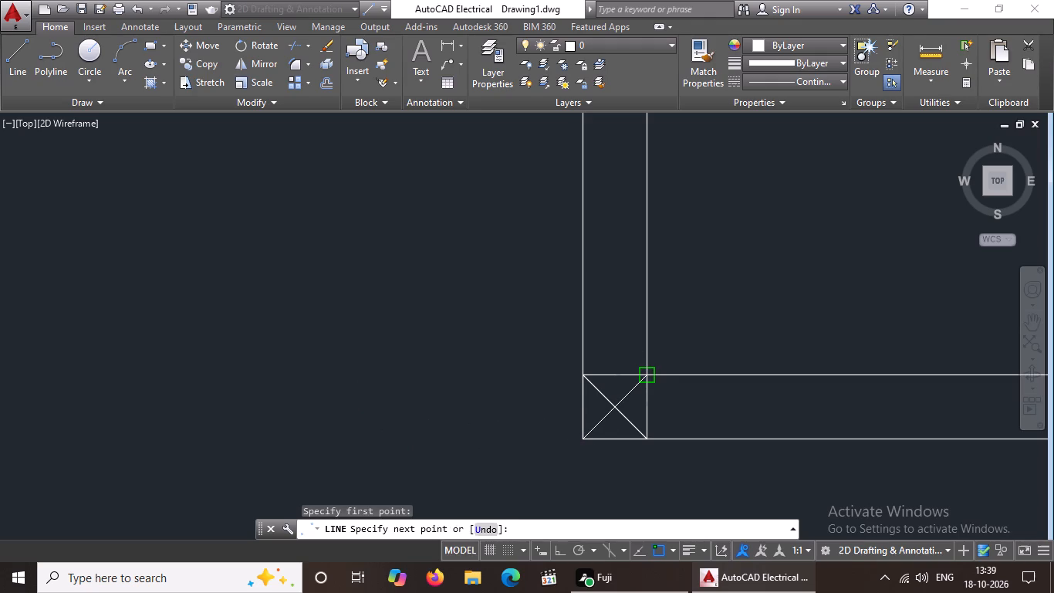
{"action": "left_click", "coordinate": [654, 370]}
{"action": "key", "text": "Escape"}
Draw crossed diagonals across the wall square at the bottom-right room's lower-right corner.
{"action": "scroll", "coordinate": [655, 351], "scroll_direction": "down", "scroll_amount": 1}
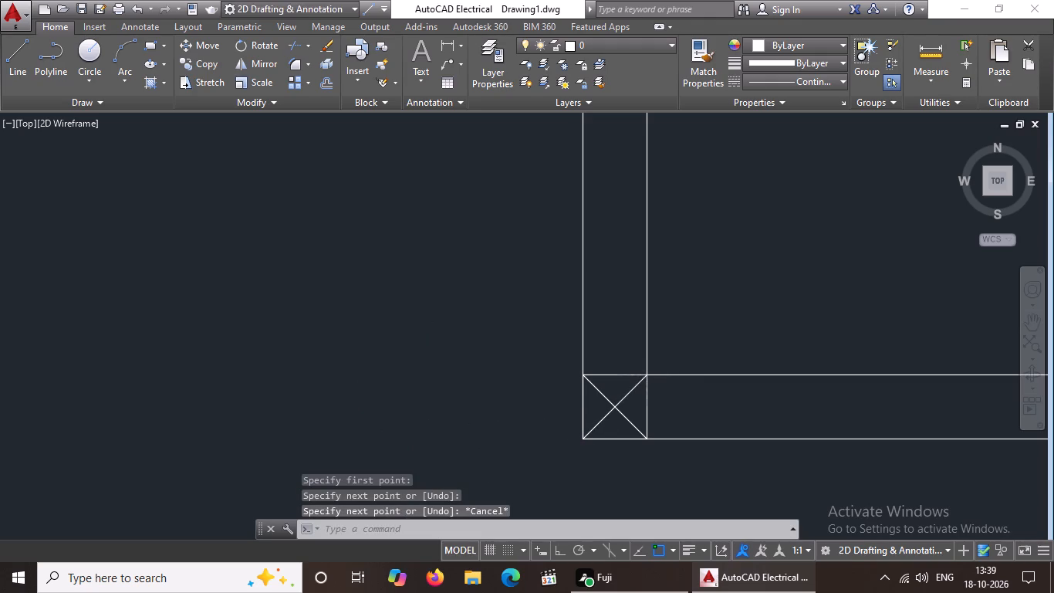
{"action": "middle_click_drag", "start_coordinate": [799, 398], "coordinate": [384, 388]}
{"action": "middle_click_drag", "start_coordinate": [839, 417], "coordinate": [796, 412]}
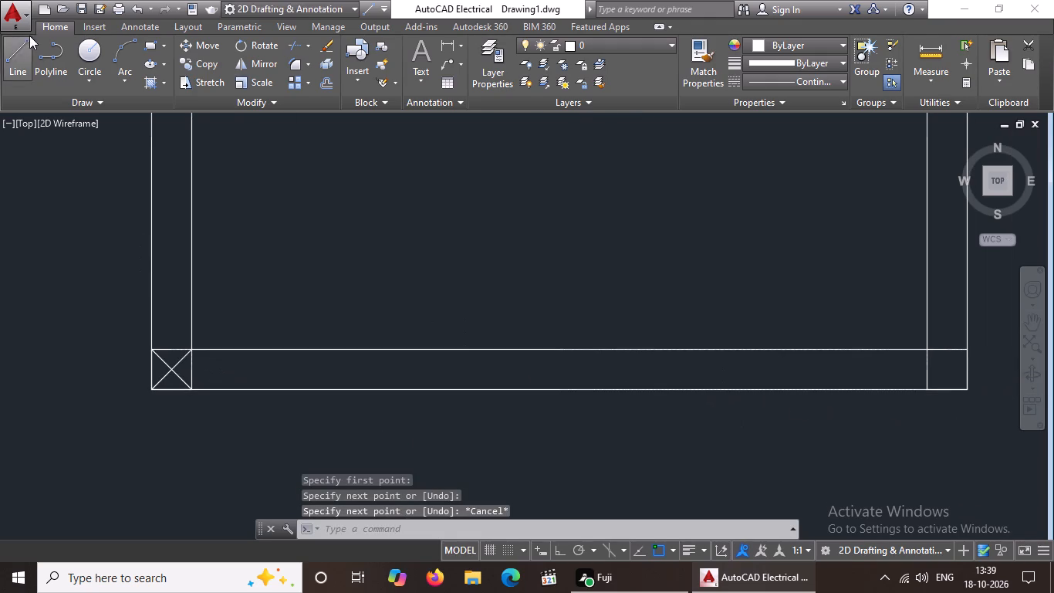
{"action": "left_click", "coordinate": [20, 56]}
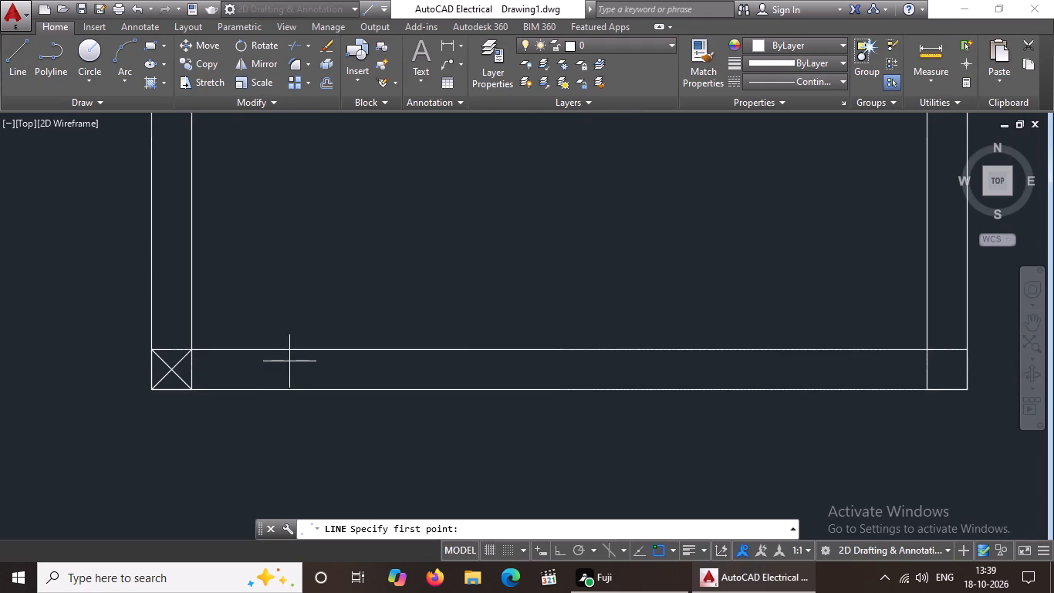
{"action": "left_click_drag", "start_coordinate": [931, 351], "coordinate": [943, 368]}
{"action": "left_click", "coordinate": [967, 385]}
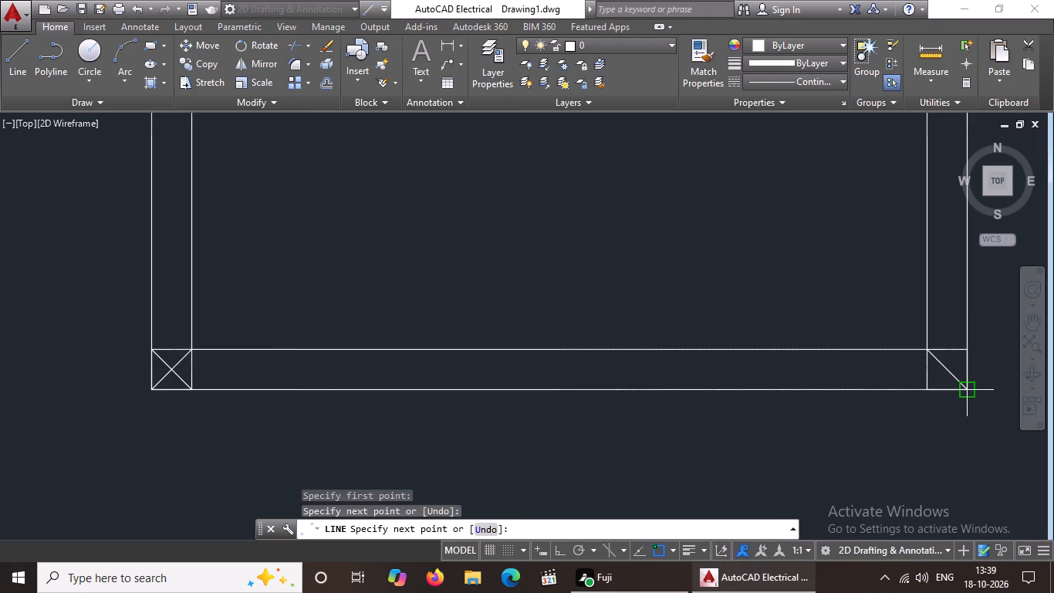
{"action": "key", "text": "Escape"}
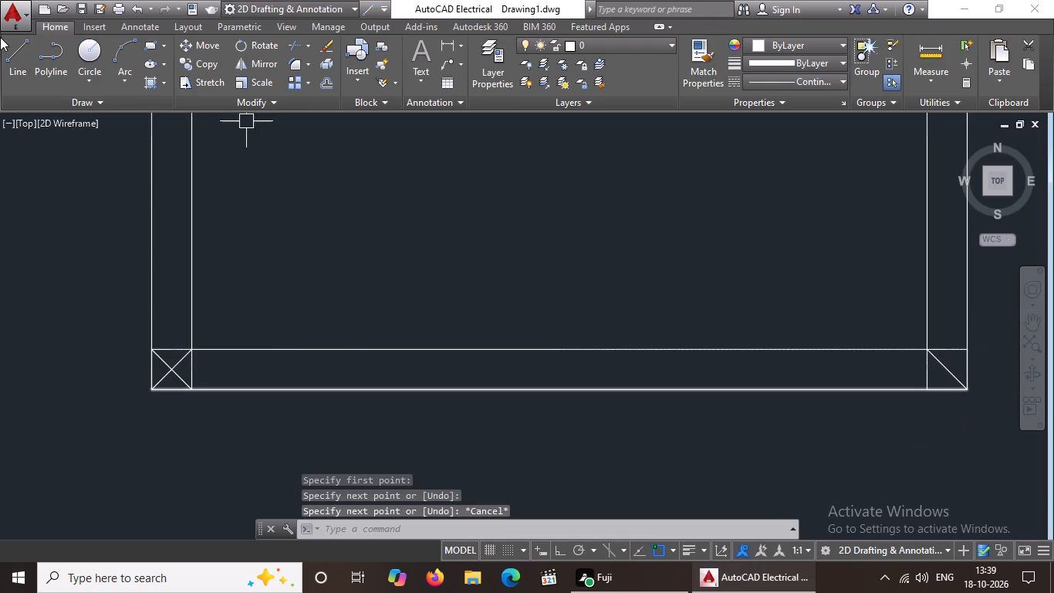
{"action": "left_click", "coordinate": [8, 59]}
{"action": "left_click_drag", "start_coordinate": [927, 385], "coordinate": [943, 367]}
{"action": "left_click_drag", "start_coordinate": [971, 347], "coordinate": [978, 343]}
{"action": "key", "text": "Escape"}
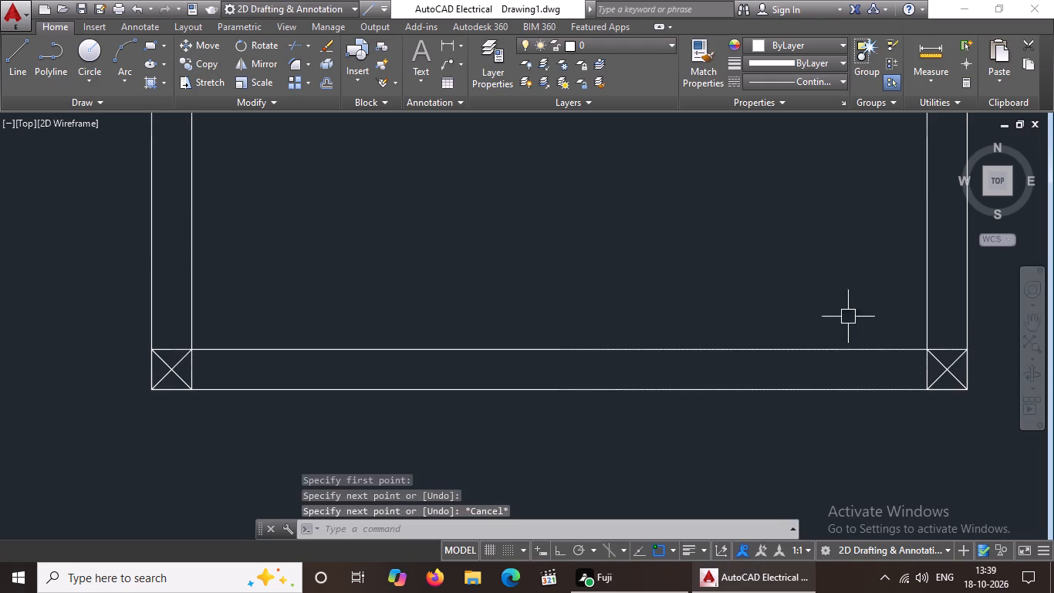
Draw a centre line along the bottom-right room's bottom wall, from the lower-left column cross centre to the lower-right one.
{"action": "left_click", "coordinate": [8, 61]}
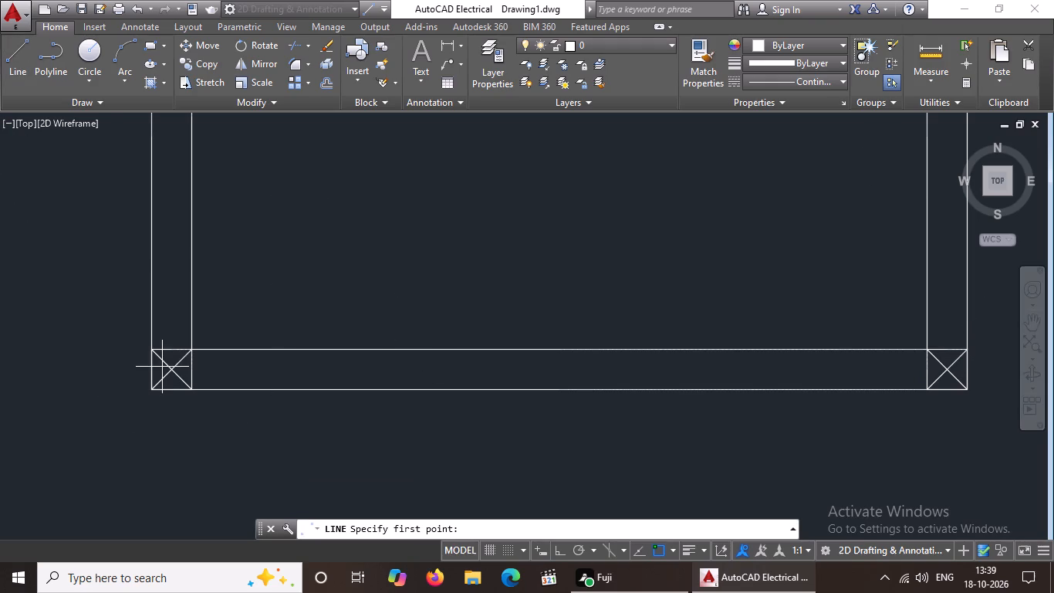
{"action": "left_click", "coordinate": [171, 371]}
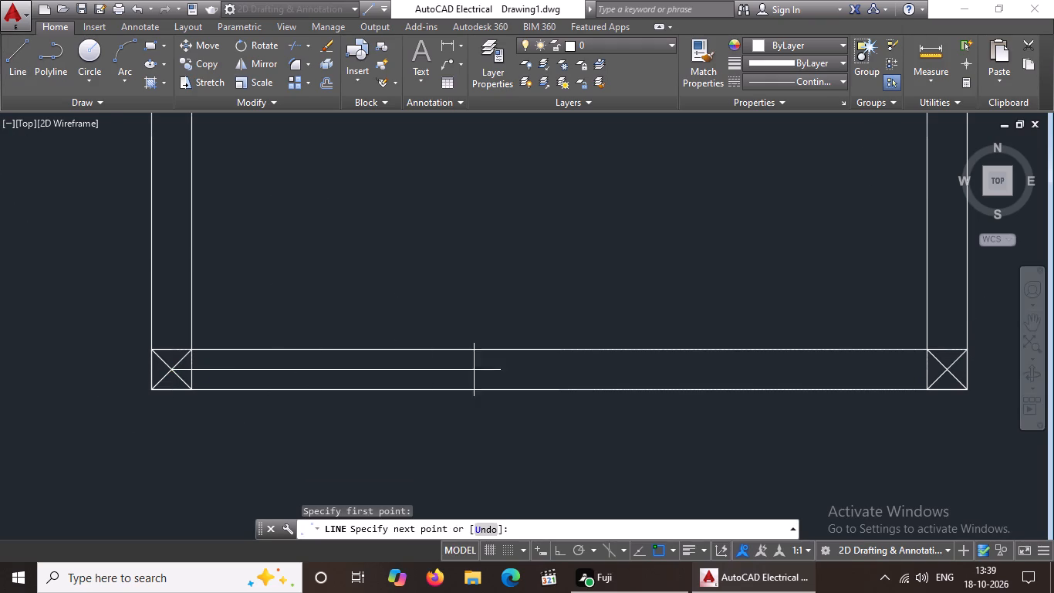
{"action": "left_click", "coordinate": [946, 371]}
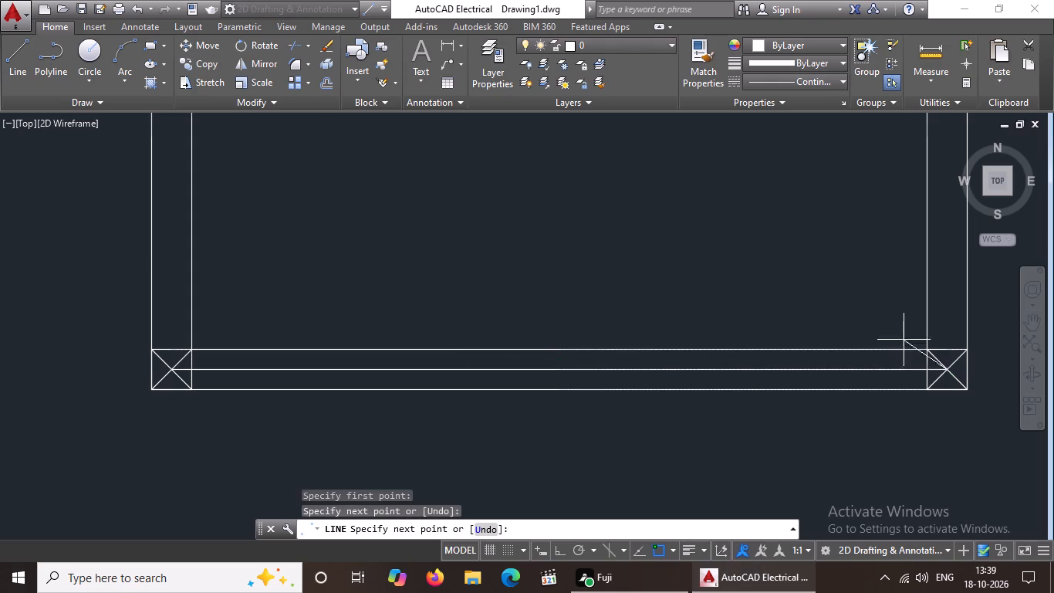
Continue the centre line up the plan's right outer wall, through each column cross centre, to the upper-right corner column.
{"action": "scroll", "coordinate": [905, 337], "scroll_direction": "down", "scroll_amount": 3}
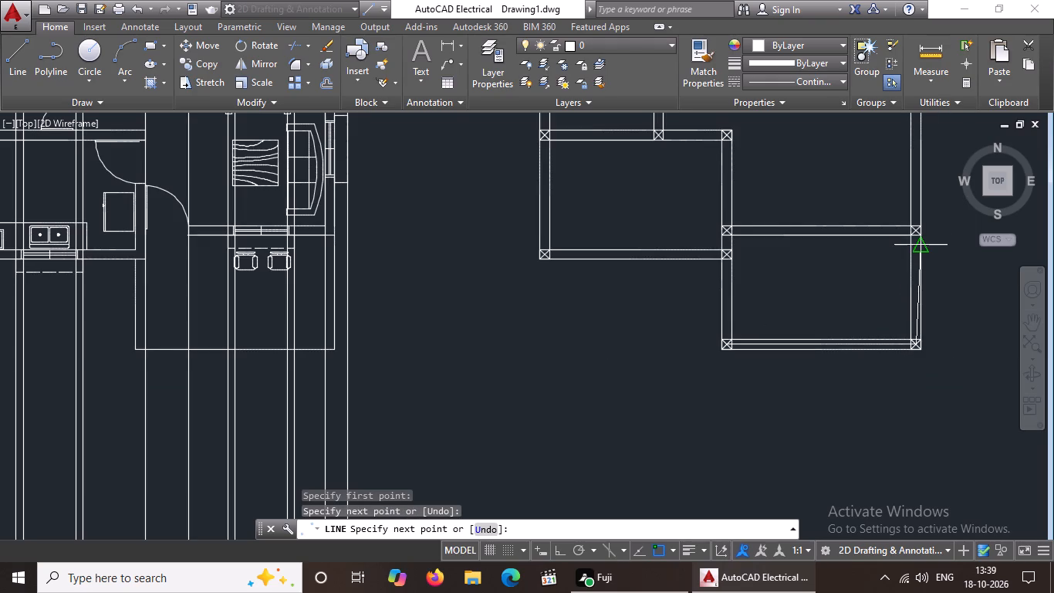
{"action": "middle_click_drag", "start_coordinate": [906, 318], "coordinate": [870, 442]}
{"action": "scroll", "coordinate": [887, 353], "scroll_direction": "up", "scroll_amount": 3}
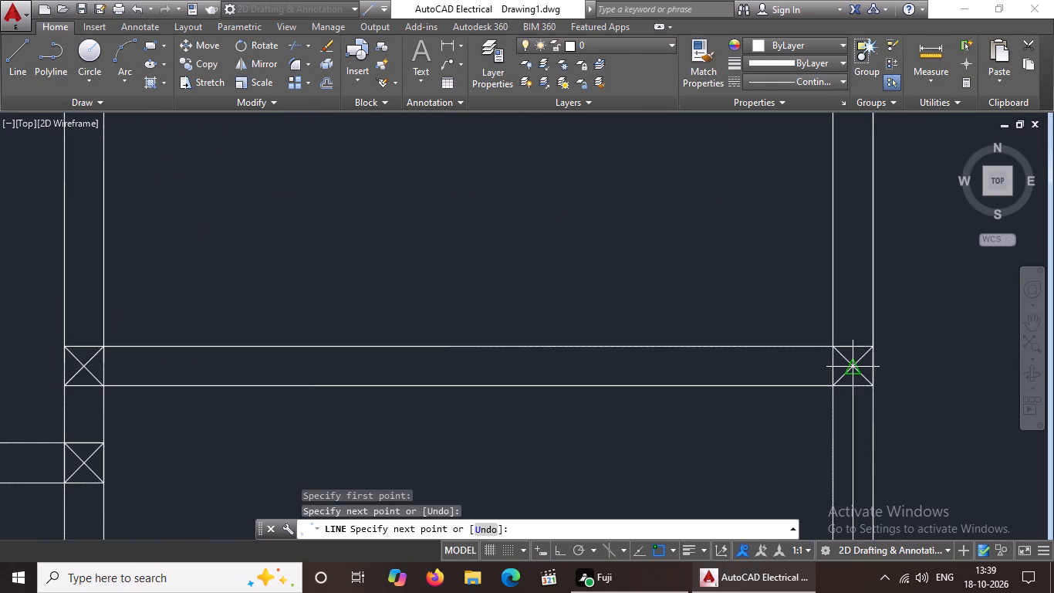
{"action": "left_click", "coordinate": [854, 368]}
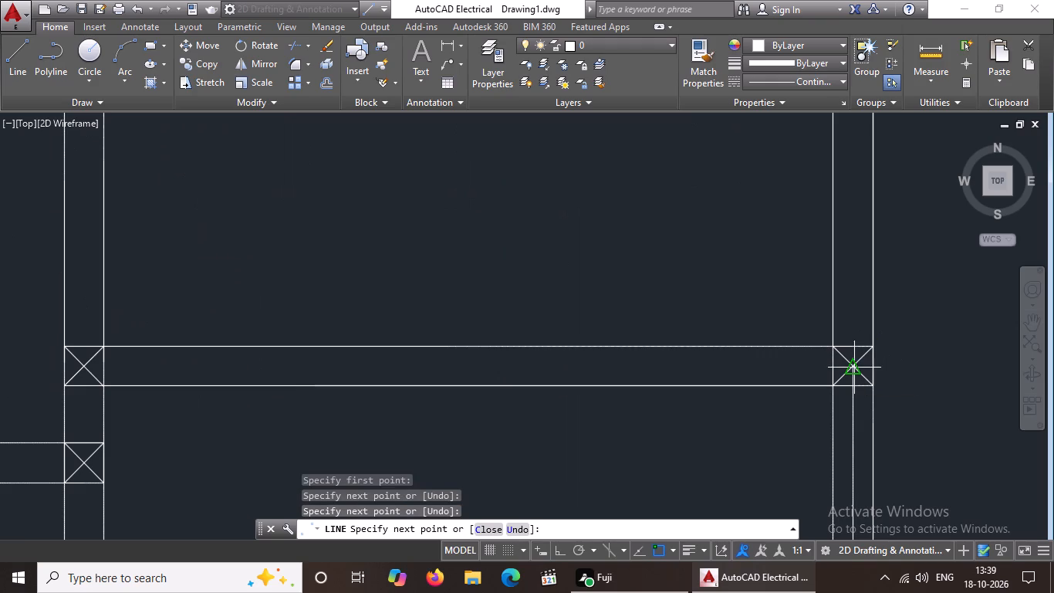
{"action": "scroll", "coordinate": [854, 329], "scroll_direction": "down", "scroll_amount": 3}
{"action": "middle_click_drag", "start_coordinate": [853, 252], "coordinate": [853, 316]}
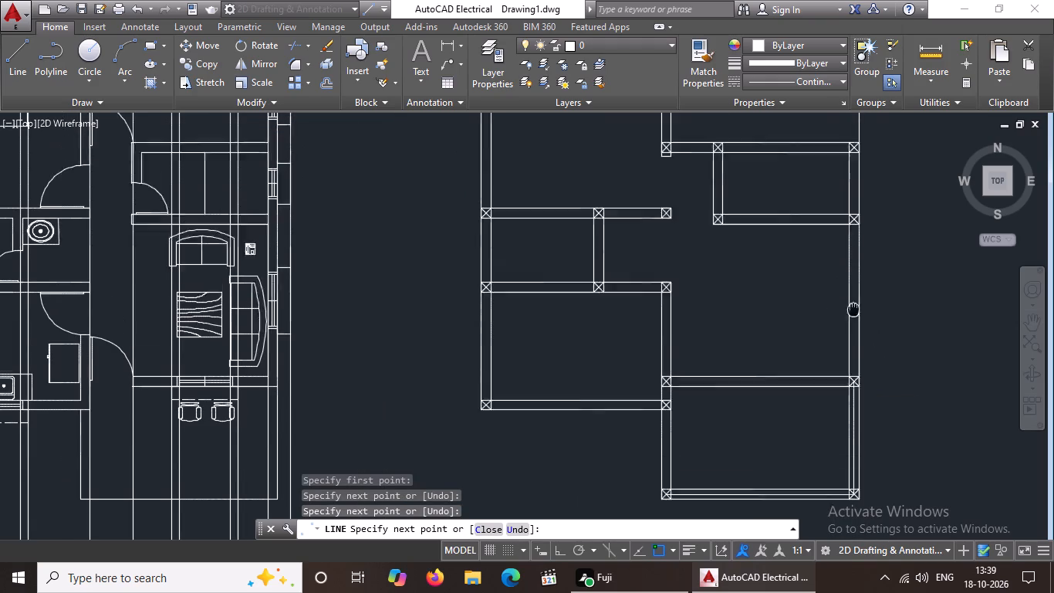
{"action": "middle_click_drag", "start_coordinate": [853, 316], "coordinate": [853, 345]}
{"action": "scroll", "coordinate": [855, 274], "scroll_direction": "up", "scroll_amount": 2}
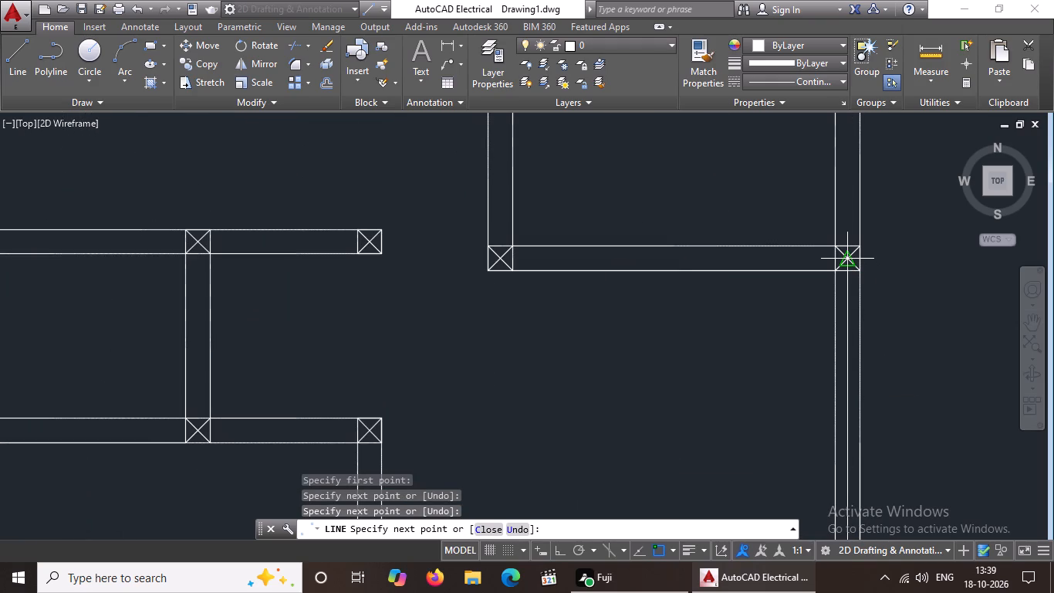
{"action": "left_click", "coordinate": [846, 254]}
{"action": "scroll", "coordinate": [856, 249], "scroll_direction": "down", "scroll_amount": 3}
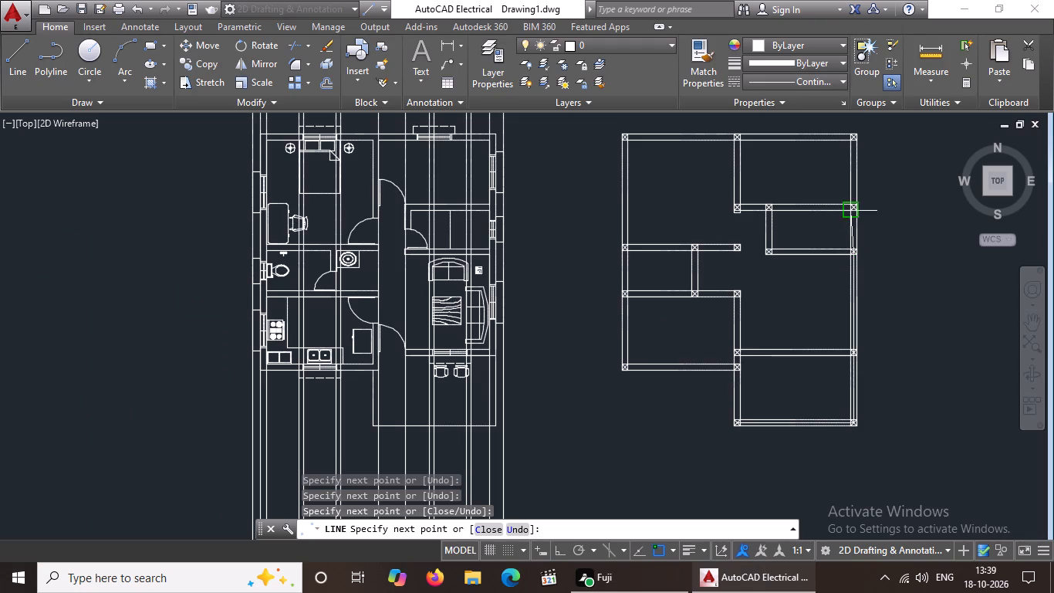
{"action": "scroll", "coordinate": [850, 200], "scroll_direction": "up", "scroll_amount": 3}
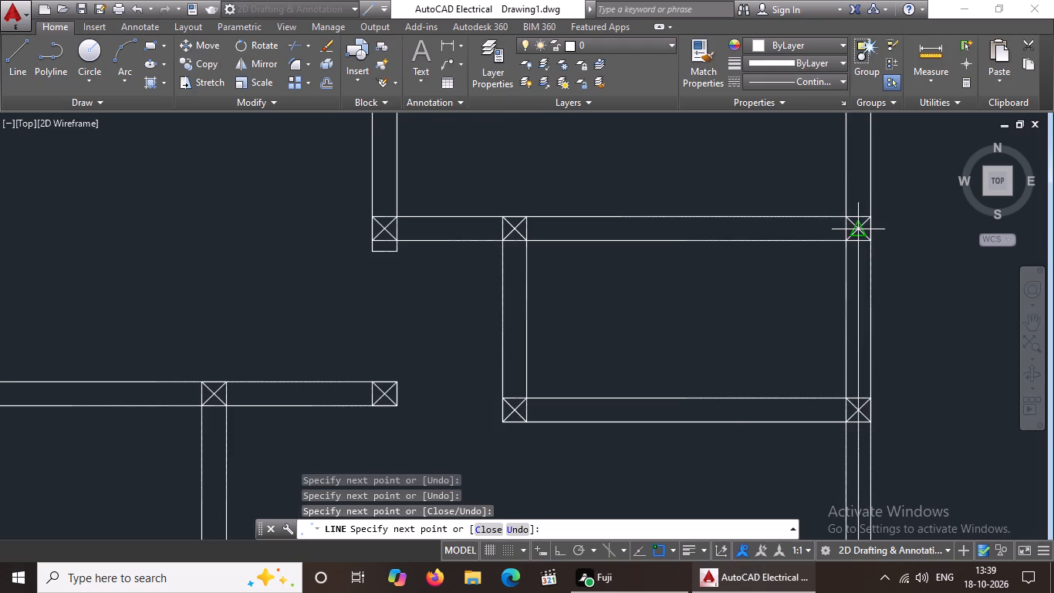
{"action": "left_click", "coordinate": [859, 232]}
{"action": "middle_click_drag", "start_coordinate": [853, 273], "coordinate": [853, 473]}
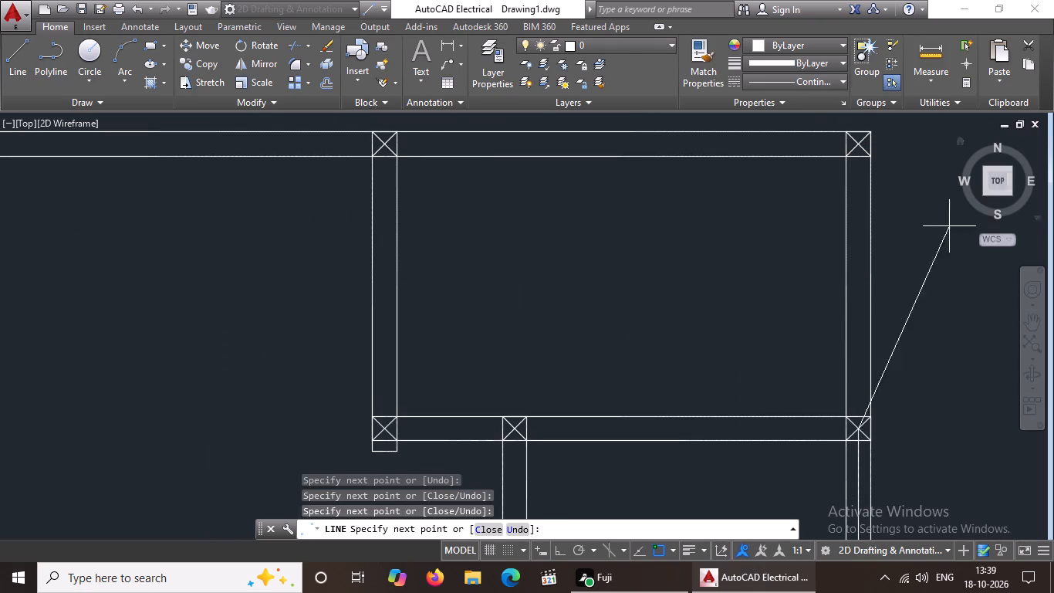
{"action": "left_click", "coordinate": [858, 138]}
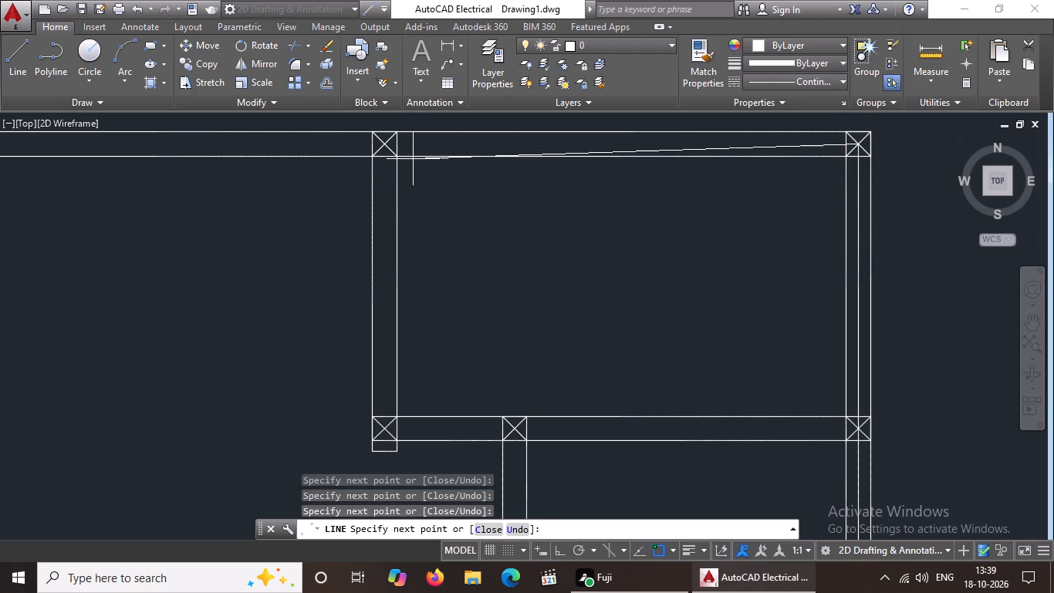
With Ortho mode on, continue the centre line along the plan's top wall, through the intermediate column cross centre, to the upper-left corner column.
{"action": "left_click", "coordinate": [557, 549]}
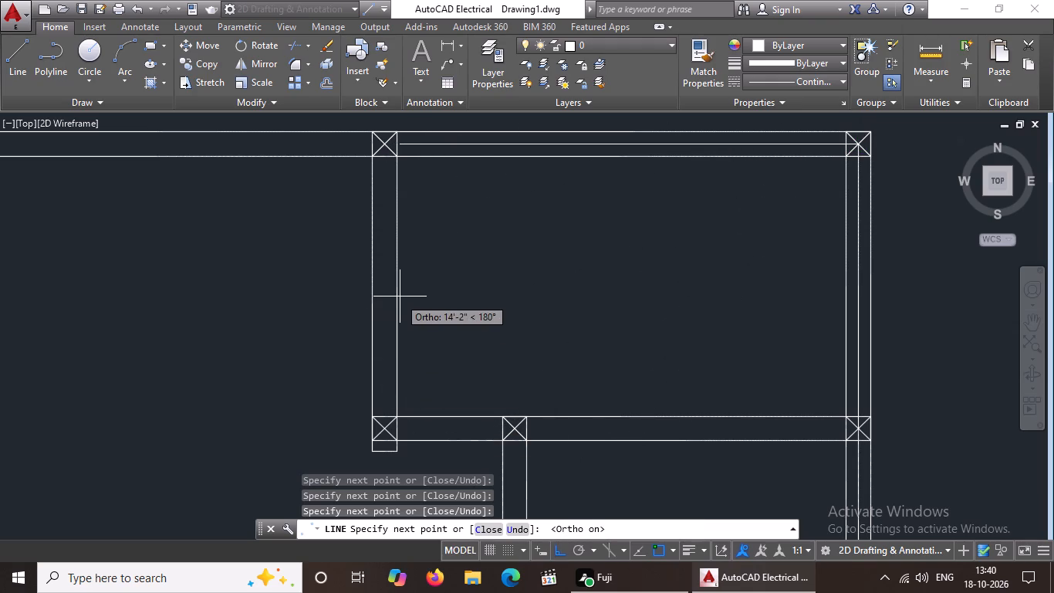
{"action": "middle_click_drag", "start_coordinate": [404, 307], "coordinate": [437, 447]}
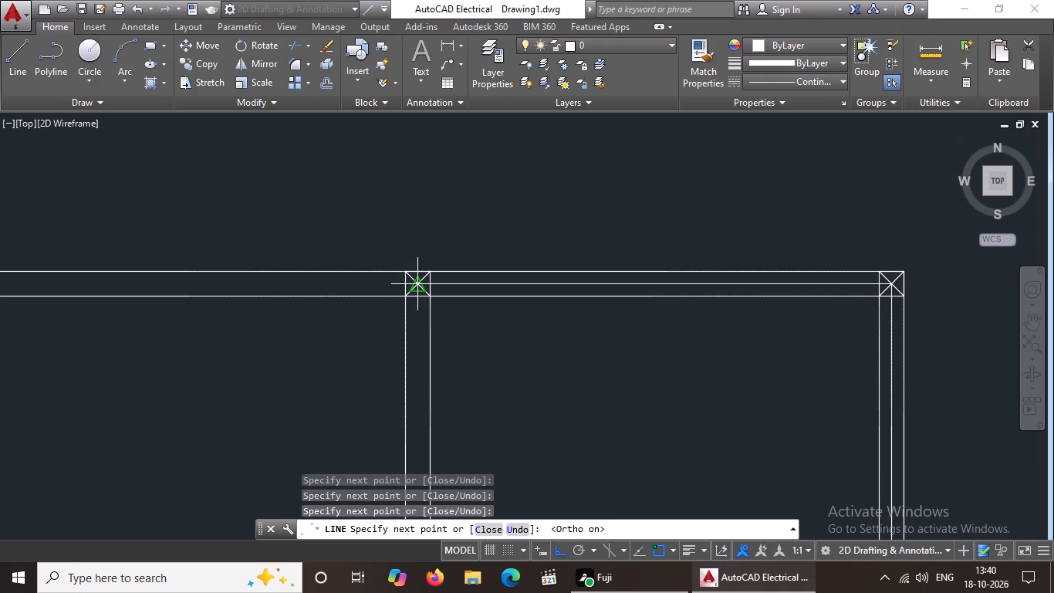
{"action": "left_click", "coordinate": [417, 282]}
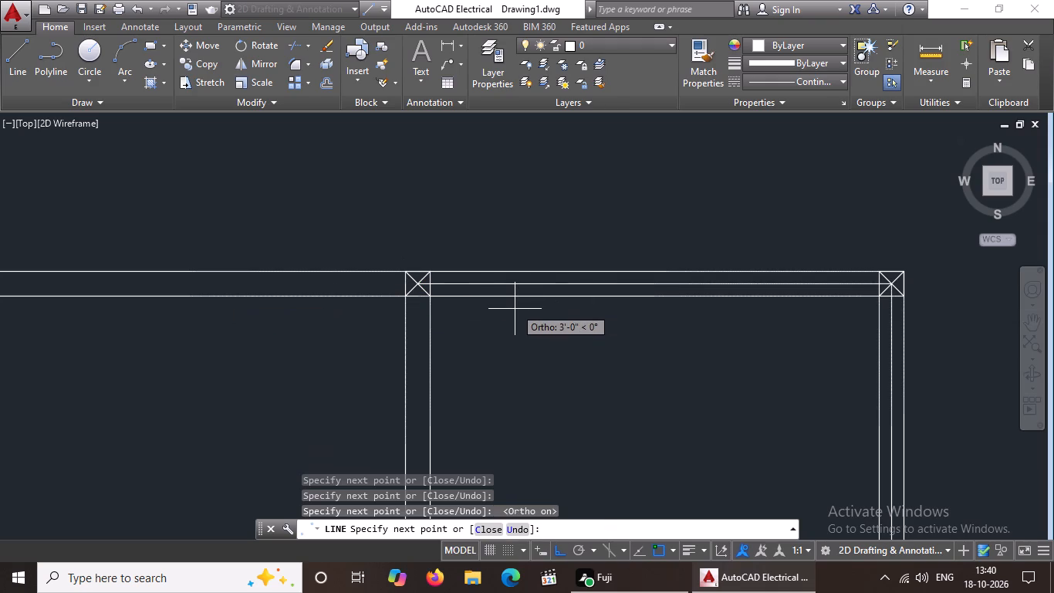
{"action": "scroll", "coordinate": [435, 281], "scroll_direction": "down", "scroll_amount": 2}
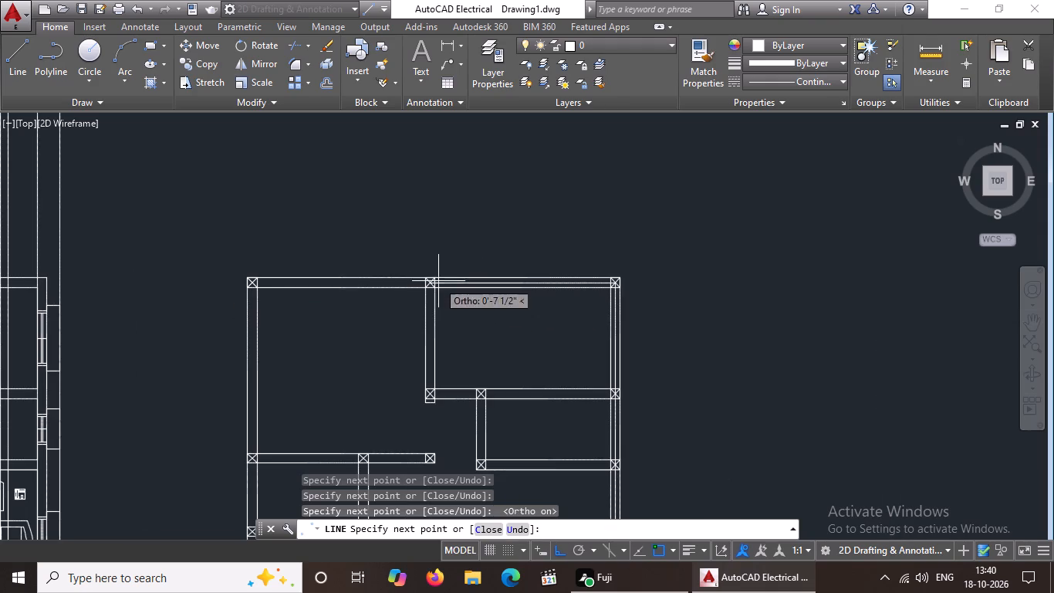
{"action": "scroll", "coordinate": [234, 282], "scroll_direction": "up", "scroll_amount": 3}
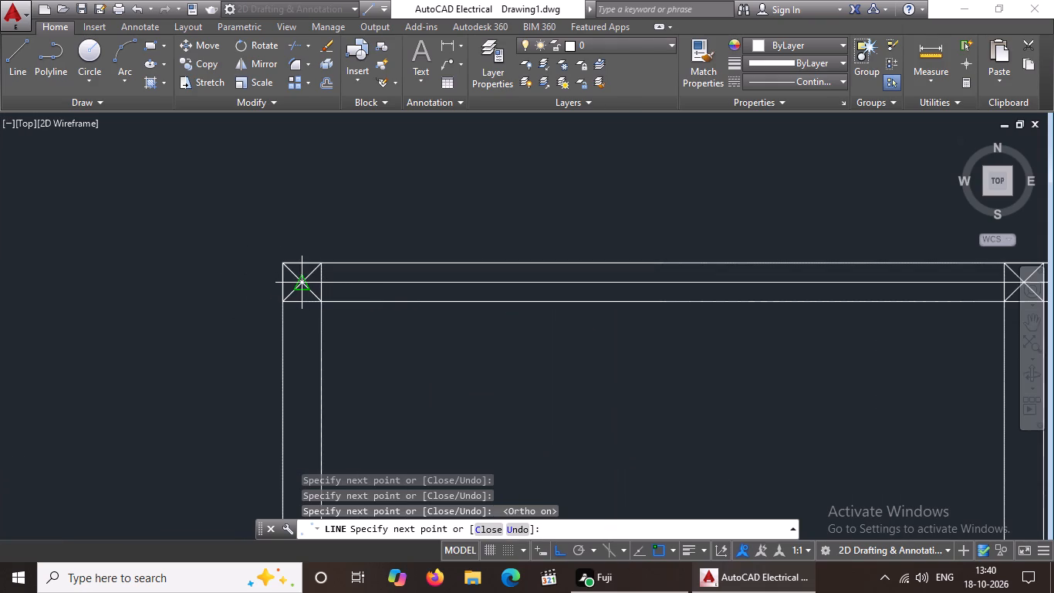
{"action": "left_click_drag", "start_coordinate": [307, 283], "coordinate": [319, 283]}
Continue the centre line down the plan's left outer wall, through each column cross centre, to the lower-left room's lower-left corner column.
{"action": "scroll", "coordinate": [315, 290], "scroll_direction": "down", "scroll_amount": 3}
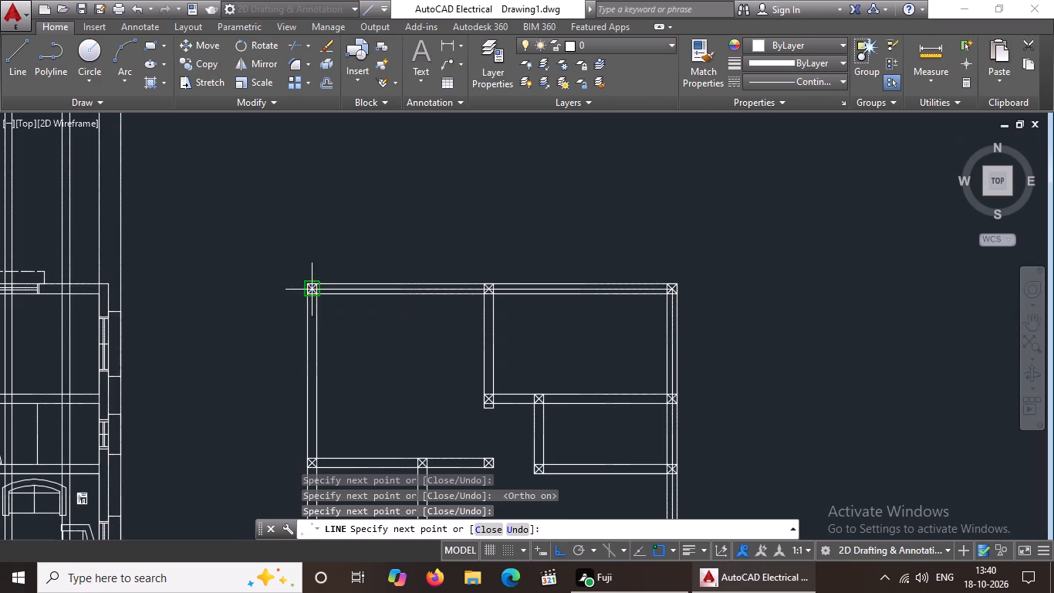
{"action": "middle_click_drag", "start_coordinate": [341, 443], "coordinate": [377, 364]}
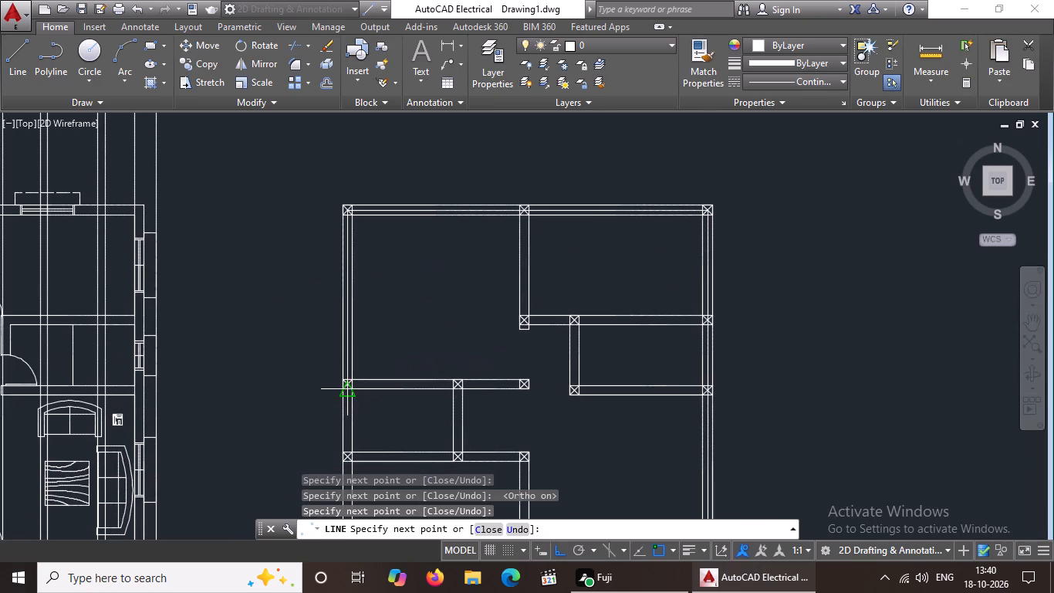
{"action": "scroll", "coordinate": [346, 389], "scroll_direction": "up", "scroll_amount": 3}
{"action": "left_click", "coordinate": [346, 366]}
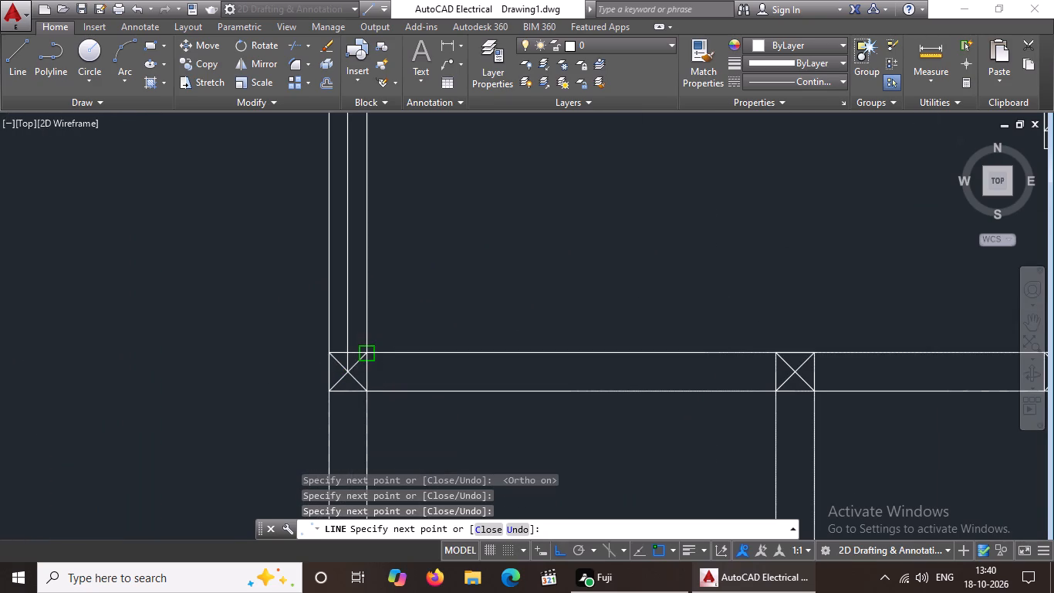
{"action": "scroll", "coordinate": [368, 338], "scroll_direction": "down", "scroll_amount": 3}
{"action": "middle_click_drag", "start_coordinate": [356, 439], "coordinate": [433, 315]}
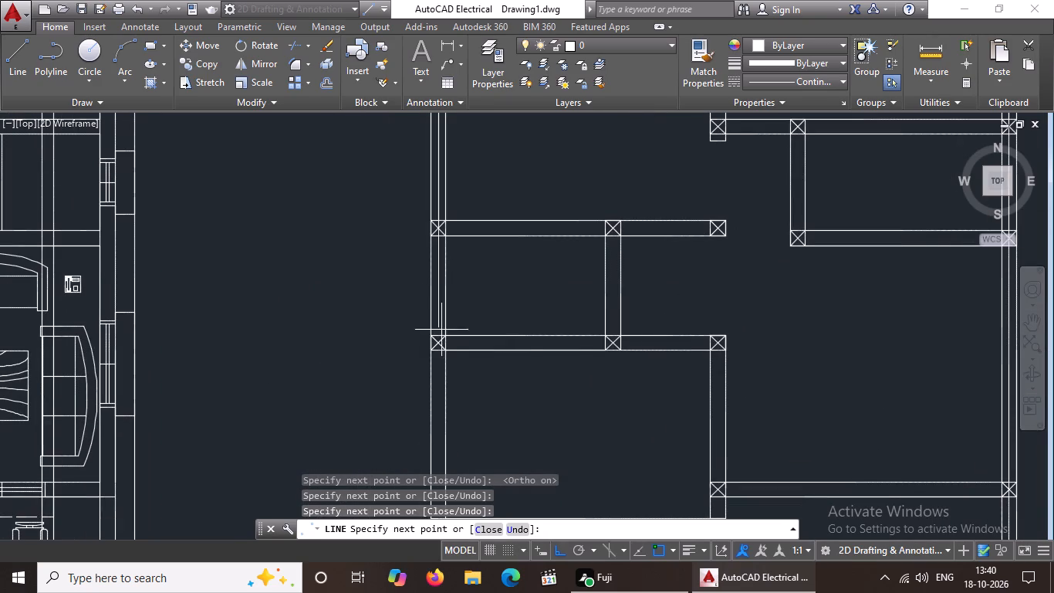
{"action": "left_click", "coordinate": [437, 344]}
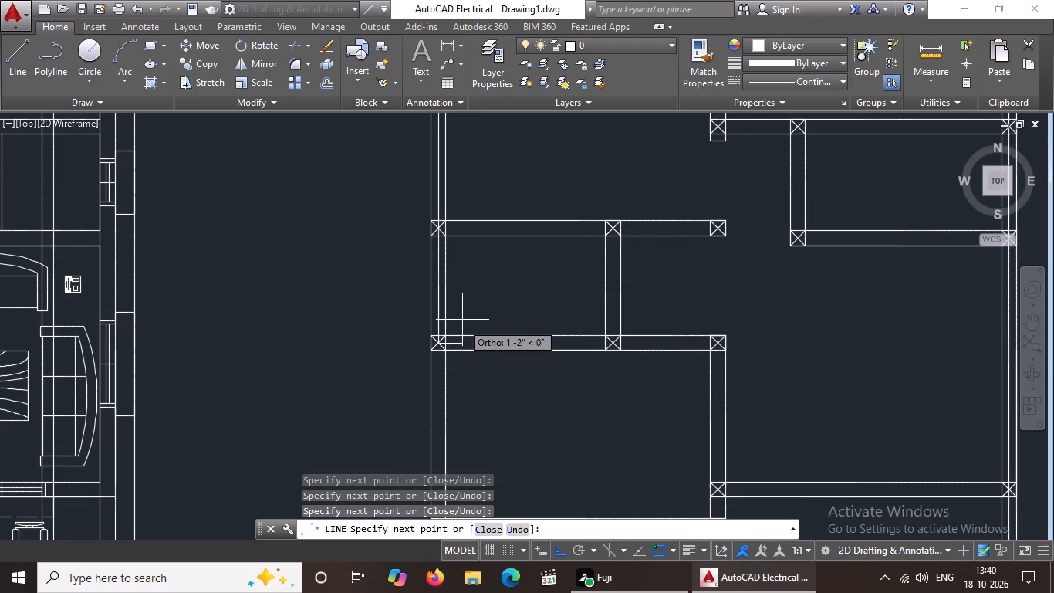
{"action": "scroll", "coordinate": [461, 310], "scroll_direction": "down", "scroll_amount": 3}
{"action": "scroll", "coordinate": [461, 356], "scroll_direction": "up", "scroll_amount": 3}
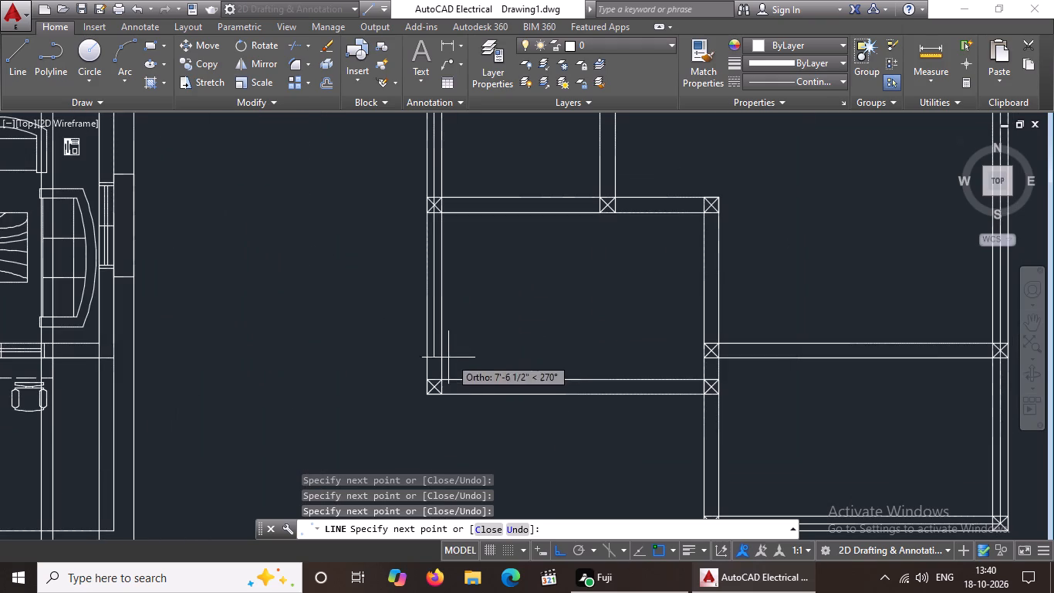
{"action": "left_click", "coordinate": [435, 391]}
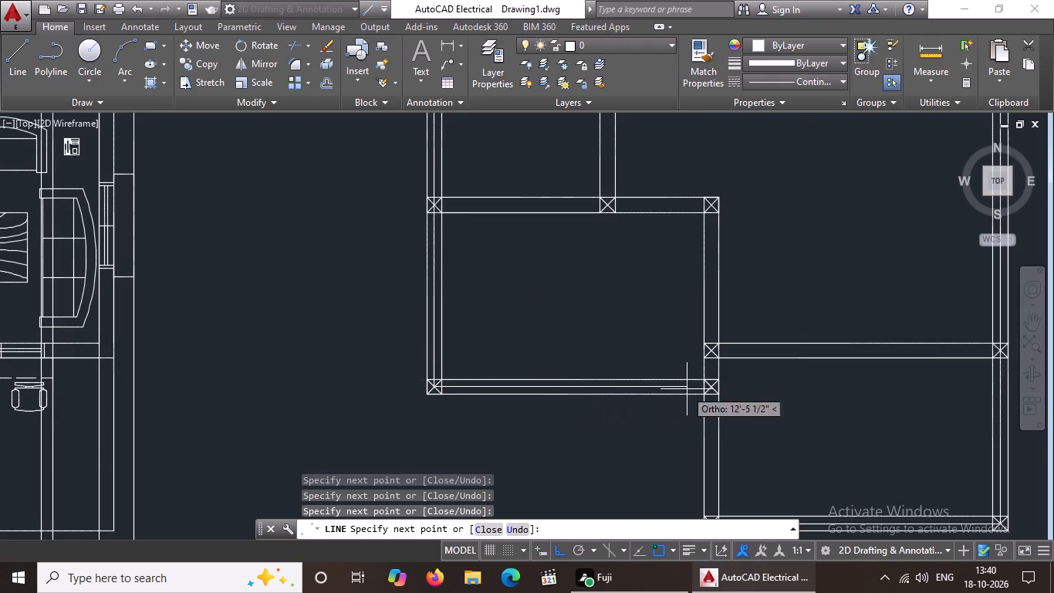
Continue the centre line along the lower-left room's bottom wall and down to the bottom-right room's lower-left column cross centre.
{"action": "left_click", "coordinate": [708, 388]}
{"action": "scroll", "coordinate": [709, 397], "scroll_direction": "down", "scroll_amount": 2}
{"action": "scroll", "coordinate": [711, 446], "scroll_direction": "up", "scroll_amount": 3}
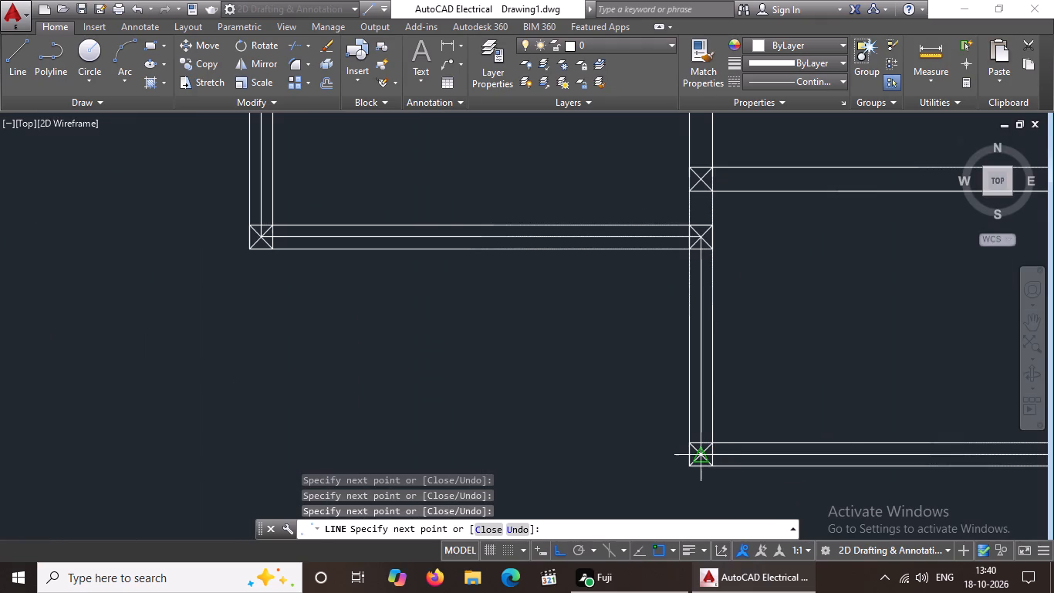
{"action": "left_click", "coordinate": [694, 456]}
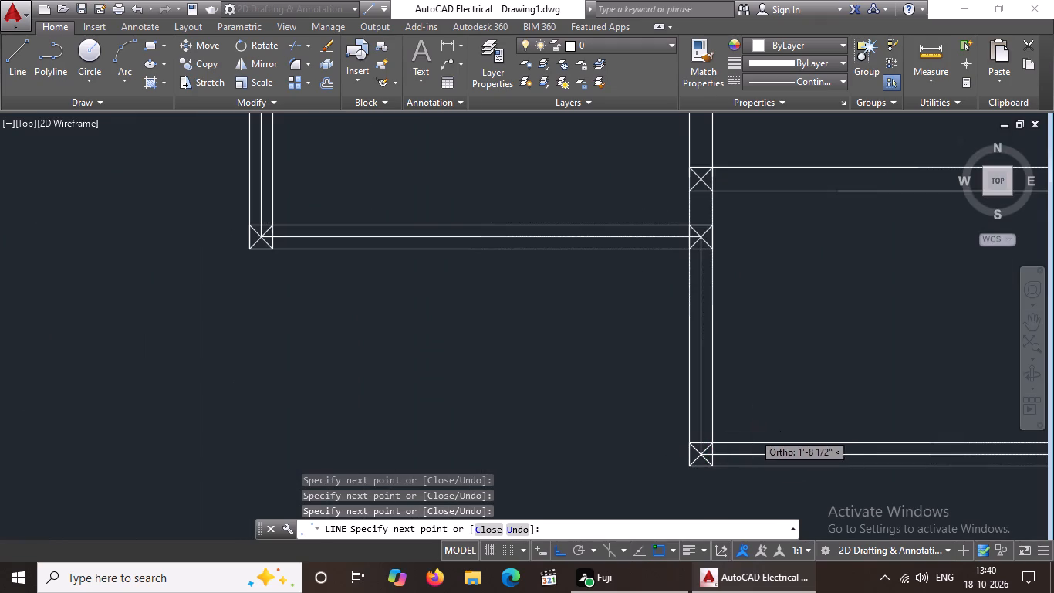
{"action": "key", "text": "Escape"}
Draw a centre line along the bottom-right room's top wall, from the right outer wall column centre to the left one.
{"action": "scroll", "coordinate": [721, 381], "scroll_direction": "down", "scroll_amount": 2}
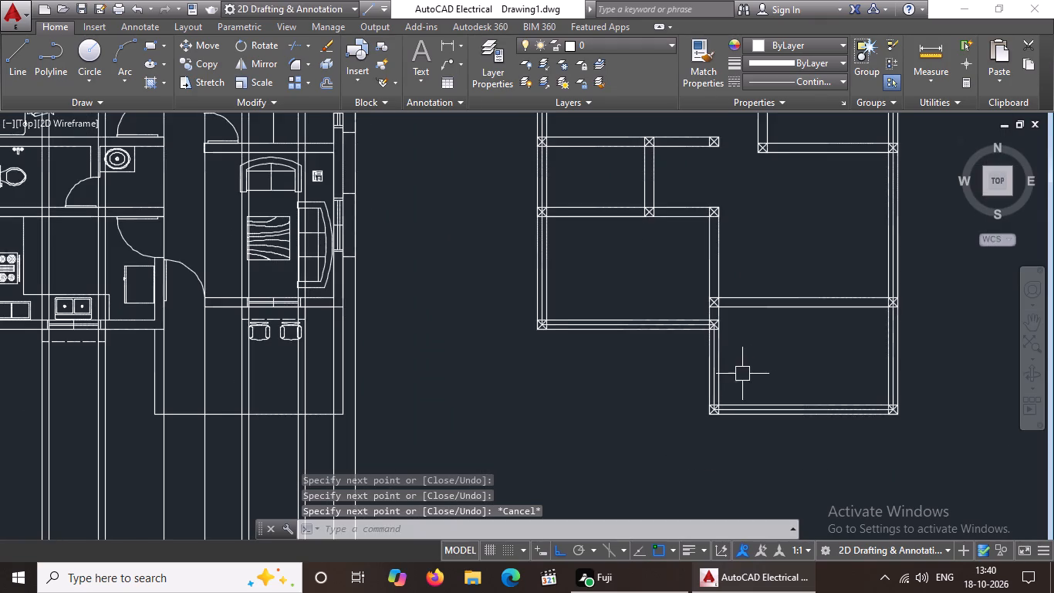
{"action": "middle_click_drag", "start_coordinate": [740, 374], "coordinate": [582, 384]}
{"action": "left_click", "coordinate": [11, 63]}
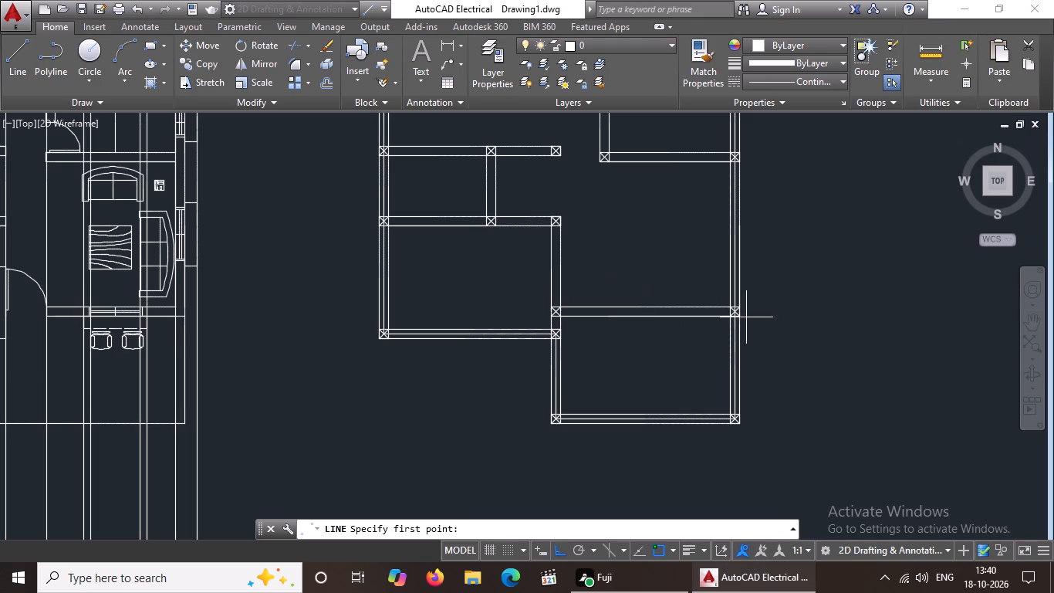
{"action": "scroll", "coordinate": [736, 311], "scroll_direction": "up", "scroll_amount": 2}
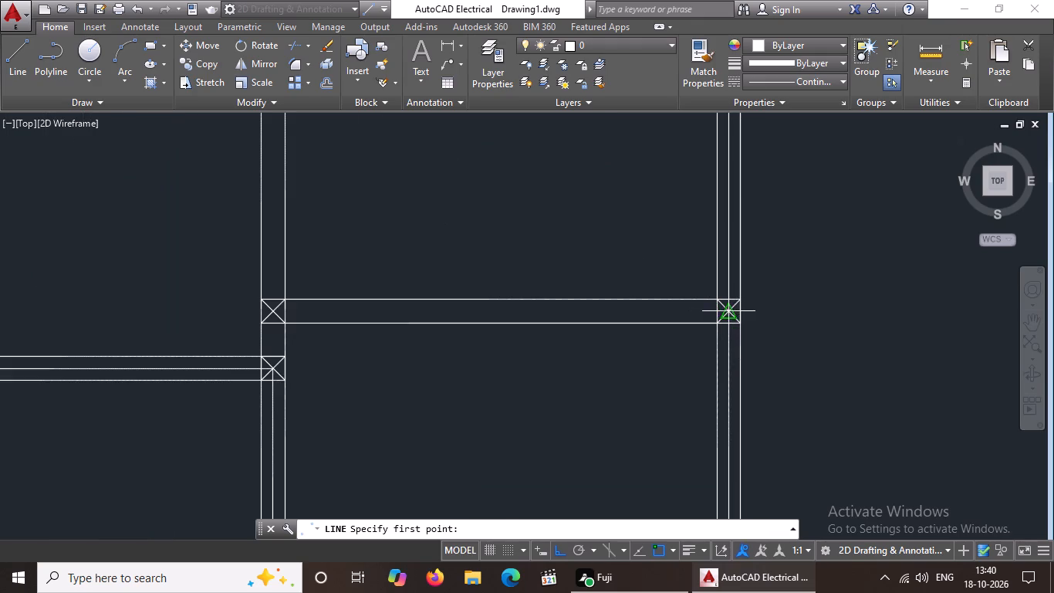
{"action": "left_click_drag", "start_coordinate": [725, 308], "coordinate": [693, 309]}
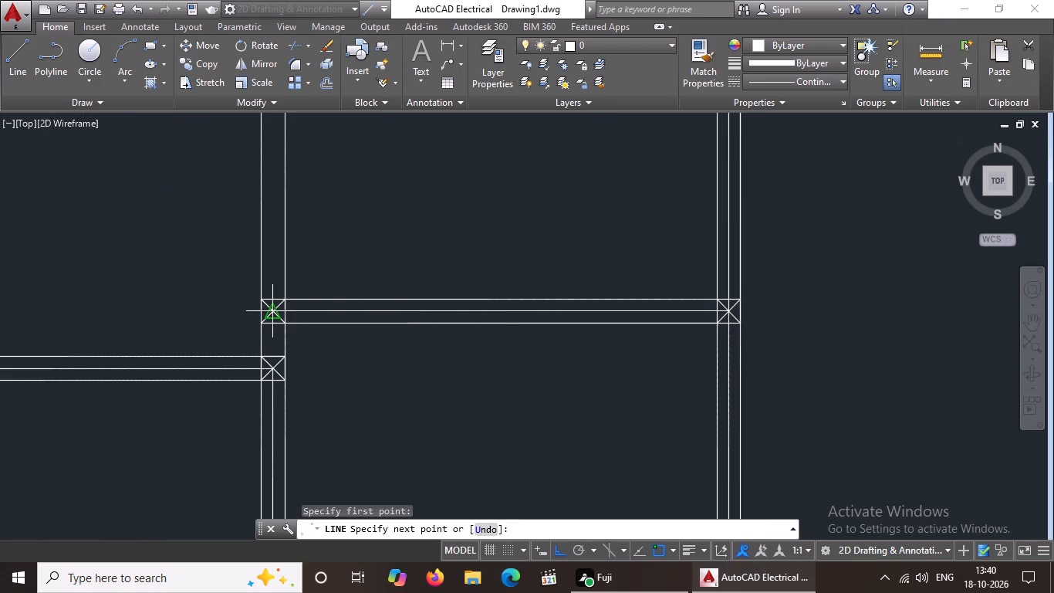
{"action": "left_click", "coordinate": [272, 309]}
{"action": "key", "text": "Escape"}
Draw a centre line up the lower-left room's right wall, from its lower-right column cross centre to its upper-right one.
{"action": "scroll", "coordinate": [334, 278], "scroll_direction": "down", "scroll_amount": 2}
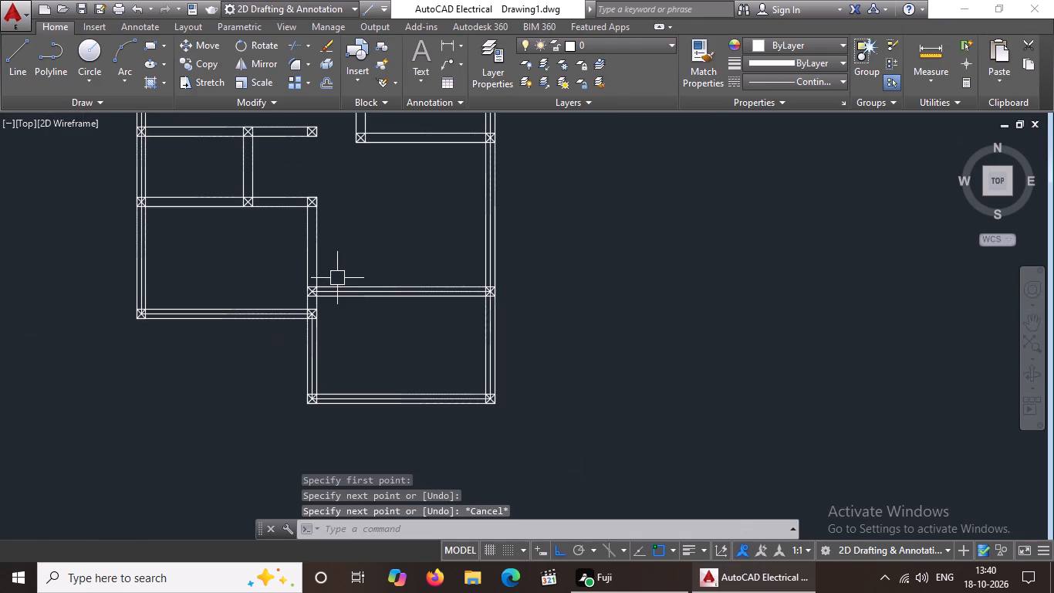
{"action": "middle_click", "coordinate": [340, 276]}
{"action": "left_click", "coordinate": [12, 68]}
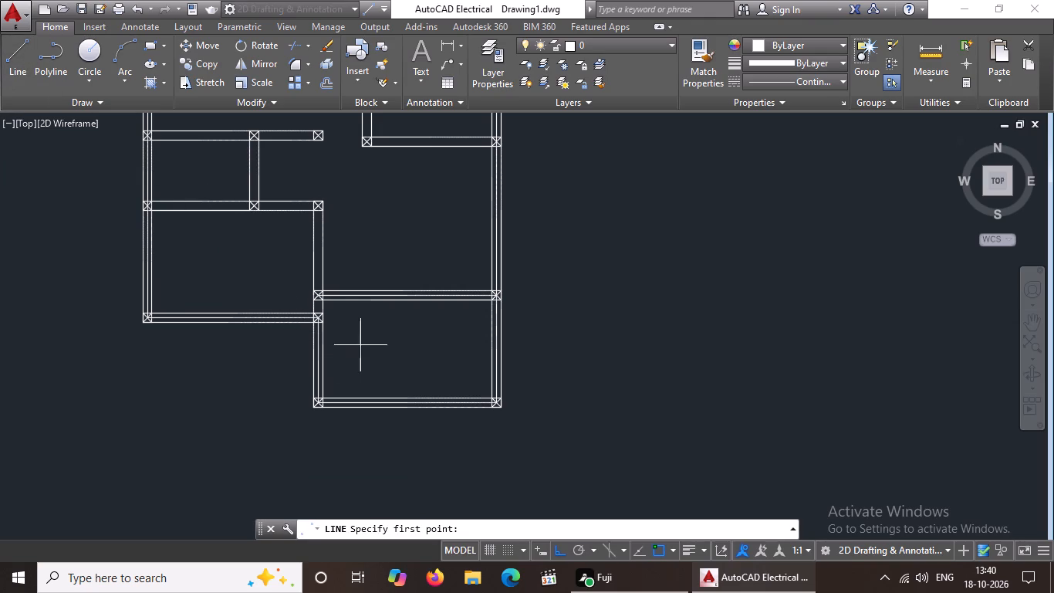
{"action": "scroll", "coordinate": [319, 304], "scroll_direction": "up", "scroll_amount": 2}
{"action": "left_click", "coordinate": [310, 341]}
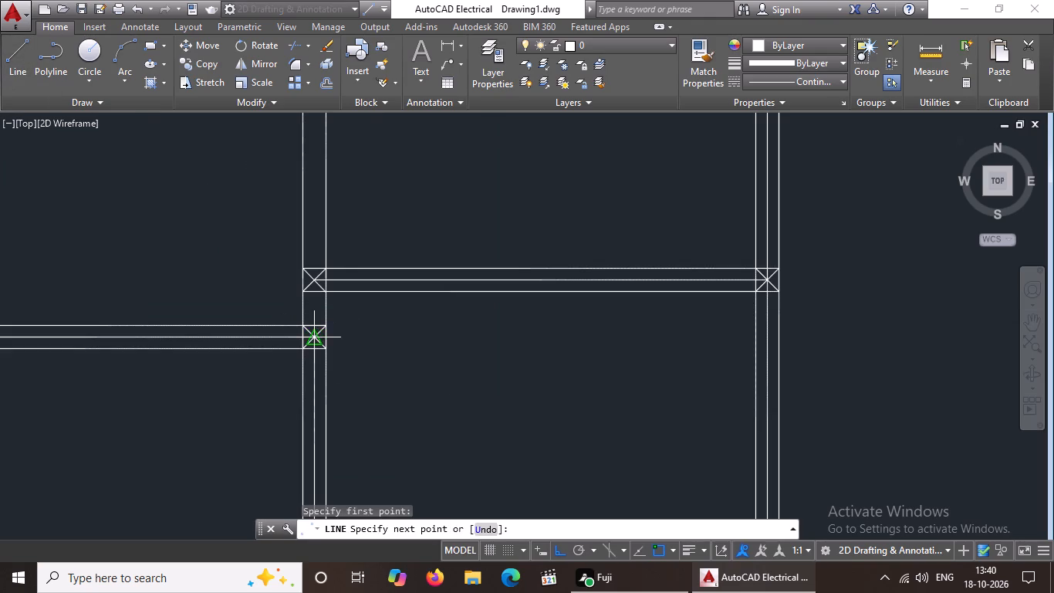
{"action": "scroll", "coordinate": [319, 256], "scroll_direction": "down", "scroll_amount": 2}
{"action": "scroll", "coordinate": [317, 181], "scroll_direction": "up", "scroll_amount": 3}
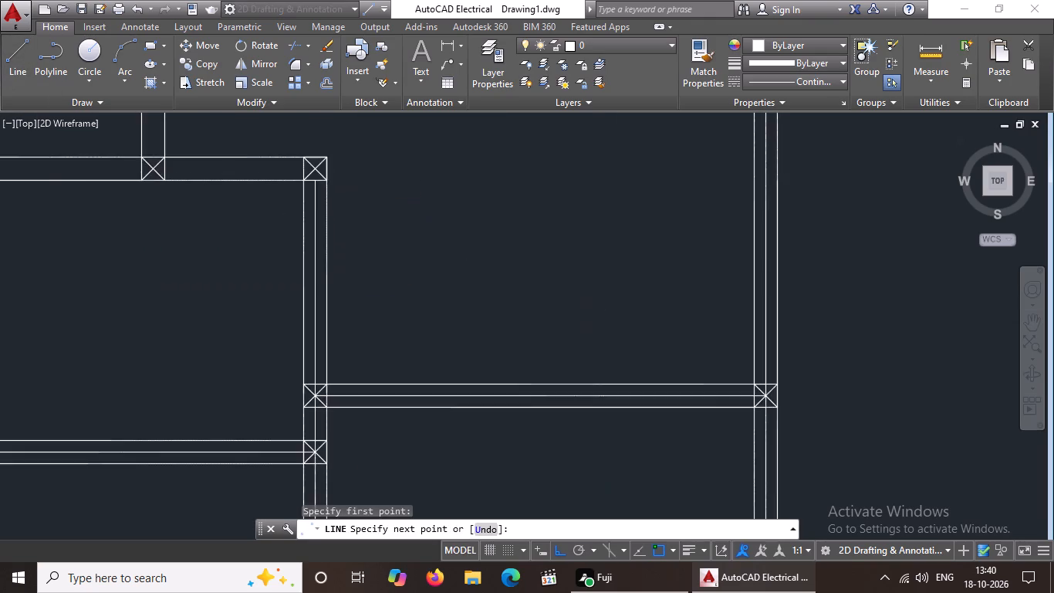
{"action": "left_click", "coordinate": [310, 157]}
Continue the centre line along the lower-left room's top wall, through the partition column centre, to the left outer wall column.
{"action": "scroll", "coordinate": [195, 161], "scroll_direction": "down", "scroll_amount": 2}
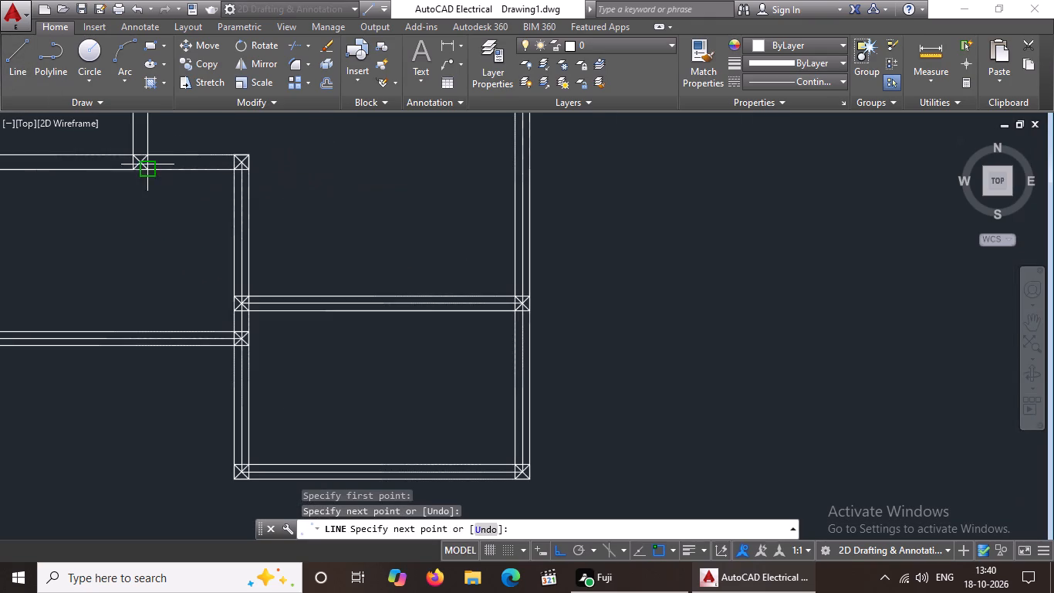
{"action": "scroll", "coordinate": [137, 164], "scroll_direction": "up", "scroll_amount": 3}
{"action": "left_click", "coordinate": [148, 154]}
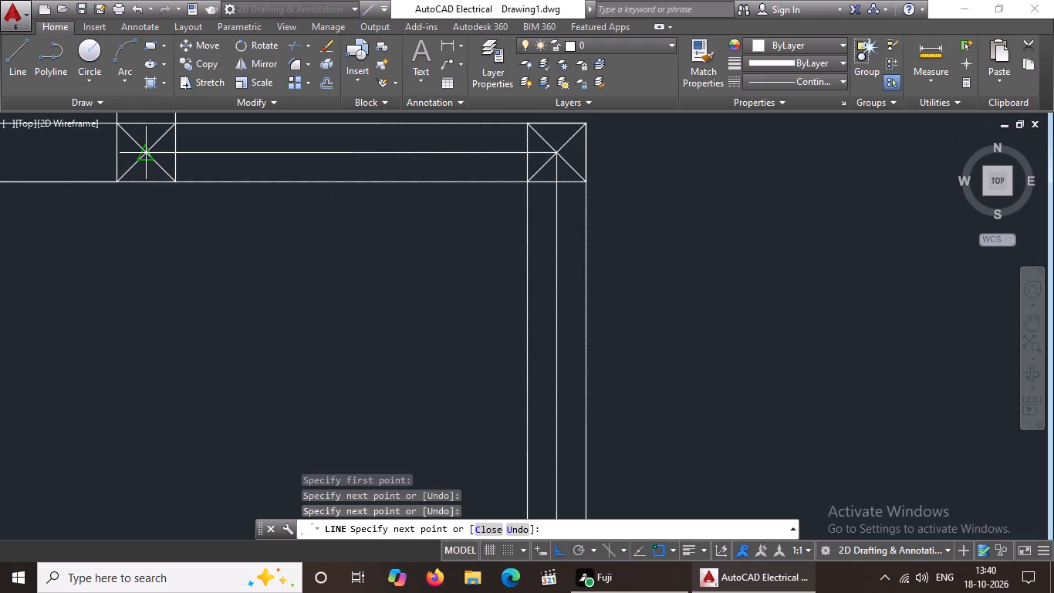
{"action": "scroll", "coordinate": [171, 160], "scroll_direction": "down", "scroll_amount": 4}
{"action": "middle_click_drag", "start_coordinate": [173, 160], "coordinate": [664, 331]}
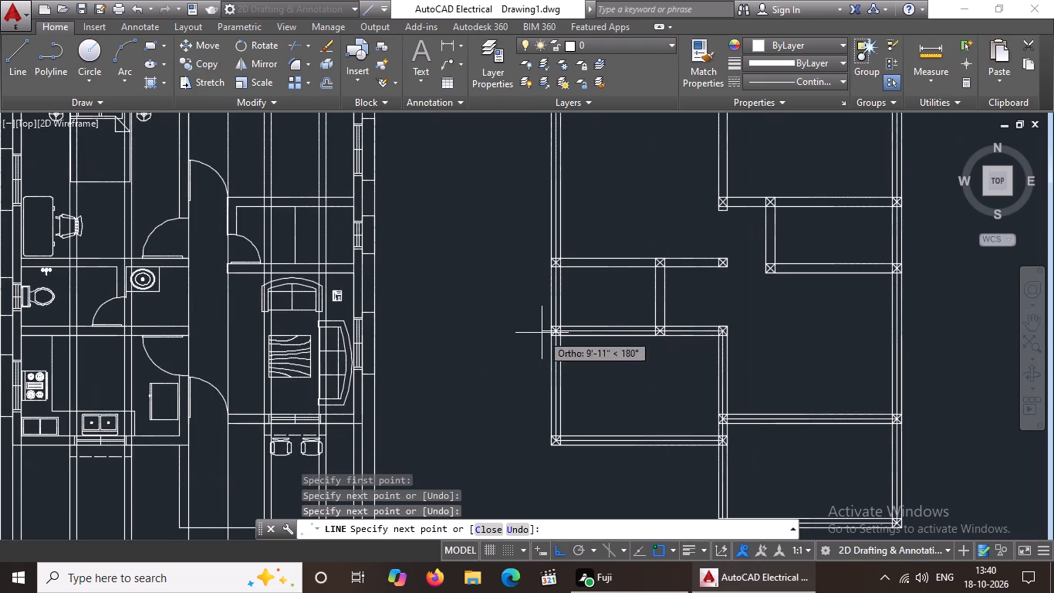
{"action": "scroll", "coordinate": [571, 338], "scroll_direction": "up", "scroll_amount": 3}
{"action": "left_click", "coordinate": [505, 313]}
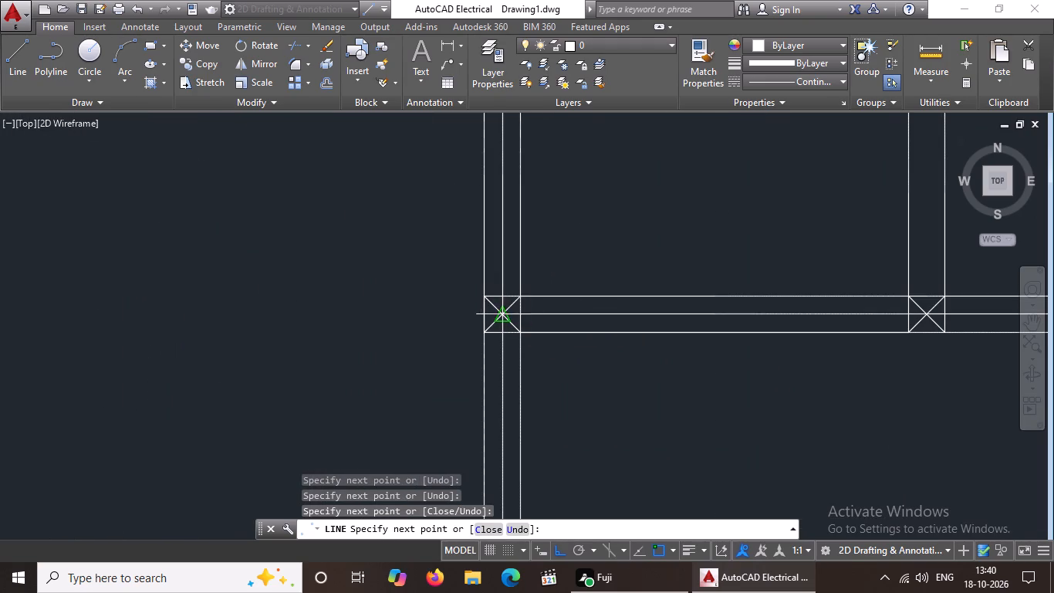
{"action": "key", "text": "Escape"}
Draw a centre line up the short partition above the lower-left room, between its bottom and top column cross centres.
{"action": "scroll", "coordinate": [597, 320], "scroll_direction": "down", "scroll_amount": 2}
{"action": "middle_click_drag", "start_coordinate": [610, 285], "coordinate": [603, 289]}
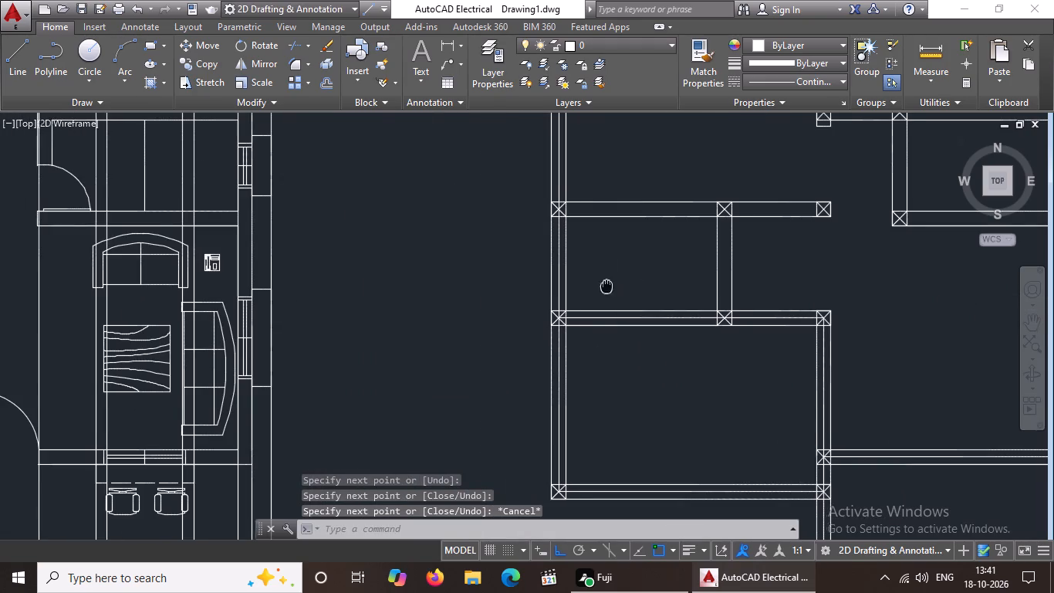
{"action": "middle_click_drag", "start_coordinate": [603, 289], "coordinate": [450, 361]}
{"action": "left_click", "coordinate": [12, 53]}
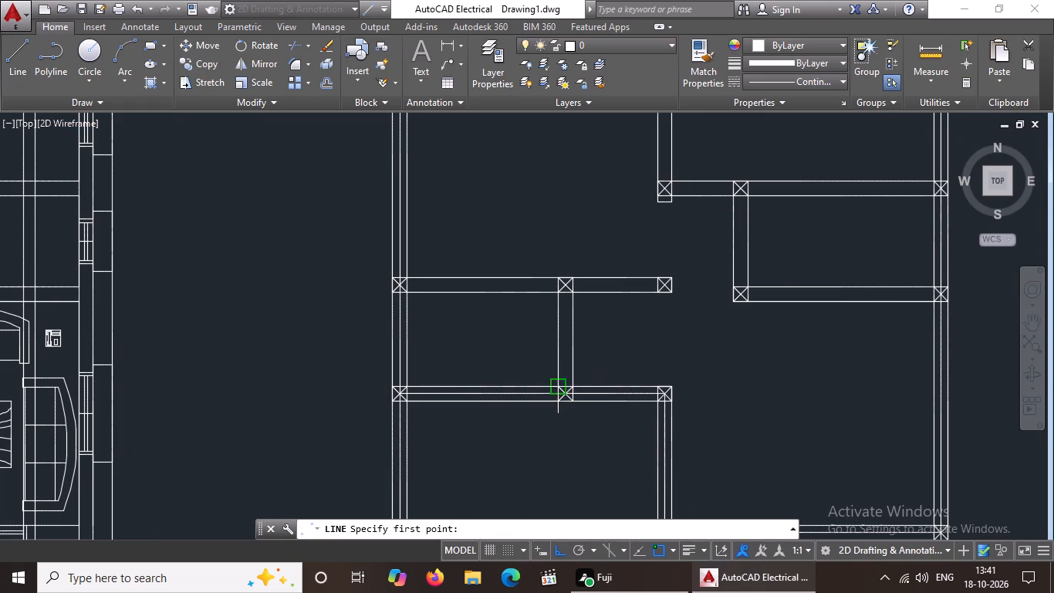
{"action": "scroll", "coordinate": [559, 389], "scroll_direction": "up", "scroll_amount": 1}
{"action": "left_click_drag", "start_coordinate": [574, 402], "coordinate": [572, 395]}
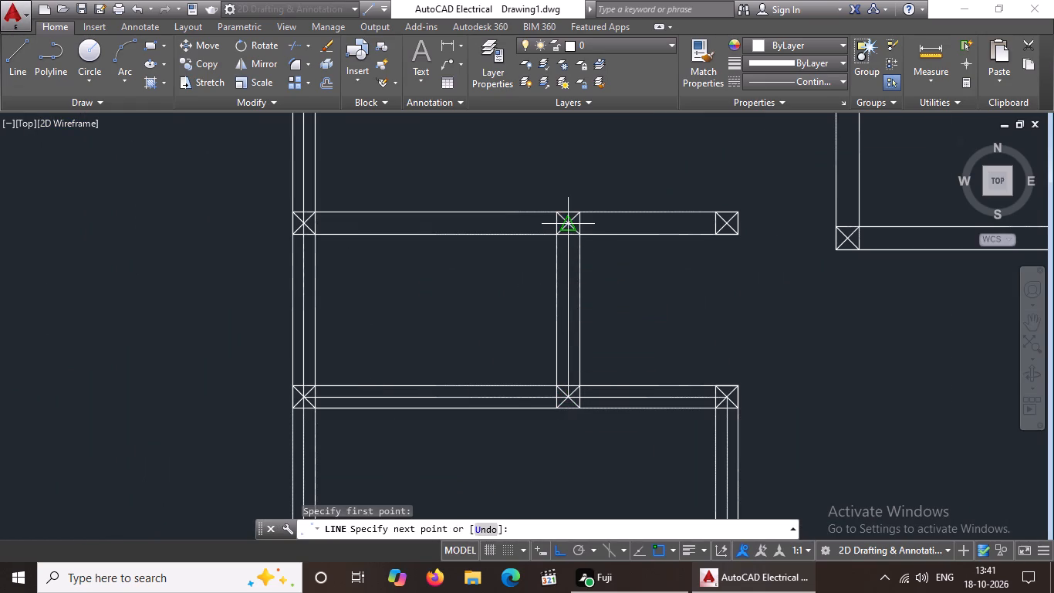
{"action": "left_click", "coordinate": [569, 223]}
{"action": "key", "text": "Escape"}
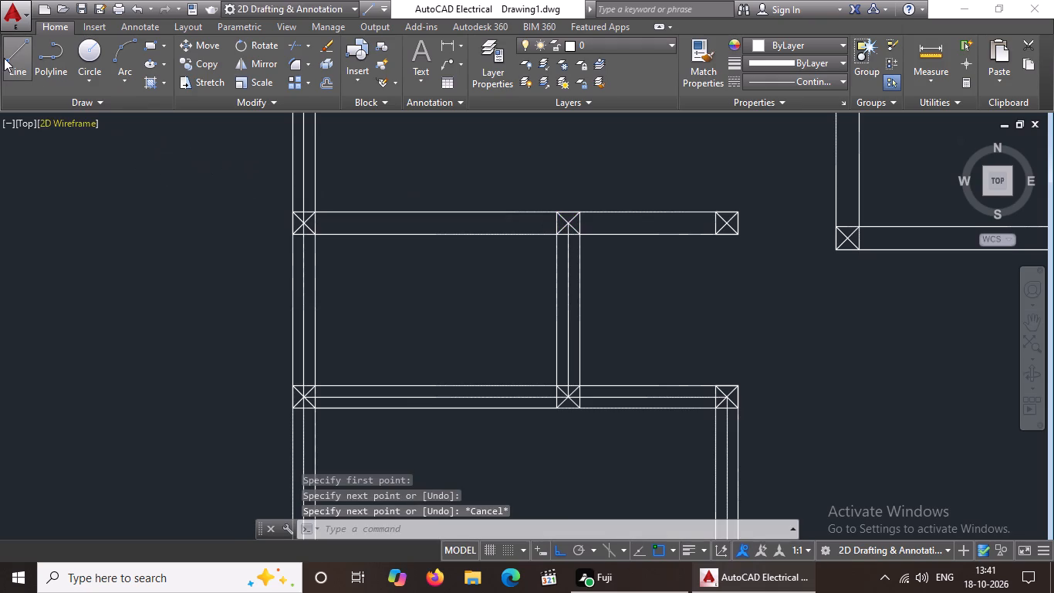
Draw a centre line along the wall at the partition's top, from the left outer wall column through the partition column to the free-end column.
{"action": "left_click", "coordinate": [8, 59]}
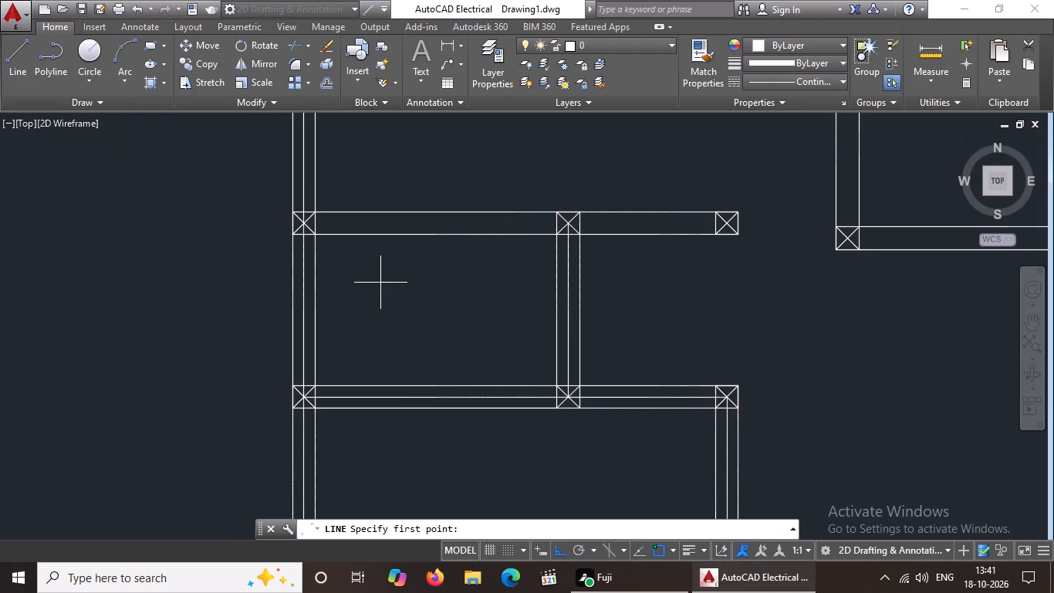
{"action": "left_click", "coordinate": [299, 219]}
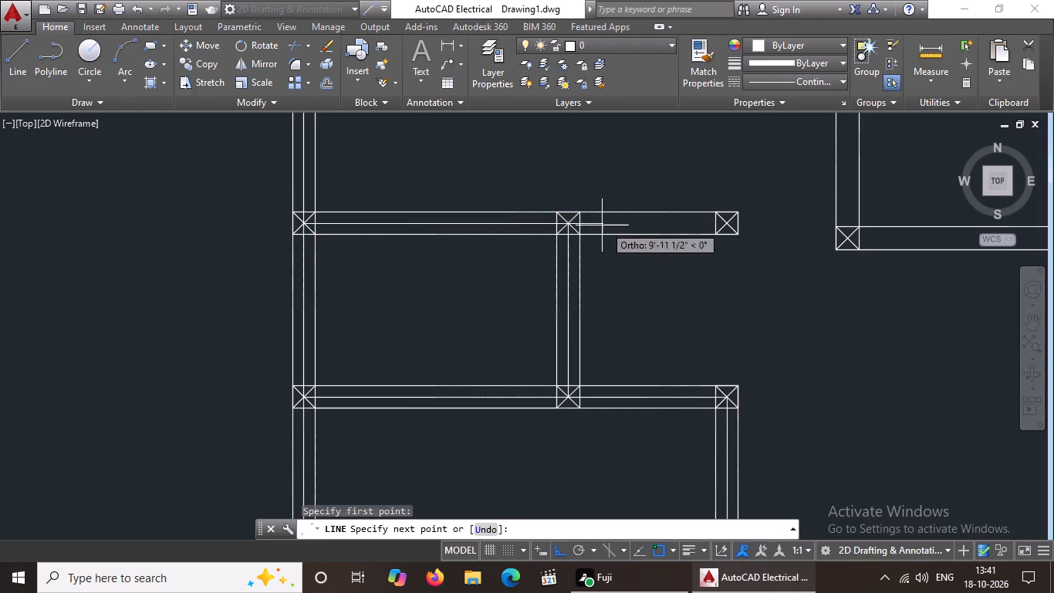
{"action": "left_click", "coordinate": [571, 224]}
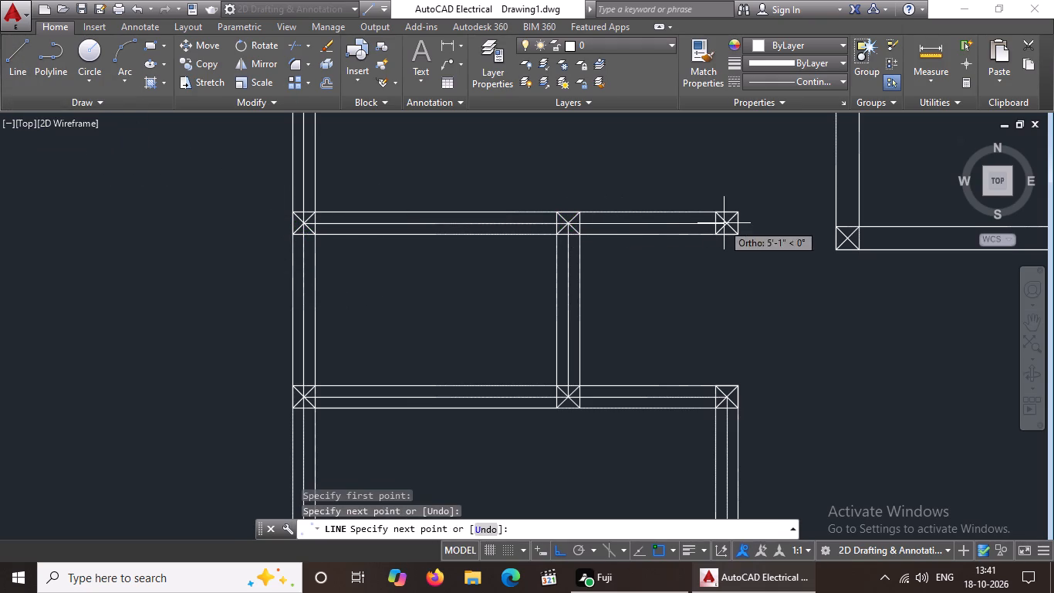
{"action": "left_click", "coordinate": [731, 222]}
{"action": "key", "text": "Escape"}
{"action": "scroll", "coordinate": [760, 239], "scroll_direction": "down", "scroll_amount": 2}
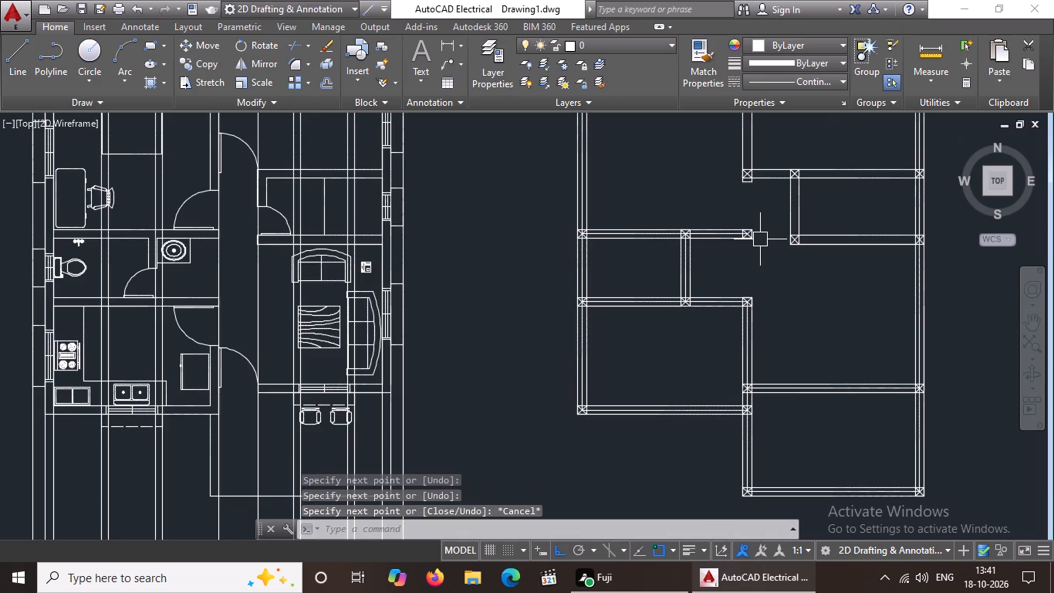
{"action": "middle_click_drag", "start_coordinate": [747, 243], "coordinate": [633, 303]}
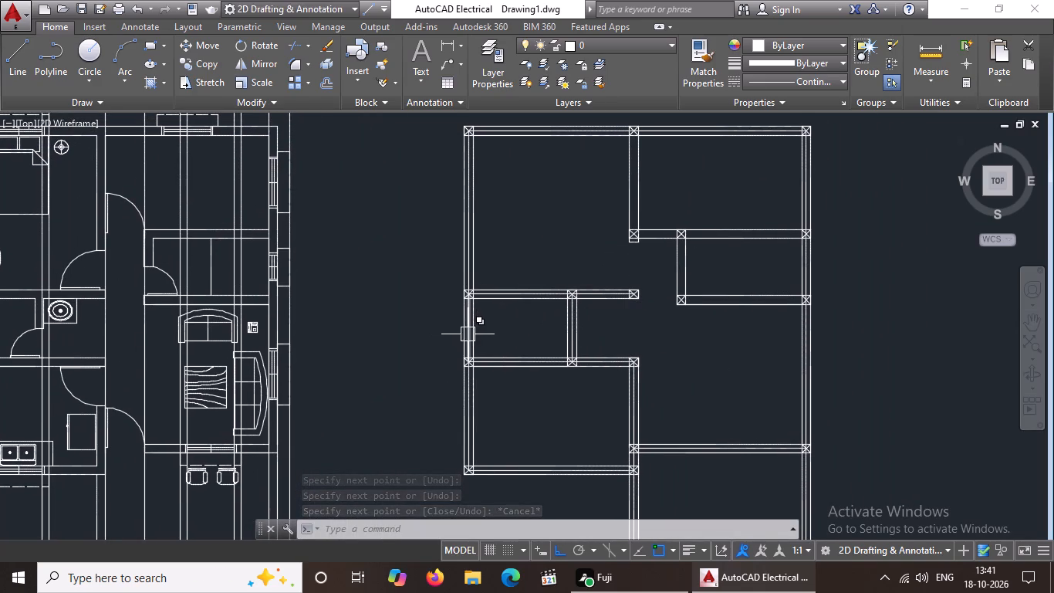
Draw a centre line along the small right-hand room's bottom wall, from the right outer wall column centre to its lower-left column centre.
{"action": "left_click_drag", "start_coordinate": [8, 54], "coordinate": [15, 63]}
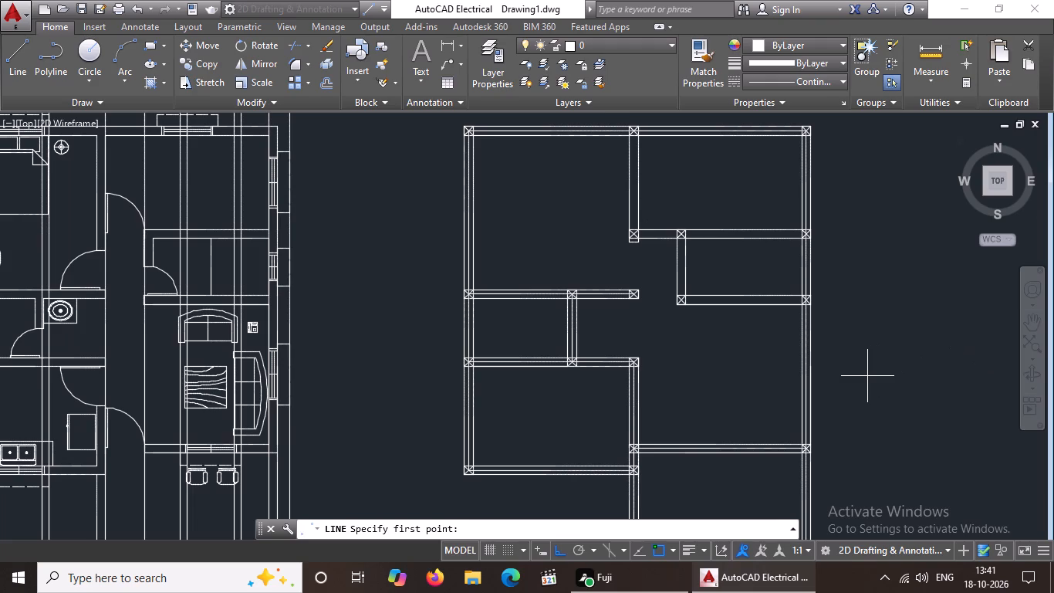
{"action": "left_click", "coordinate": [6, 59]}
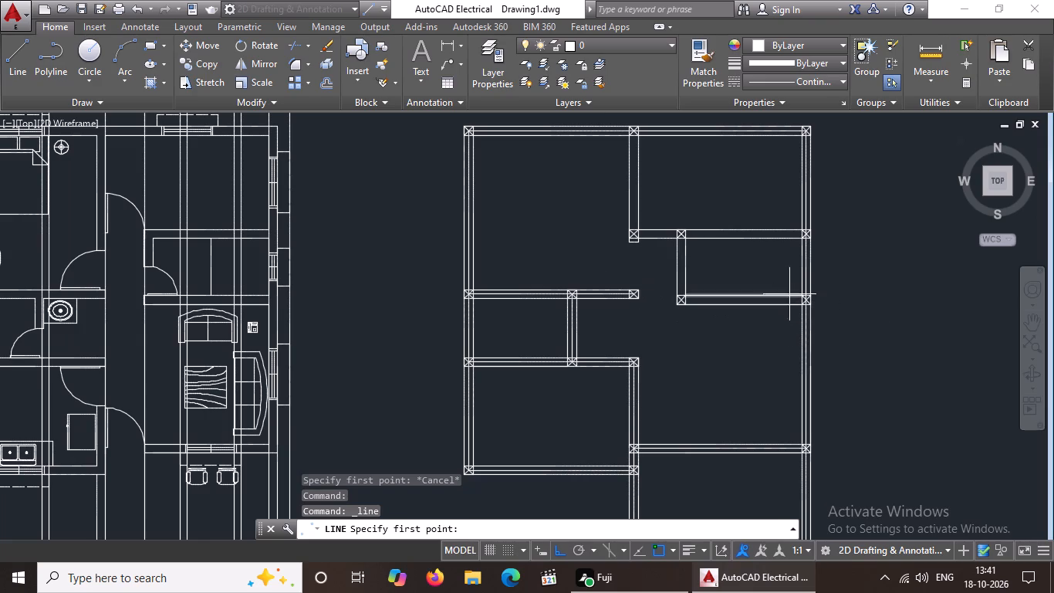
{"action": "scroll", "coordinate": [797, 301], "scroll_direction": "up", "scroll_amount": 3}
{"action": "left_click", "coordinate": [820, 299]}
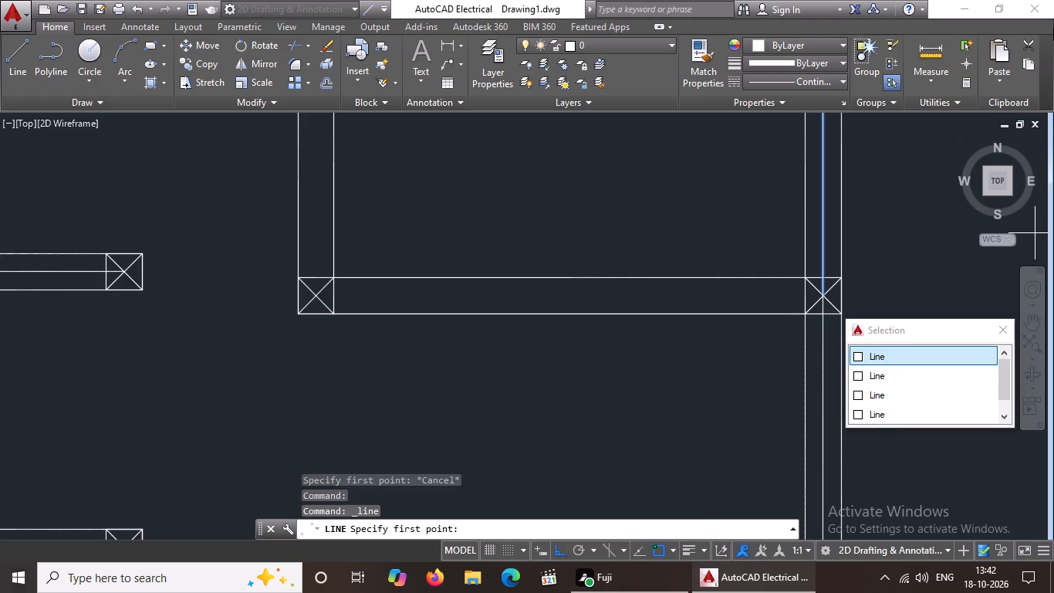
{"action": "left_click", "coordinate": [895, 352]}
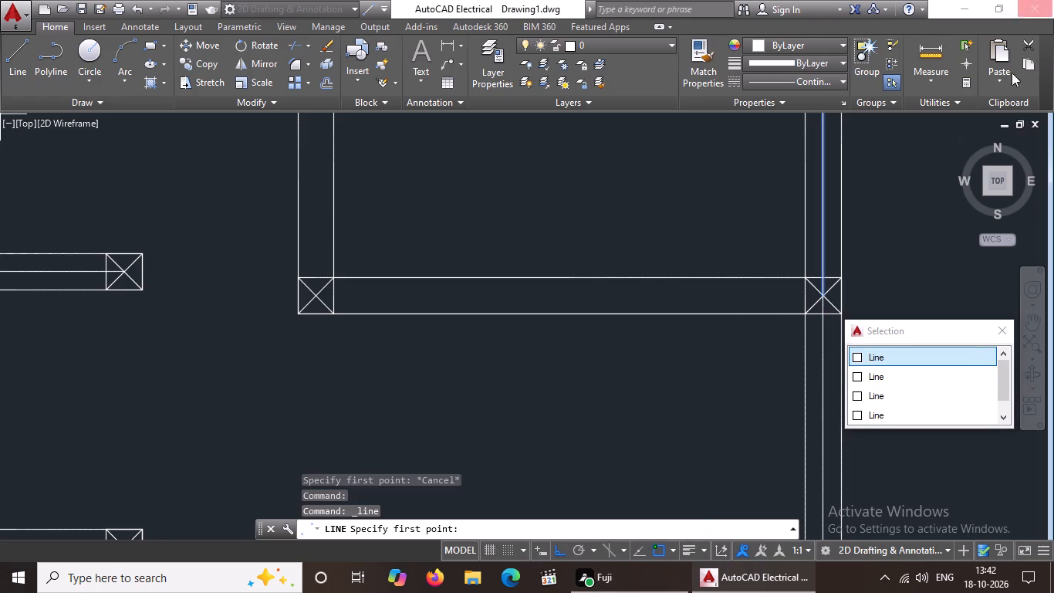
{"action": "scroll", "coordinate": [779, 313], "scroll_direction": "down", "scroll_amount": 2}
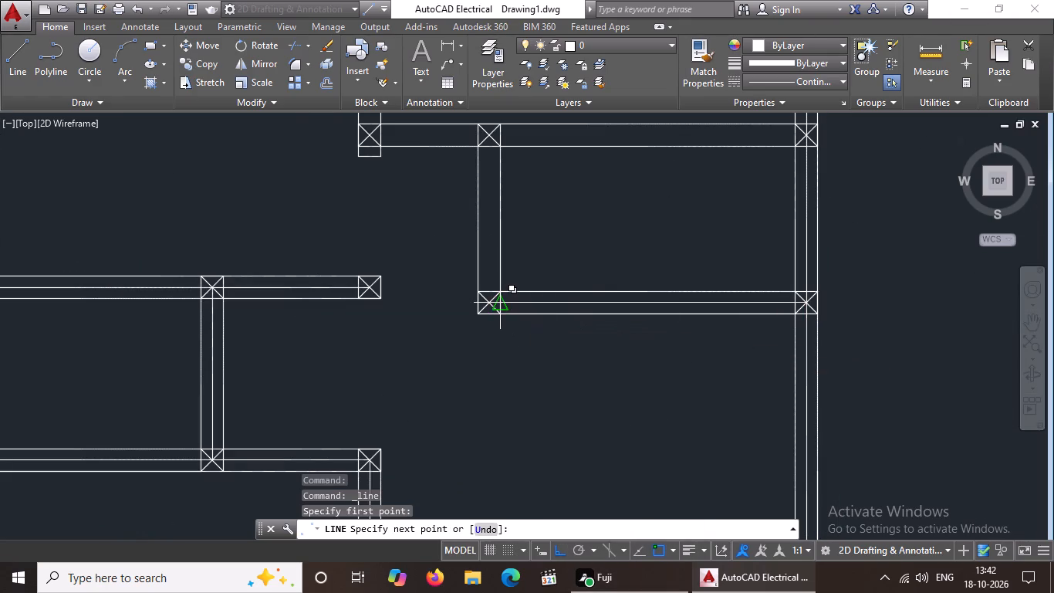
{"action": "left_click", "coordinate": [484, 304]}
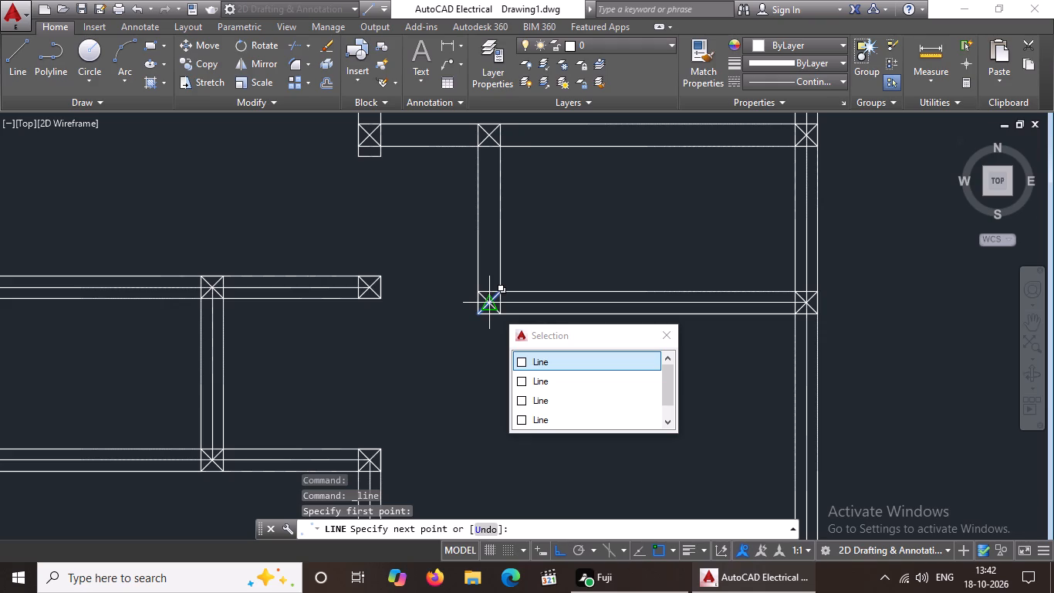
{"action": "middle_click_drag", "start_coordinate": [471, 247], "coordinate": [469, 319]}
{"action": "left_click", "coordinate": [493, 205]}
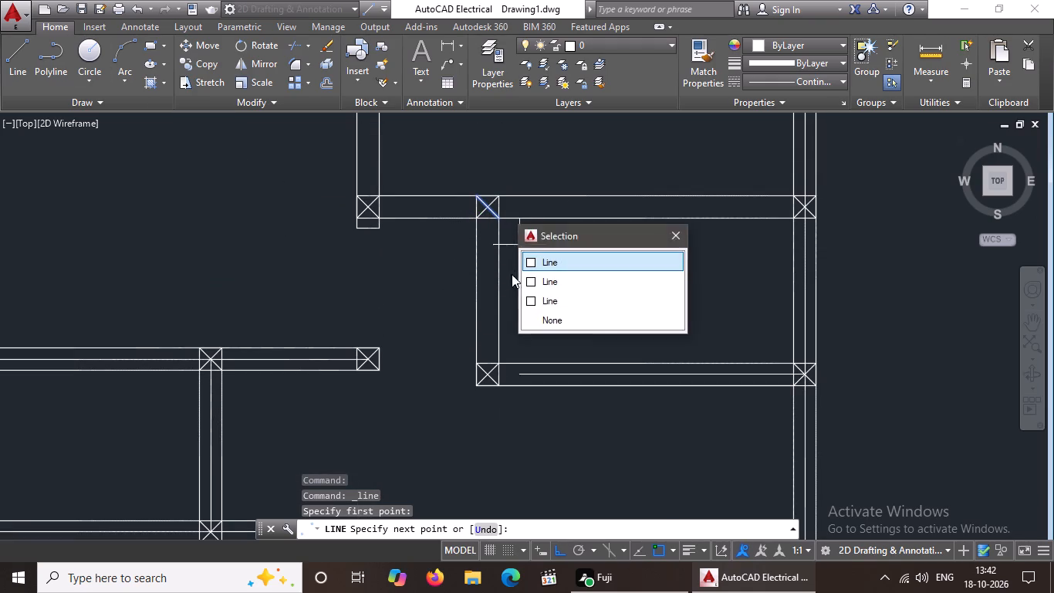
{"action": "key", "text": "Escape"}
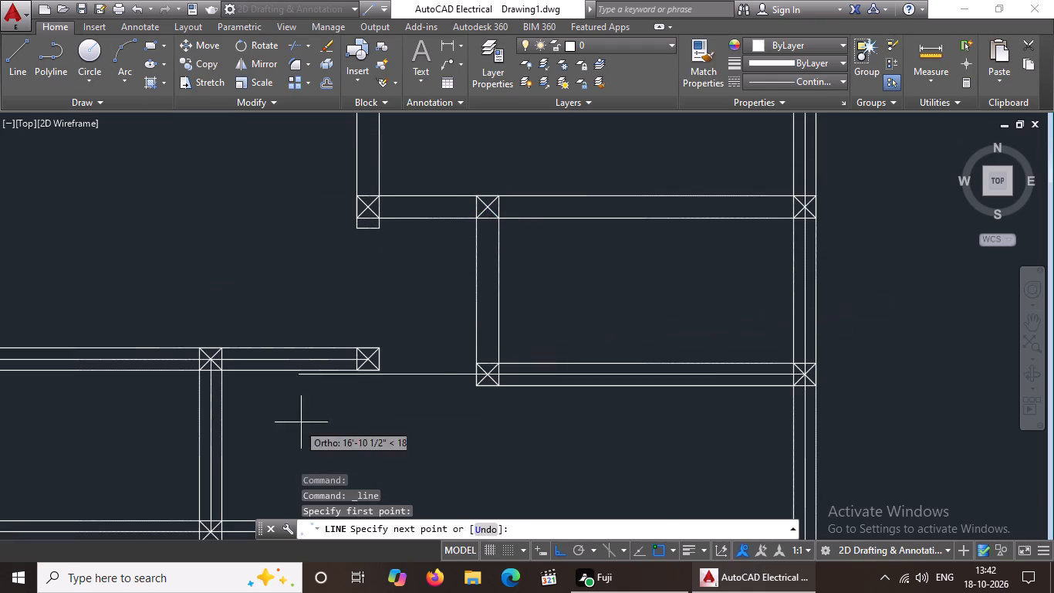
{"action": "left_click_drag", "start_coordinate": [490, 378], "coordinate": [491, 378]}
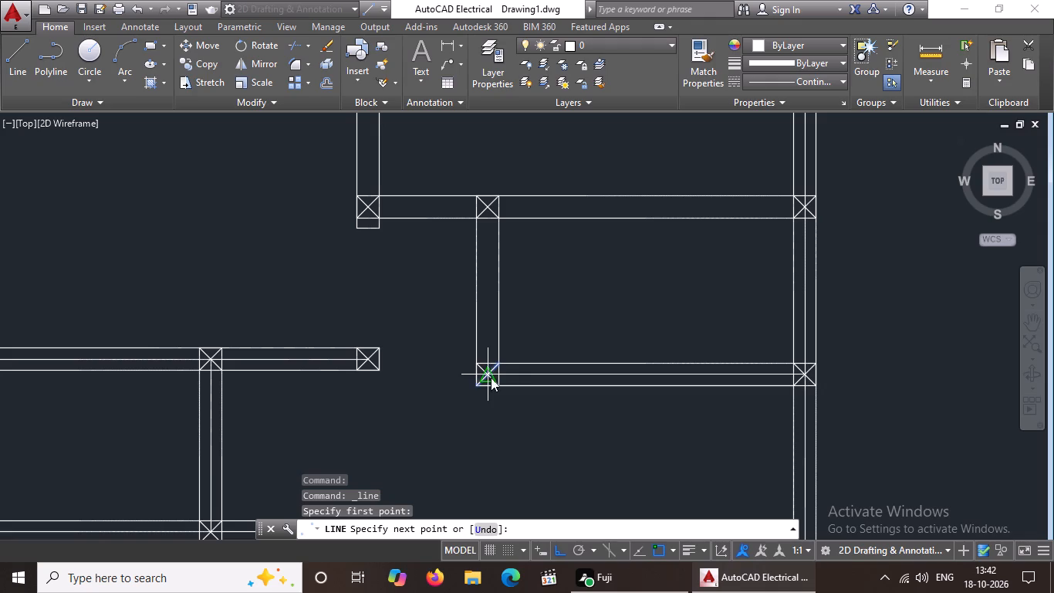
{"action": "left_click_drag", "start_coordinate": [491, 378], "coordinate": [502, 379]}
{"action": "key", "text": "Escape"}
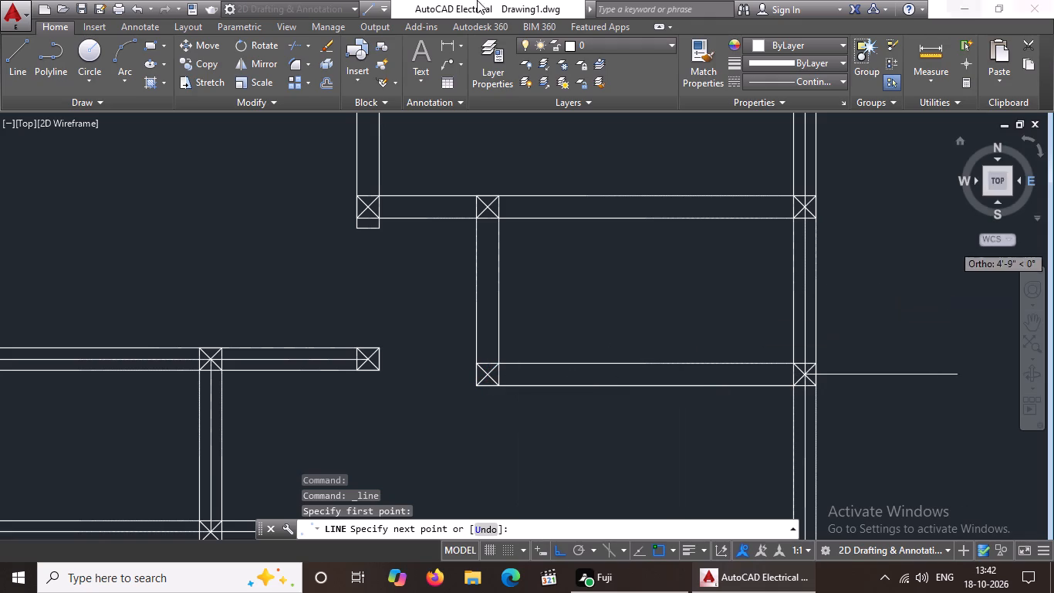
{"action": "scroll", "coordinate": [785, 312], "scroll_direction": "down", "scroll_amount": 4}
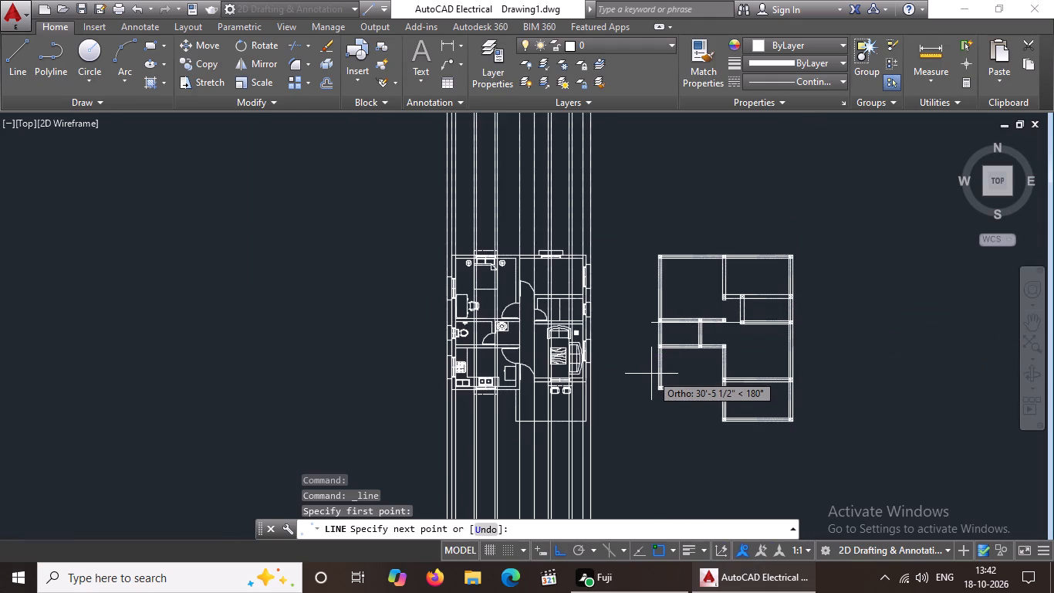
{"action": "scroll", "coordinate": [734, 287], "scroll_direction": "up", "scroll_amount": 4}
{"action": "scroll", "coordinate": [795, 463], "scroll_direction": "down", "scroll_amount": 2}
{"action": "middle_click_drag", "start_coordinate": [795, 459], "coordinate": [731, 337]}
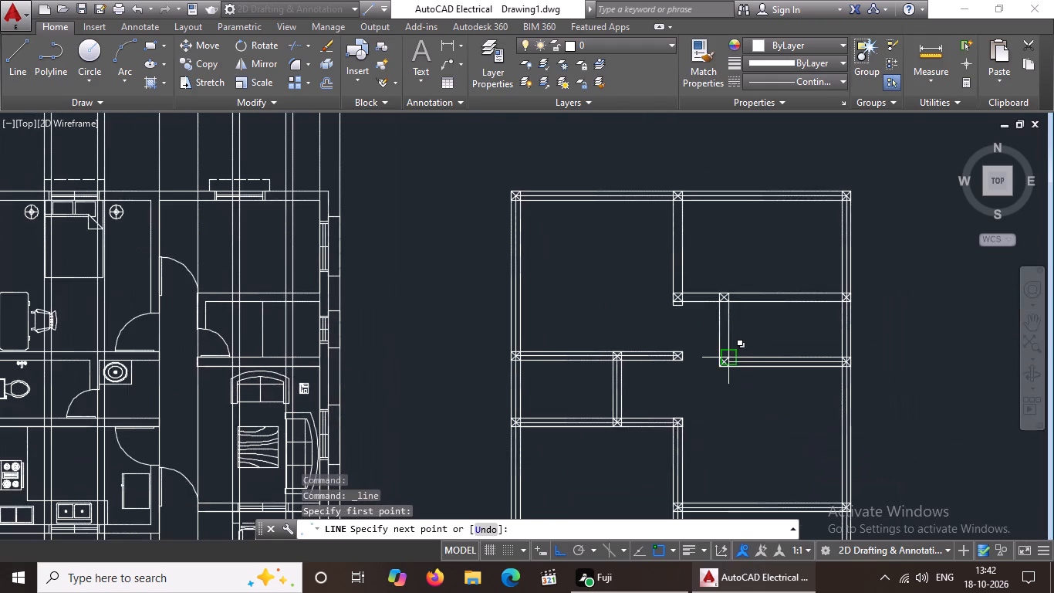
{"action": "scroll", "coordinate": [732, 362], "scroll_direction": "up", "scroll_amount": 3}
{"action": "left_click", "coordinate": [691, 361]}
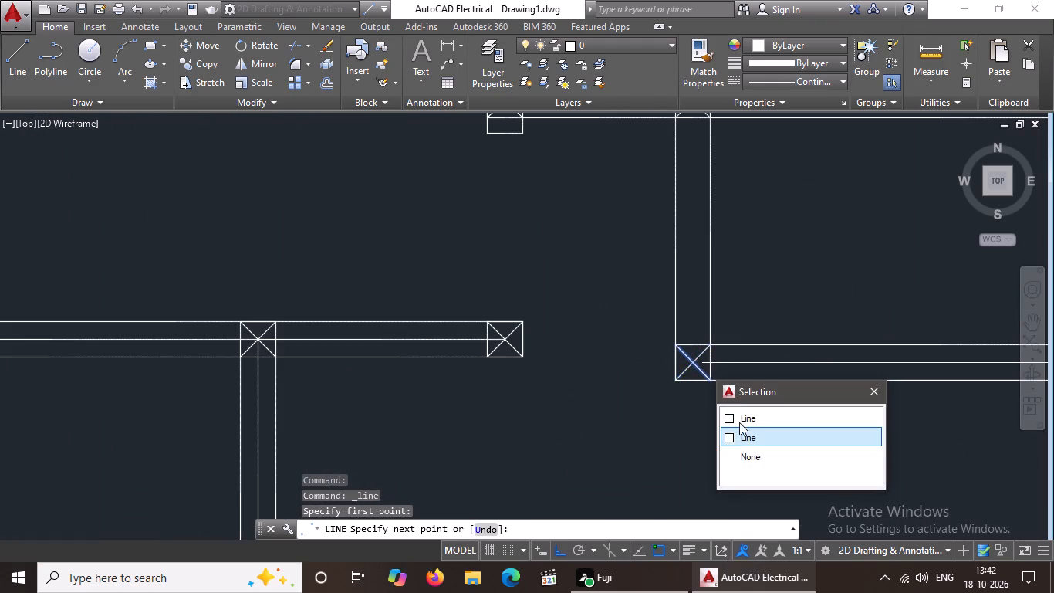
{"action": "left_click", "coordinate": [745, 417]}
Continue the centre line up the small right-hand room's left wall to its upper-left column centre.
{"action": "scroll", "coordinate": [687, 309], "scroll_direction": "down", "scroll_amount": 3}
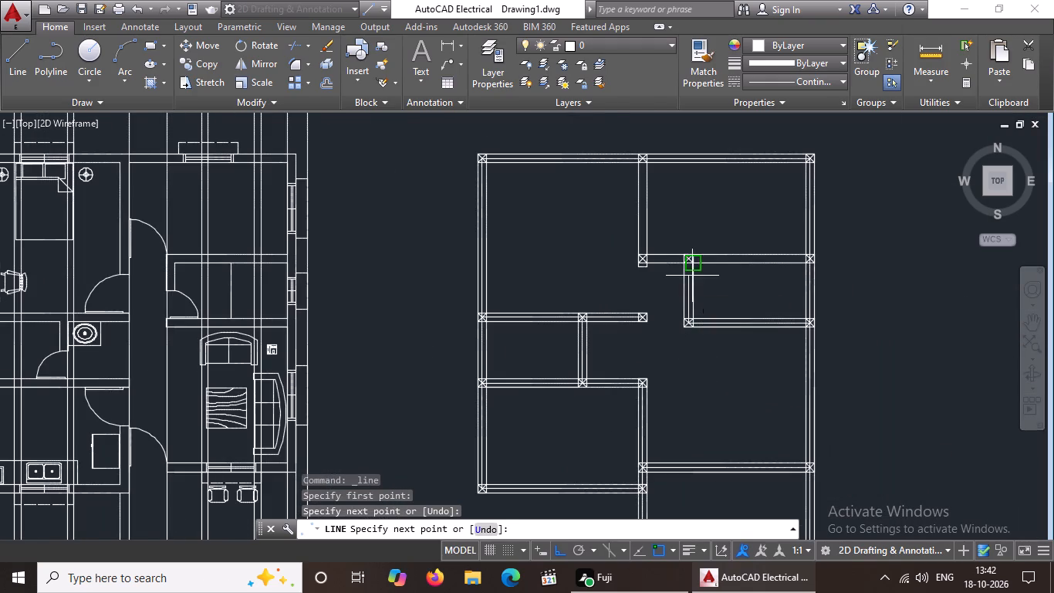
{"action": "scroll", "coordinate": [694, 254], "scroll_direction": "up", "scroll_amount": 3}
{"action": "left_click", "coordinate": [662, 274]}
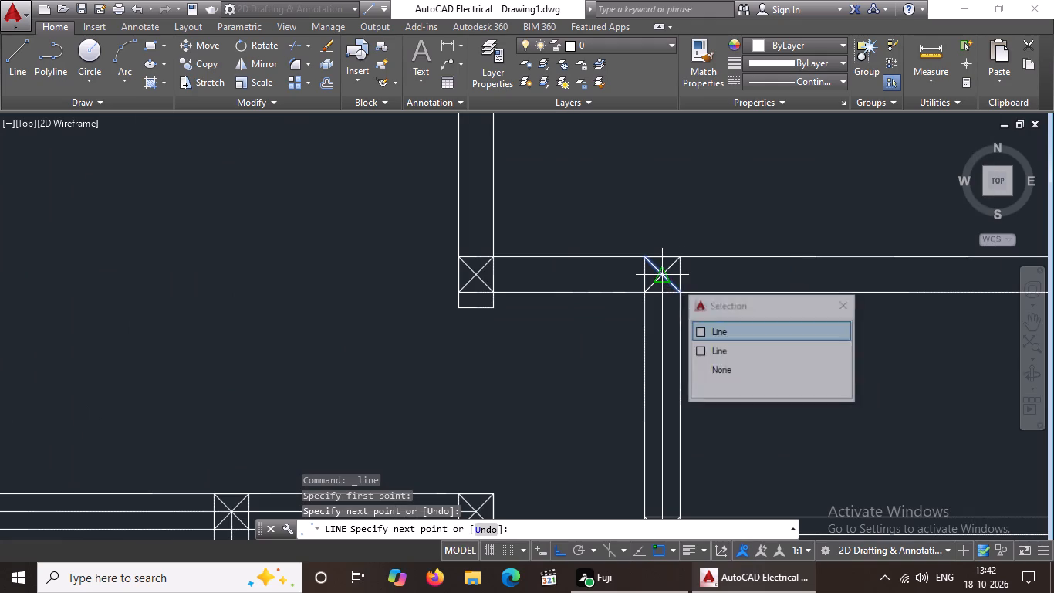
{"action": "left_click", "coordinate": [724, 327]}
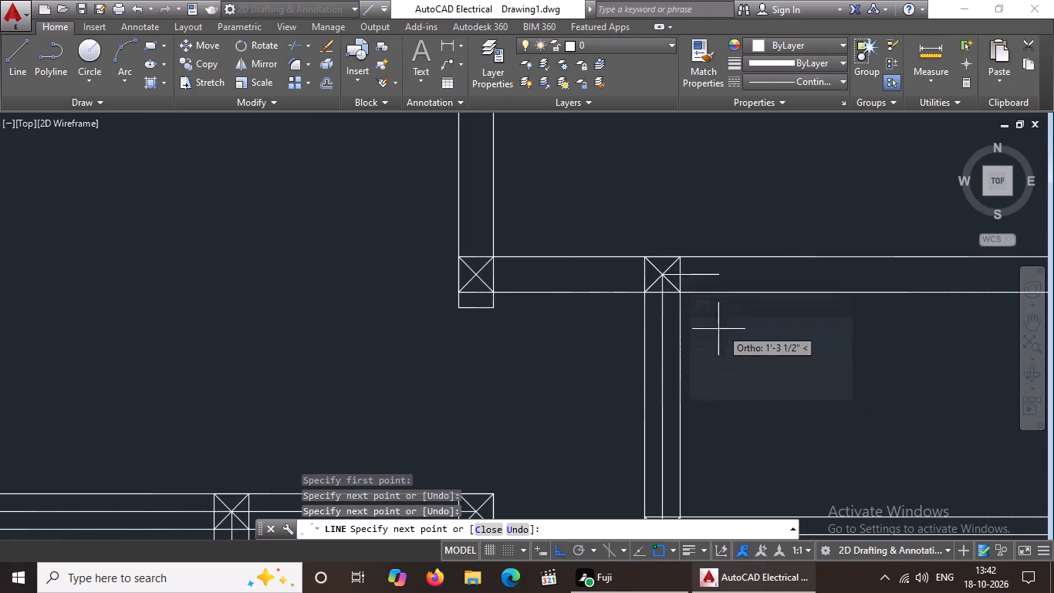
{"action": "key", "text": "Escape"}
Draw a centre line down the upper partition, from the top wall's middle column centre to the column centre at its lower end.
{"action": "scroll", "coordinate": [694, 307], "scroll_direction": "down", "scroll_amount": 2}
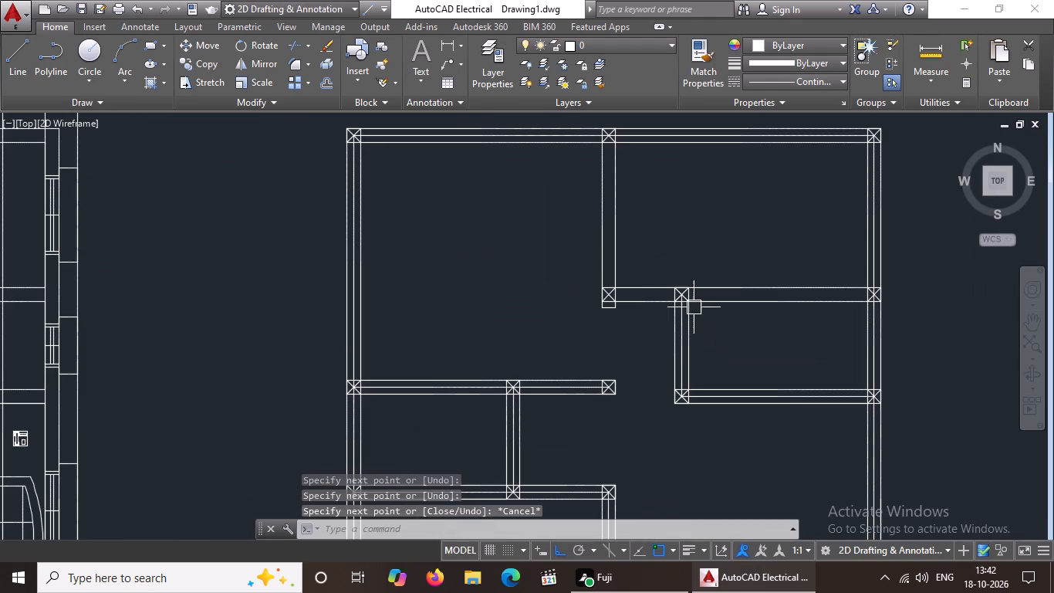
{"action": "middle_click_drag", "start_coordinate": [692, 268], "coordinate": [573, 297]}
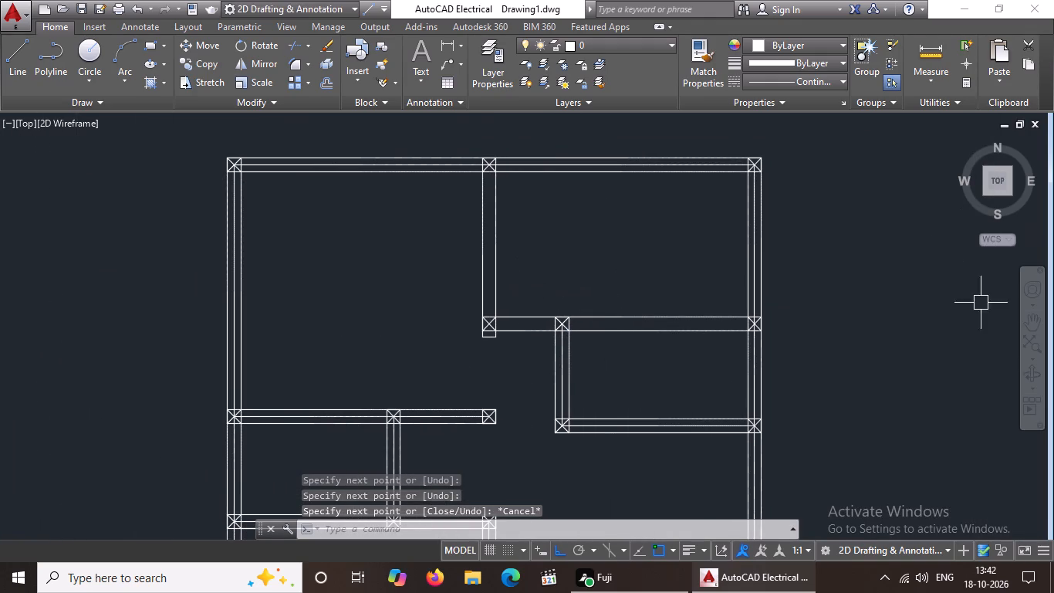
{"action": "left_click", "coordinate": [18, 56]}
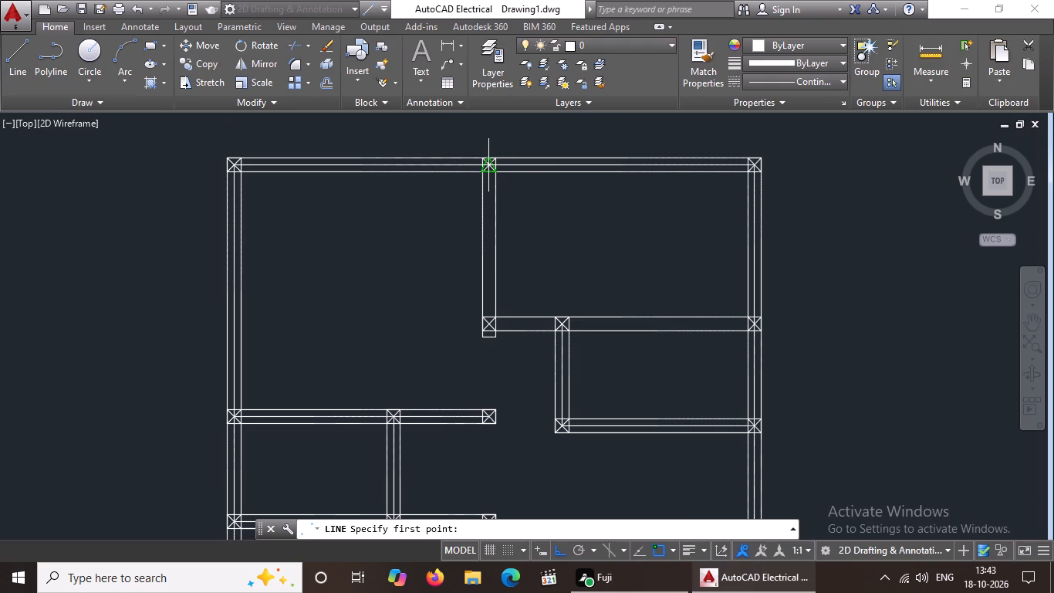
{"action": "scroll", "coordinate": [488, 161], "scroll_direction": "up", "scroll_amount": 3}
{"action": "left_click", "coordinate": [483, 181]}
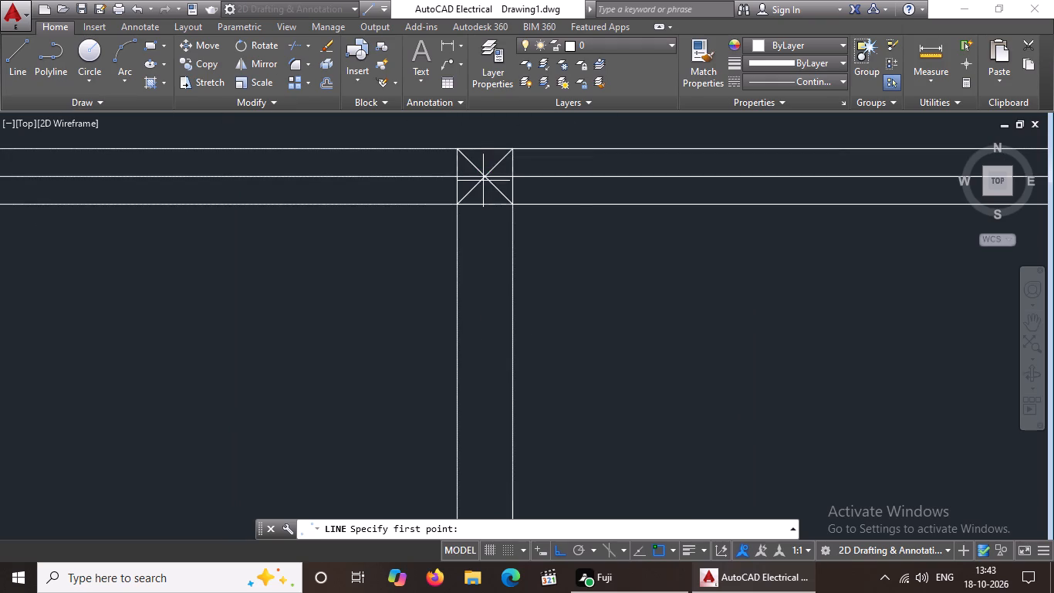
{"action": "scroll", "coordinate": [484, 201], "scroll_direction": "down", "scroll_amount": 4}
{"action": "scroll", "coordinate": [494, 317], "scroll_direction": "up", "scroll_amount": 4}
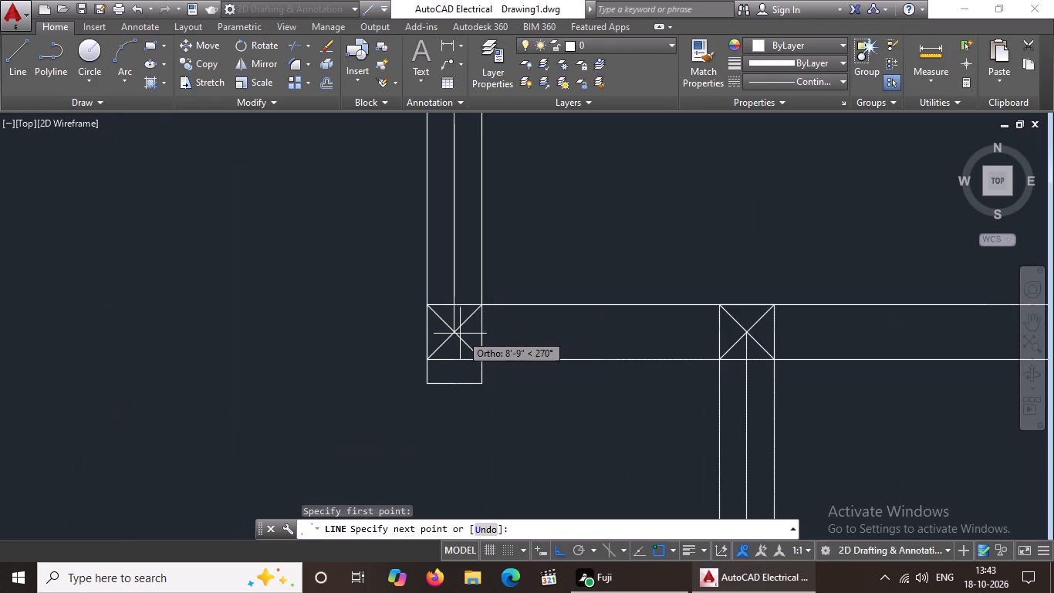
{"action": "left_click", "coordinate": [456, 332]}
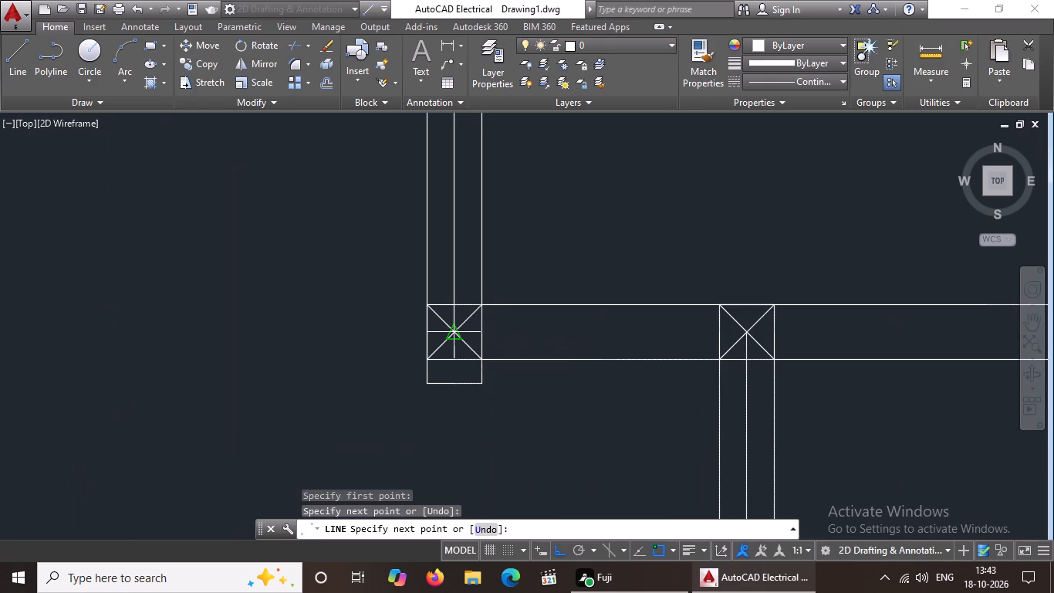
Continue the centre line along the upper-right room's bottom wall, through the junction column centre, to the right outer wall column.
{"action": "left_click", "coordinate": [749, 332]}
{"action": "scroll", "coordinate": [711, 357], "scroll_direction": "down", "scroll_amount": 3}
{"action": "scroll", "coordinate": [937, 360], "scroll_direction": "up", "scroll_amount": 3}
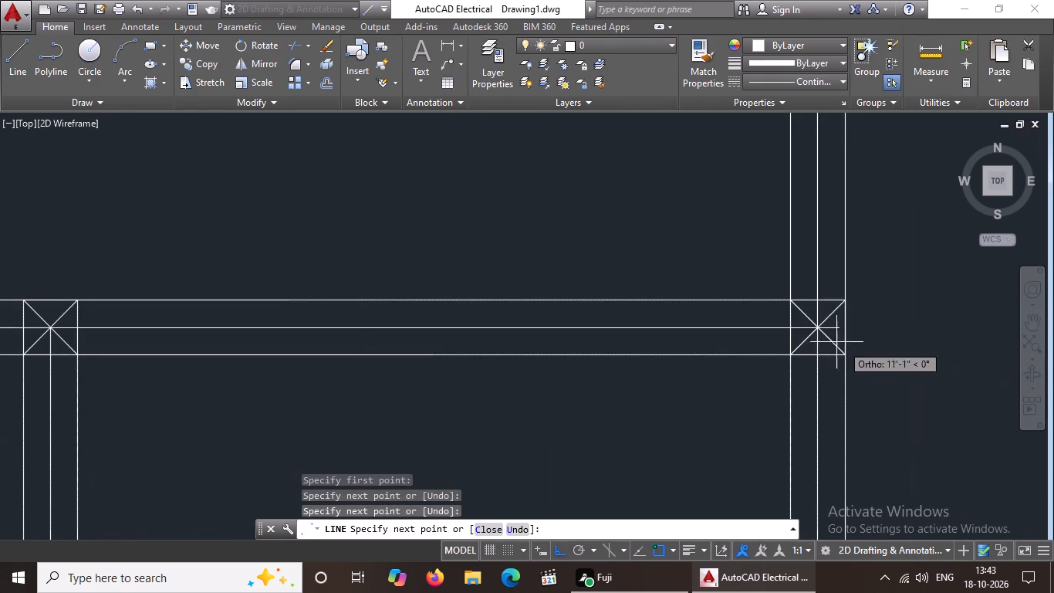
{"action": "left_click", "coordinate": [823, 328]}
{"action": "scroll", "coordinate": [850, 317], "scroll_direction": "down", "scroll_amount": 4}
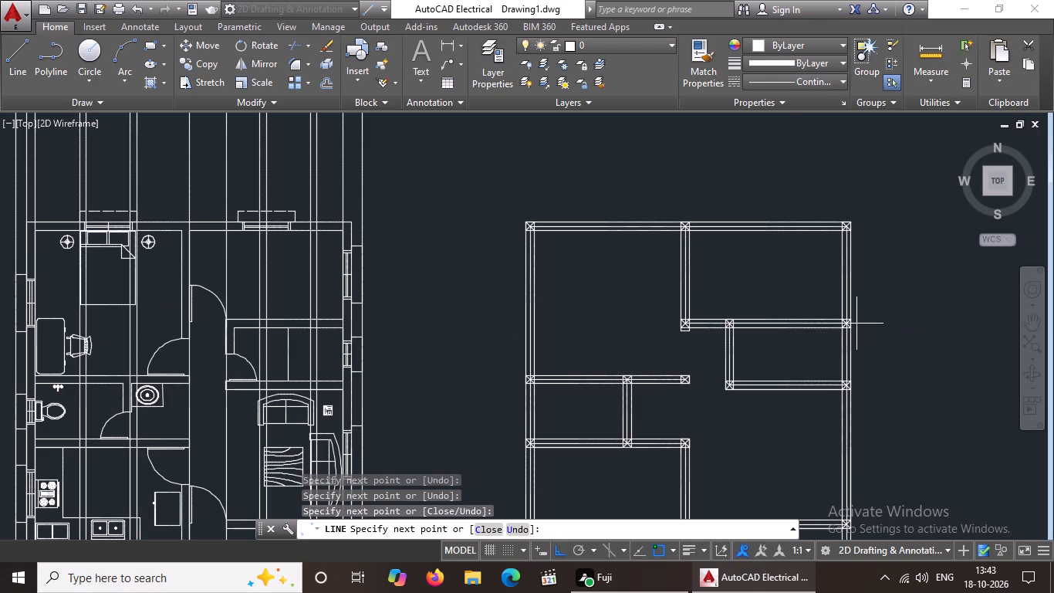
{"action": "key", "text": "Escape"}
Change the linetype of the top outer wall's left centre line segment to ACAD_ISO02W100.
{"action": "scroll", "coordinate": [857, 324], "scroll_direction": "down", "scroll_amount": 3}
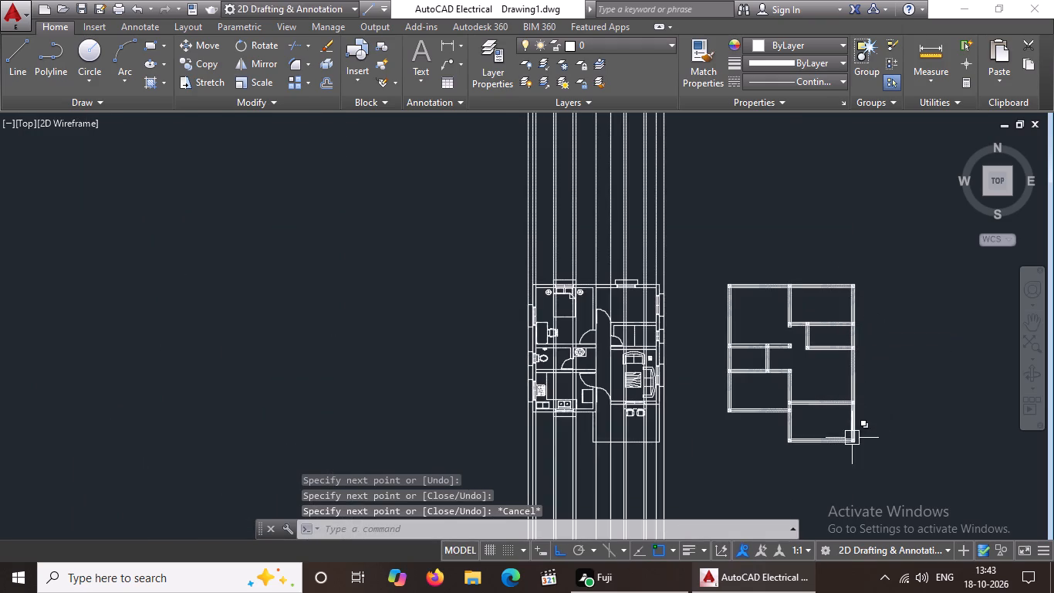
{"action": "scroll", "coordinate": [852, 438], "scroll_direction": "up", "scroll_amount": 1}
{"action": "scroll", "coordinate": [717, 179], "scroll_direction": "up", "scroll_amount": 3}
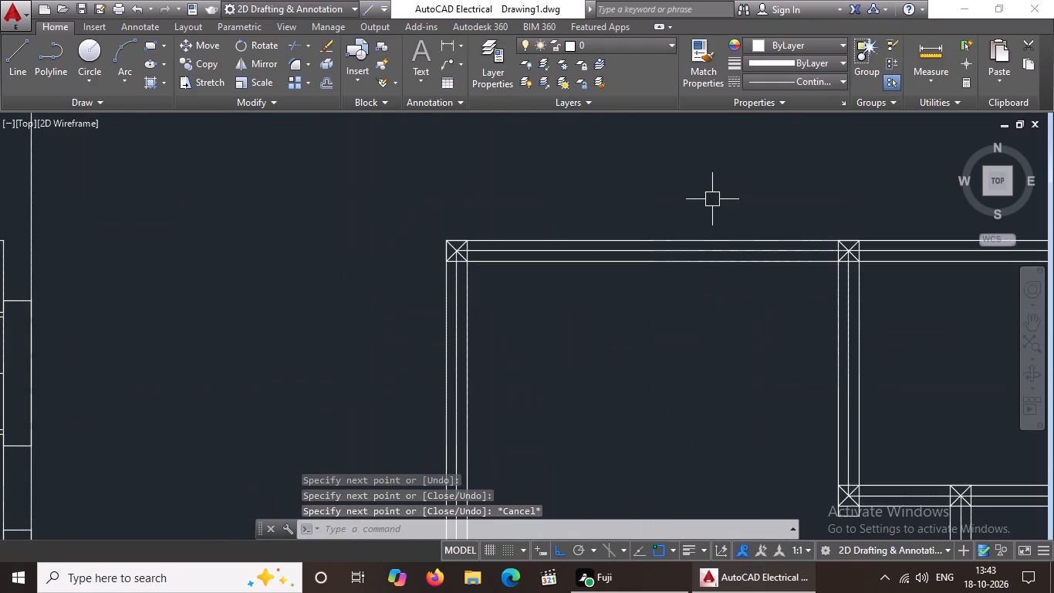
{"action": "left_click", "coordinate": [689, 251]}
{"action": "left_click", "coordinate": [821, 76]}
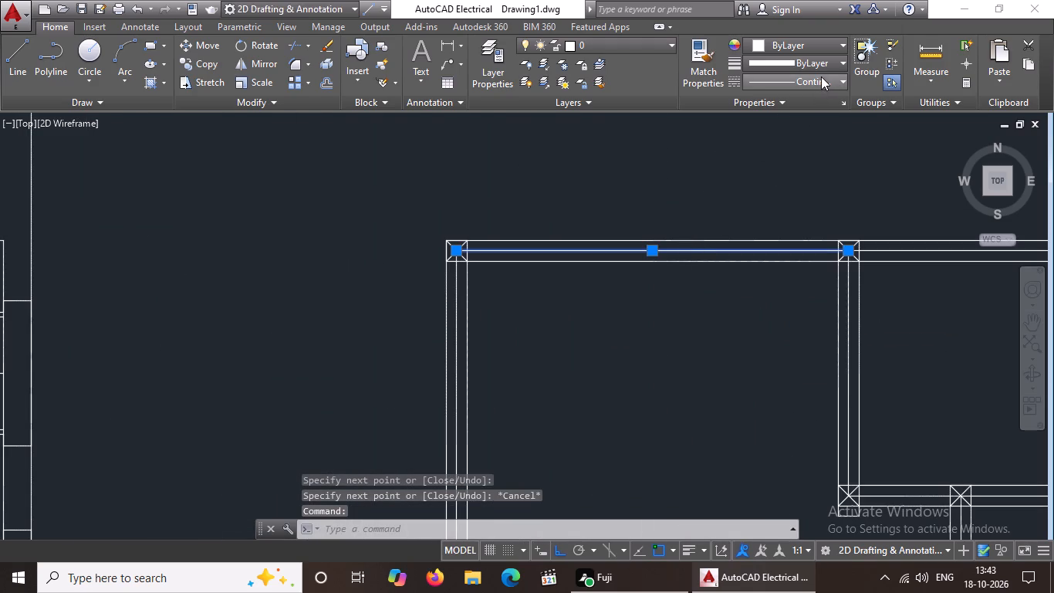
{"action": "left_click", "coordinate": [781, 137]}
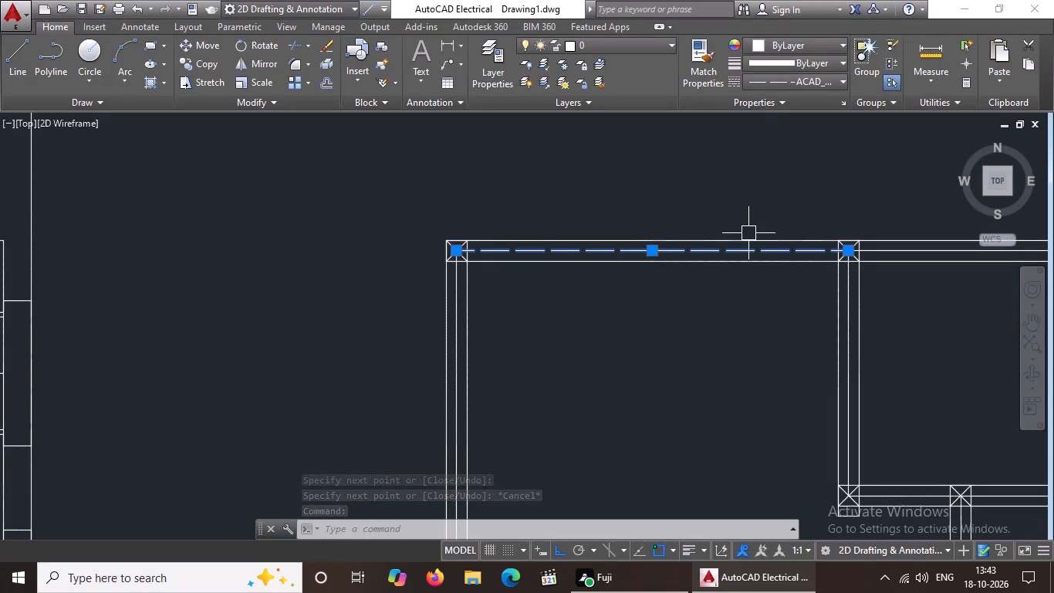
Change the linetype of the top outer wall's right centre line segment to ACAD_ISO02W100.
{"action": "scroll", "coordinate": [762, 240], "scroll_direction": "down", "scroll_amount": 3}
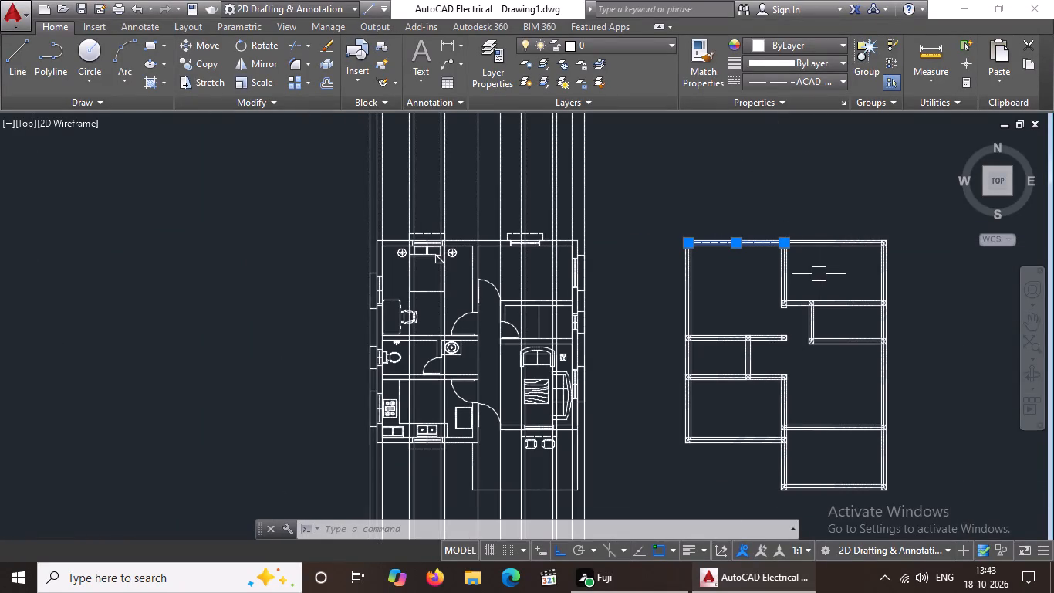
{"action": "scroll", "coordinate": [822, 249], "scroll_direction": "up", "scroll_amount": 3}
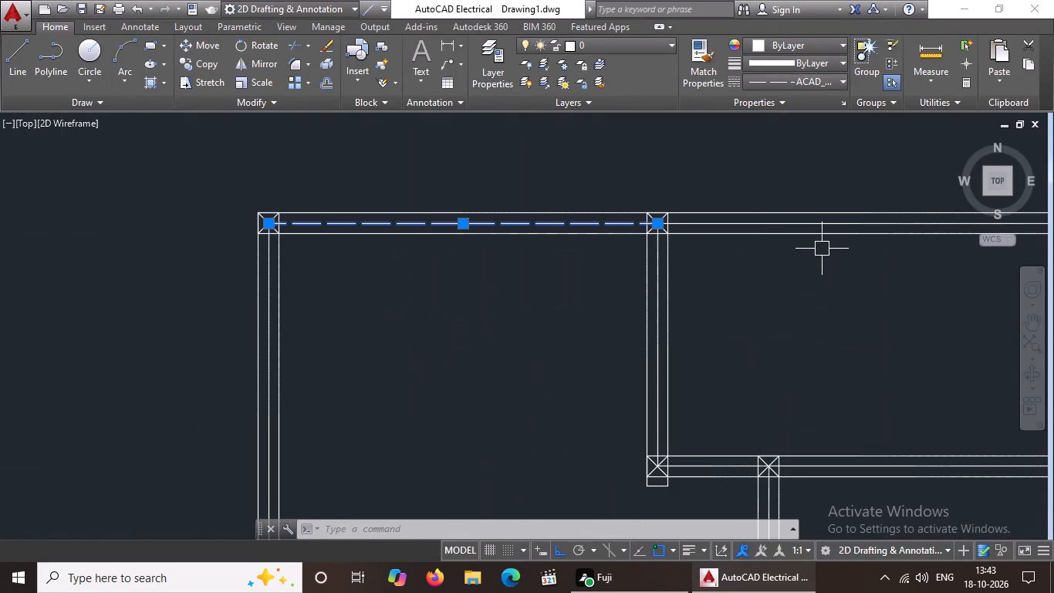
{"action": "left_click", "coordinate": [748, 223]}
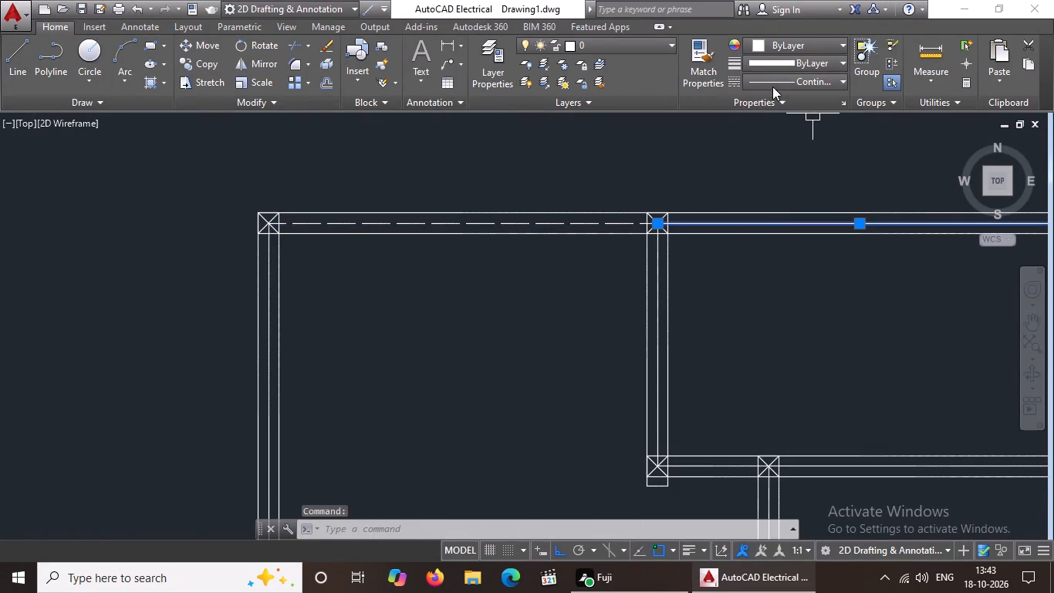
{"action": "left_click", "coordinate": [778, 75]}
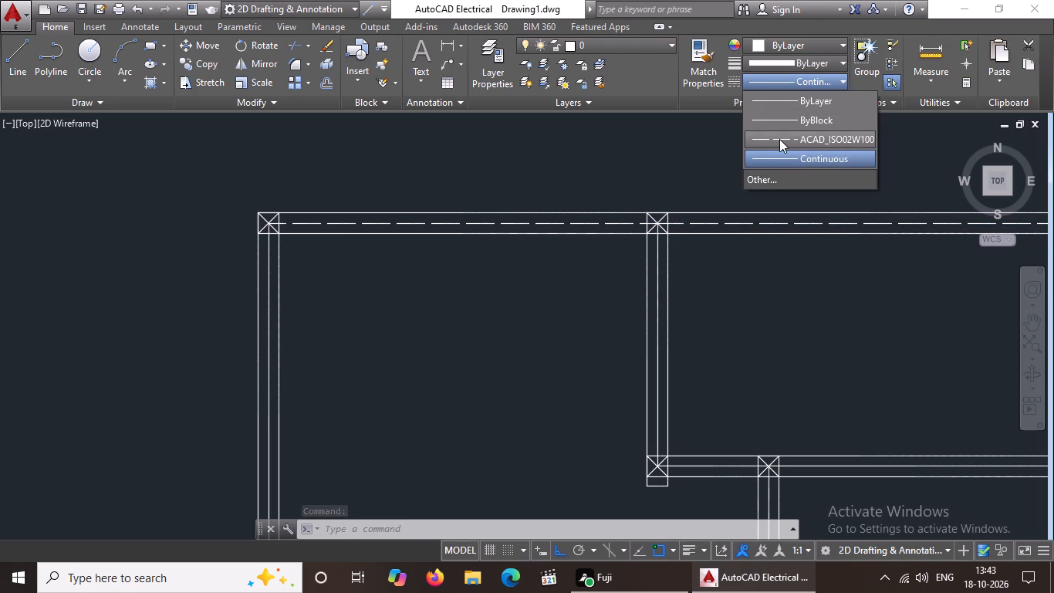
{"action": "left_click", "coordinate": [779, 139]}
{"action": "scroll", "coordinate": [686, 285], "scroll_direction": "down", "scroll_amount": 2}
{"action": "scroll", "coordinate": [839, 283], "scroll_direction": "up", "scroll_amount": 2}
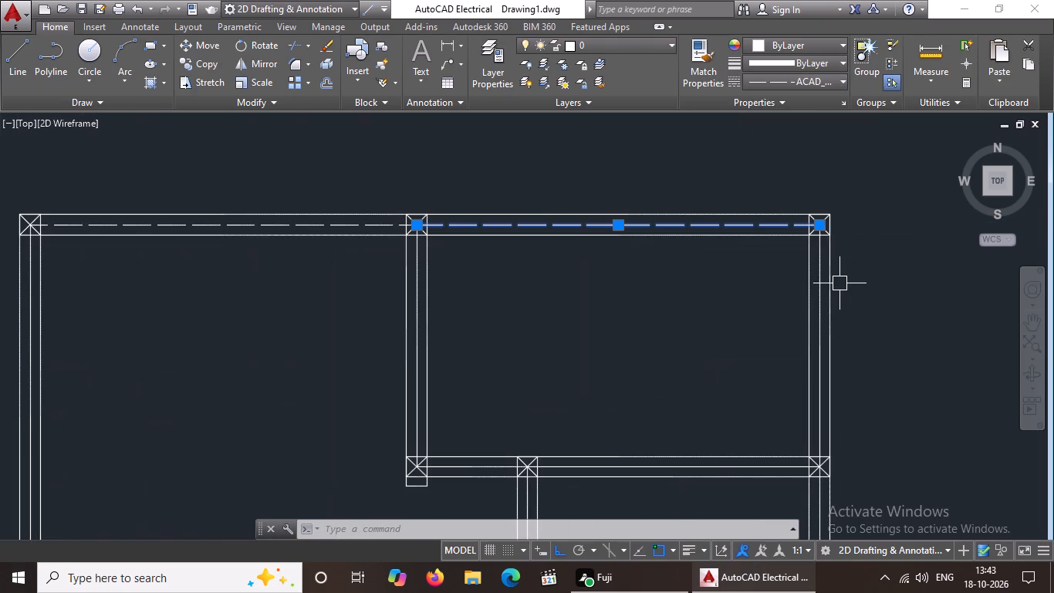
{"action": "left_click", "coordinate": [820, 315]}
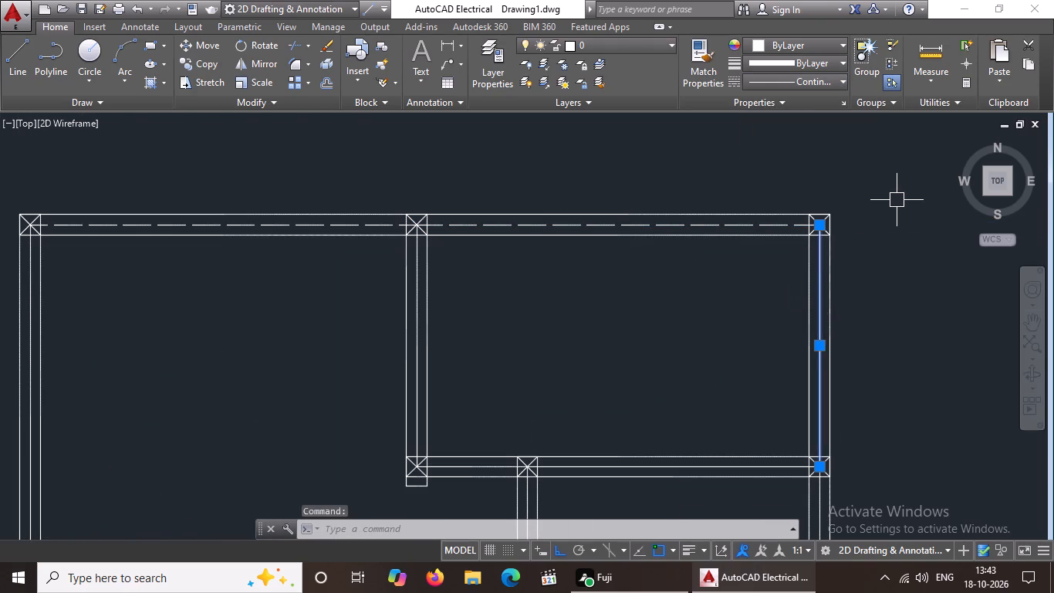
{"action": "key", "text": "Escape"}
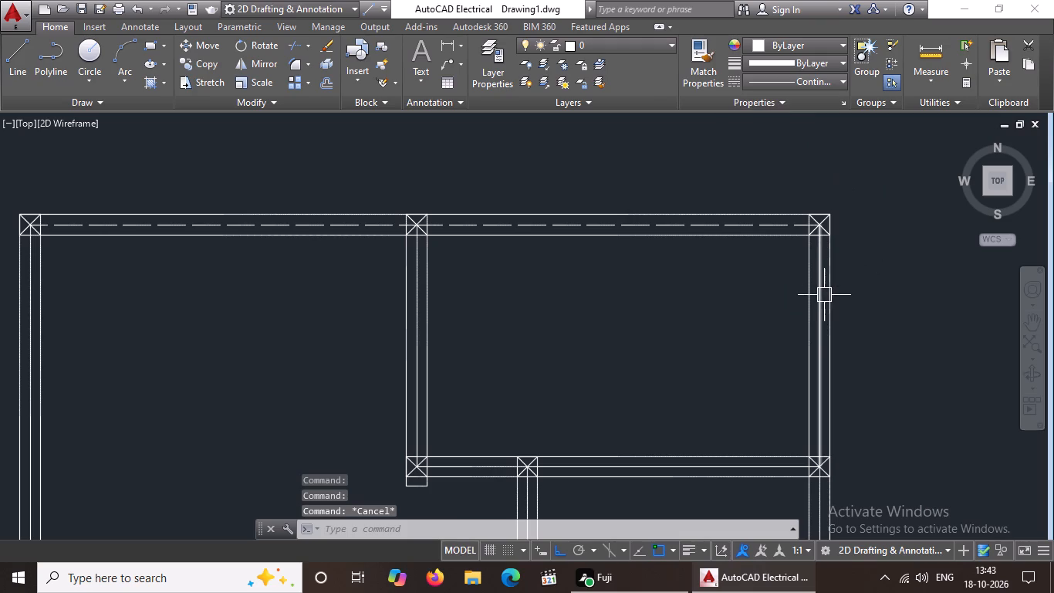
Change the linetype of the right outer wall's uppermost centre line segment to ACAD_ISO02W100.
{"action": "left_click", "coordinate": [824, 295]}
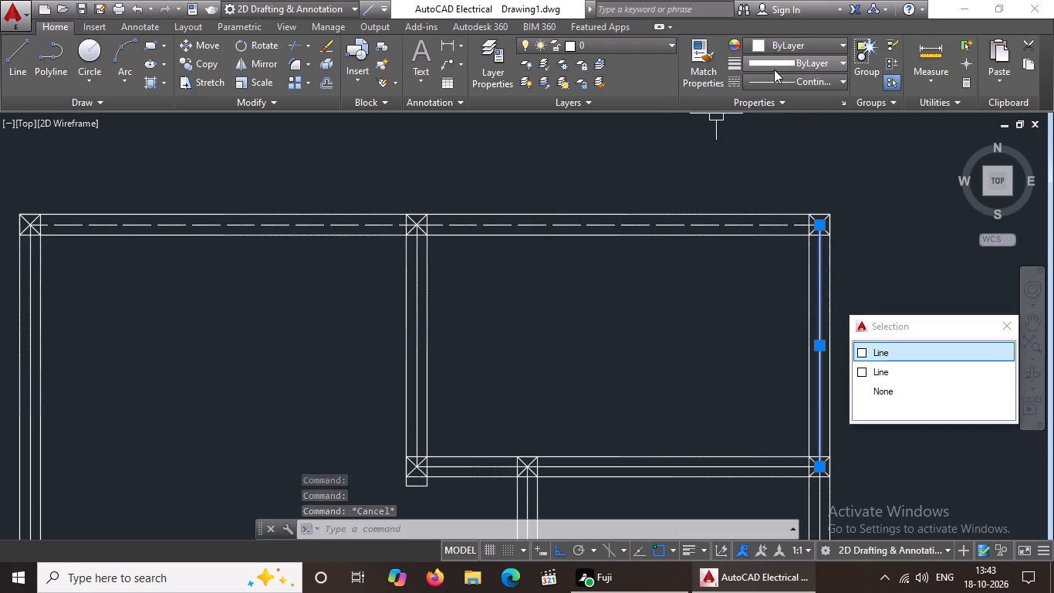
{"action": "left_click", "coordinate": [783, 78]}
{"action": "left_click", "coordinate": [809, 140]}
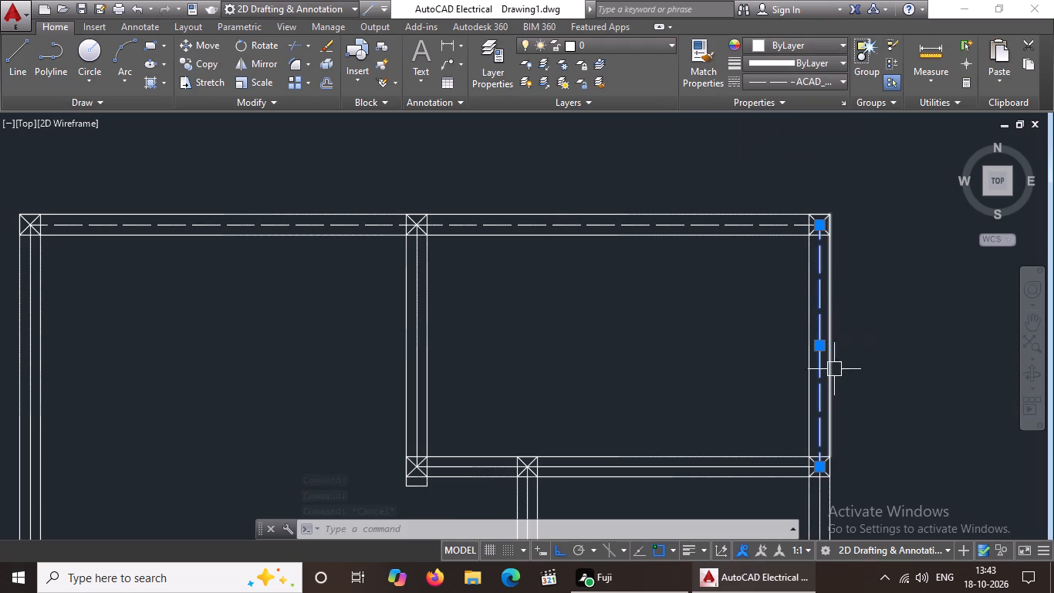
{"action": "key", "text": "Escape"}
Change the linetype of the left outer wall's uppermost centre line segment to ACAD_ISO02W100.
{"action": "middle_click_drag", "start_coordinate": [498, 345], "coordinate": [610, 236]}
{"action": "scroll", "coordinate": [599, 247], "scroll_direction": "up", "scroll_amount": 1}
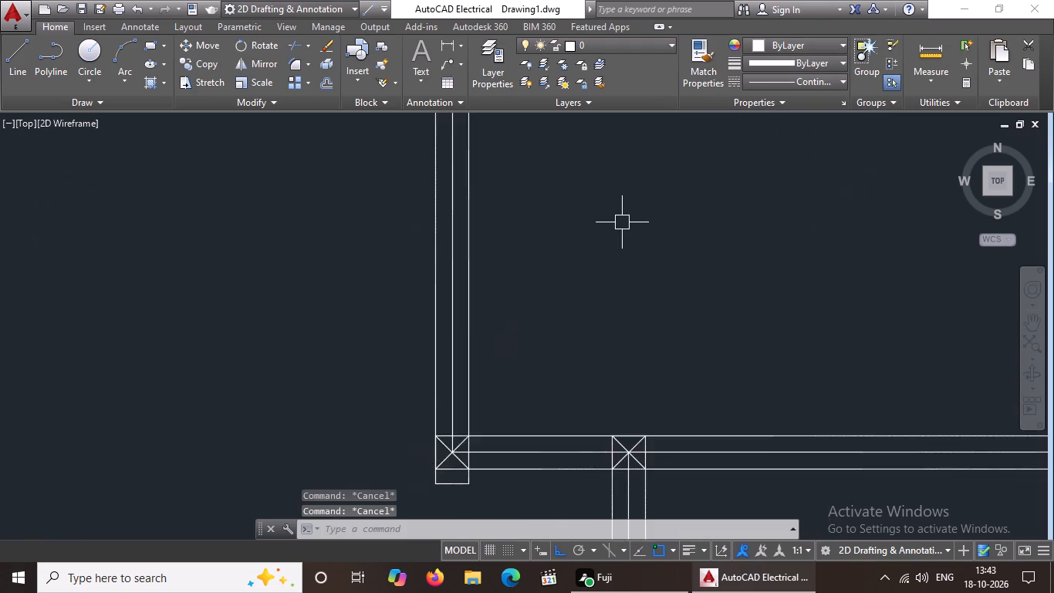
{"action": "scroll", "coordinate": [610, 230], "scroll_direction": "down", "scroll_amount": 2}
{"action": "scroll", "coordinate": [327, 293], "scroll_direction": "up", "scroll_amount": 2}
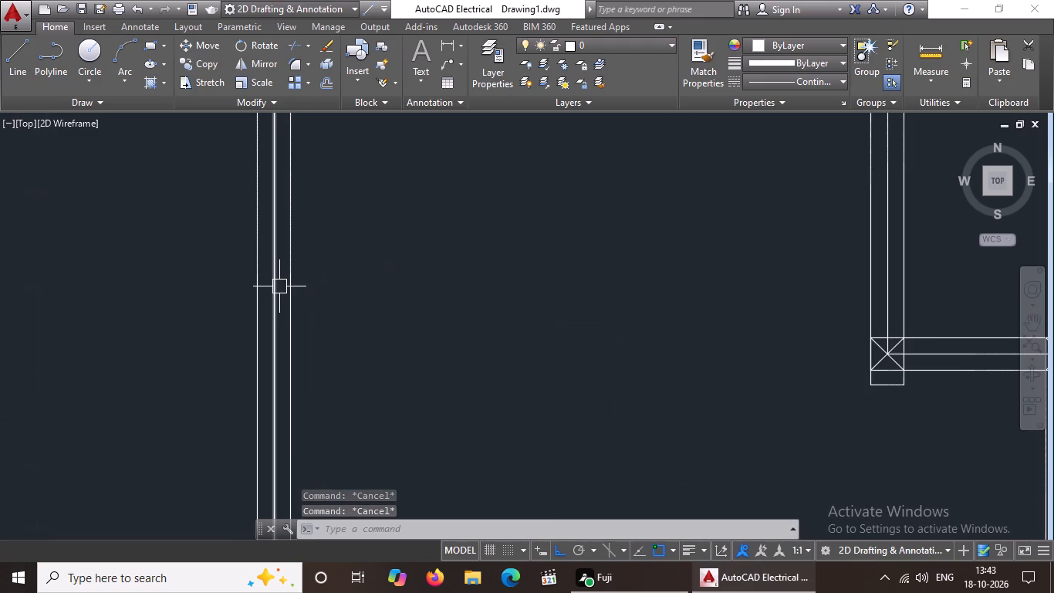
{"action": "left_click", "coordinate": [278, 286]}
{"action": "left_click", "coordinate": [778, 76]}
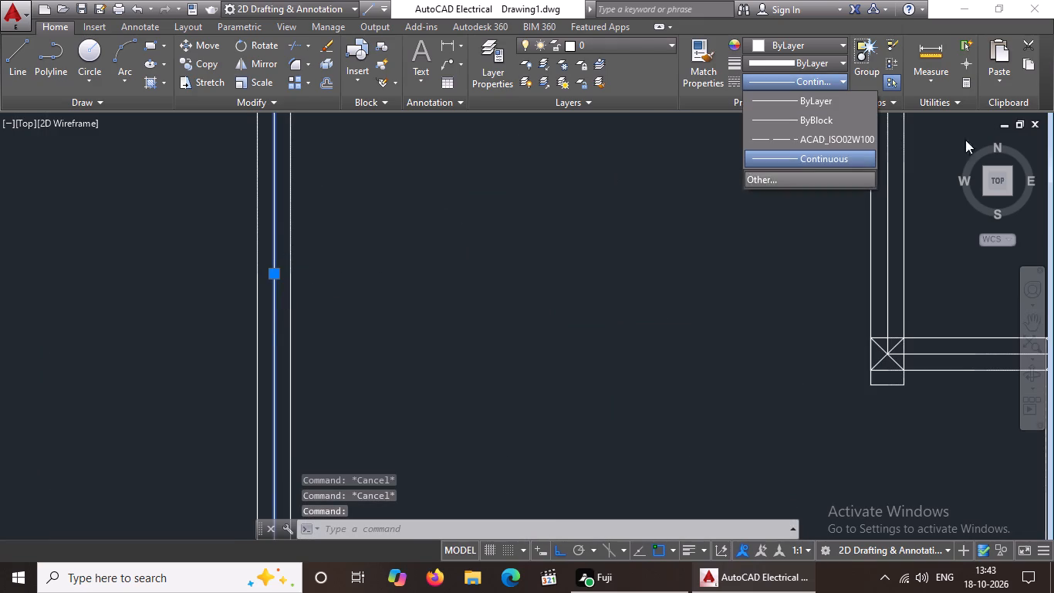
{"action": "left_click", "coordinate": [779, 139]}
{"action": "key", "text": "Escape"}
Change the linetype of the upper partition's vertical centre line to ACAD_ISO02W100.
{"action": "scroll", "coordinate": [577, 292], "scroll_direction": "down", "scroll_amount": 3}
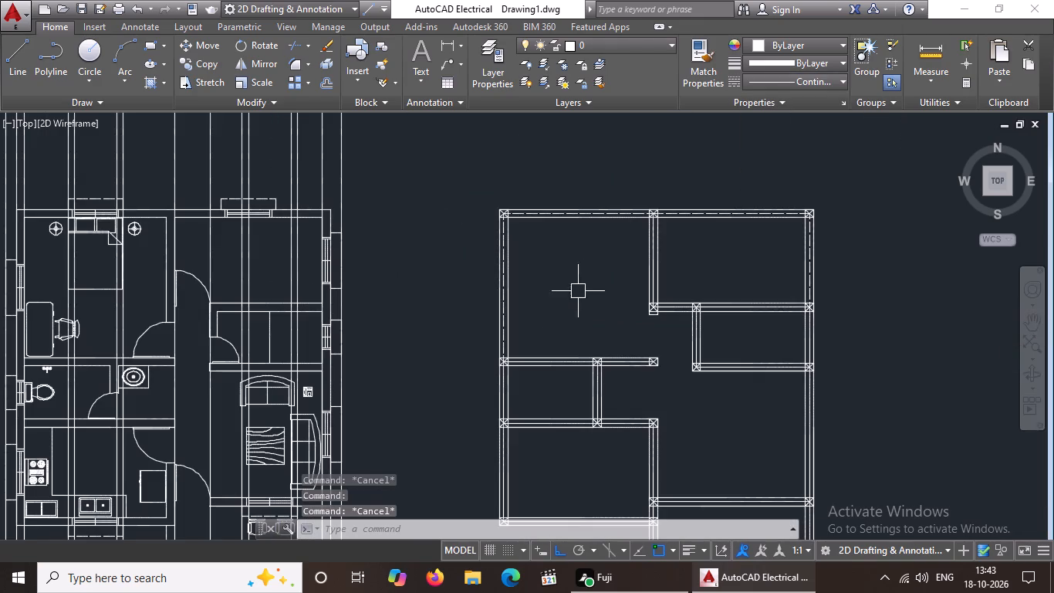
{"action": "scroll", "coordinate": [660, 268], "scroll_direction": "up", "scroll_amount": 3}
{"action": "left_click", "coordinate": [625, 283]}
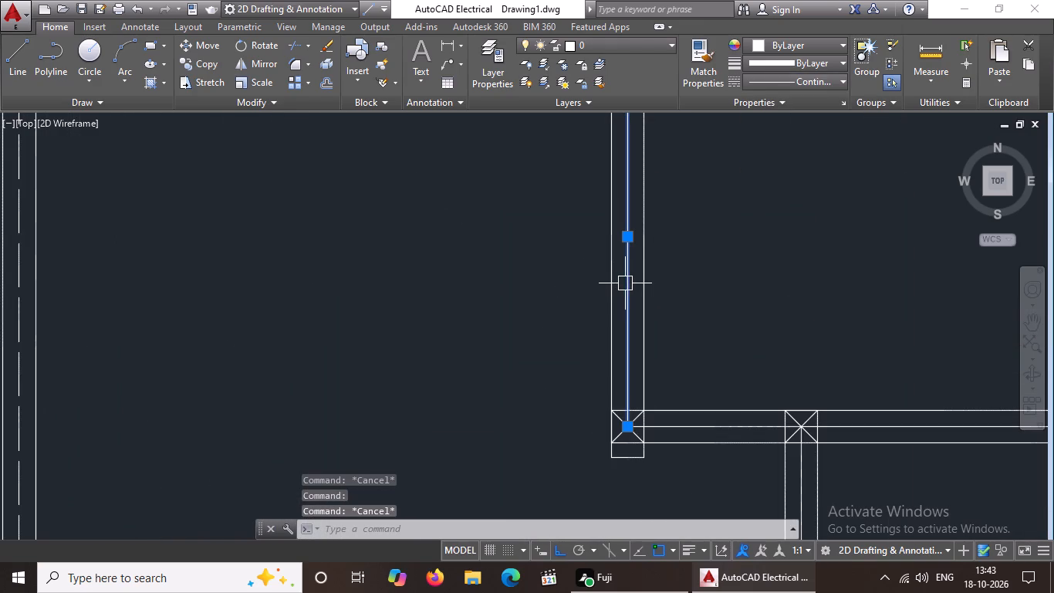
{"action": "left_click", "coordinate": [794, 82]}
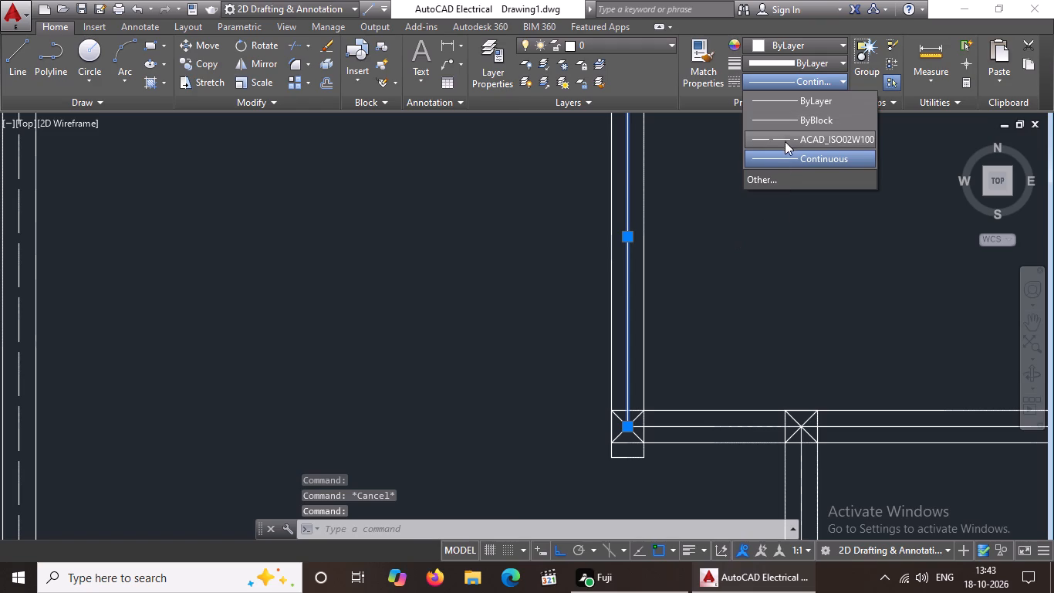
{"action": "left_click", "coordinate": [785, 138]}
{"action": "key", "text": "Escape"}
Change the linetype of the upper-right room's bottom wall centre line, from the junction column to the right outer wall, to ACAD_ISO02W100.
{"action": "scroll", "coordinate": [749, 336], "scroll_direction": "down", "scroll_amount": 3}
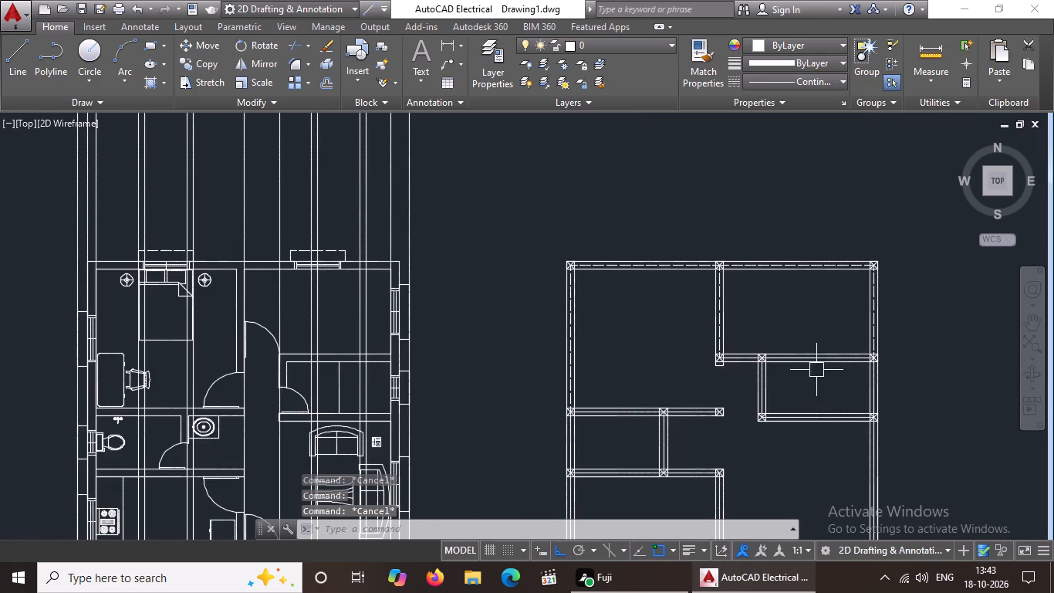
{"action": "scroll", "coordinate": [812, 353], "scroll_direction": "up", "scroll_amount": 4}
{"action": "left_click", "coordinate": [752, 395]}
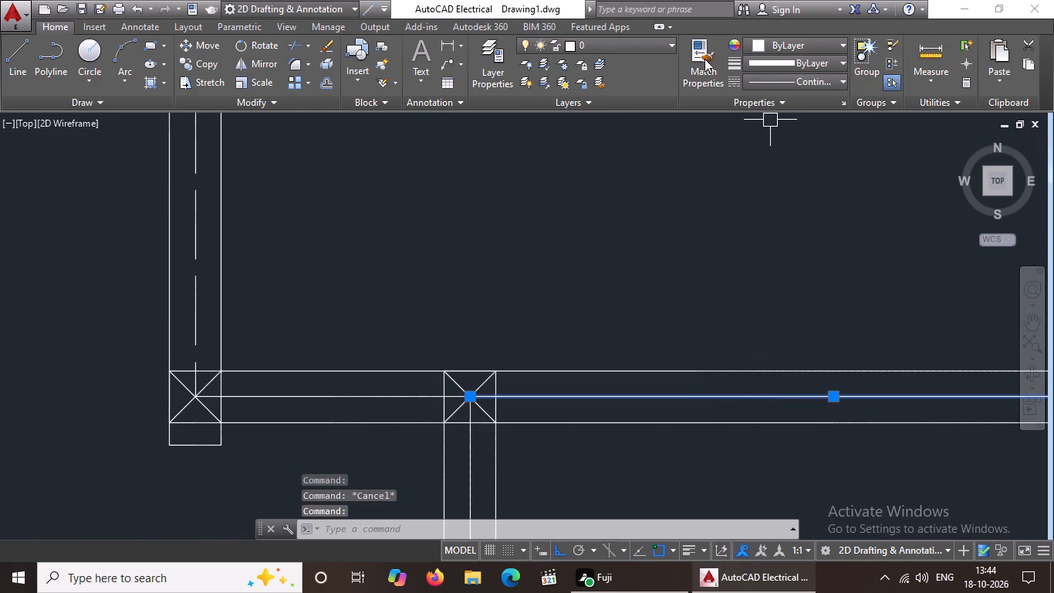
{"action": "left_click", "coordinate": [781, 83]}
{"action": "left_click", "coordinate": [812, 139]}
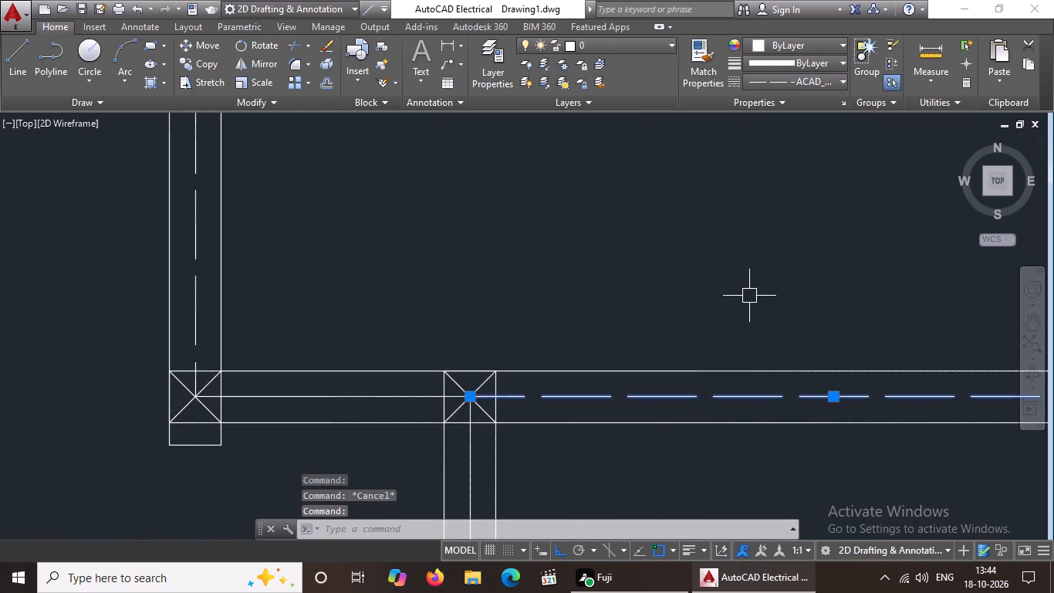
{"action": "scroll", "coordinate": [757, 279], "scroll_direction": "down", "scroll_amount": 3}
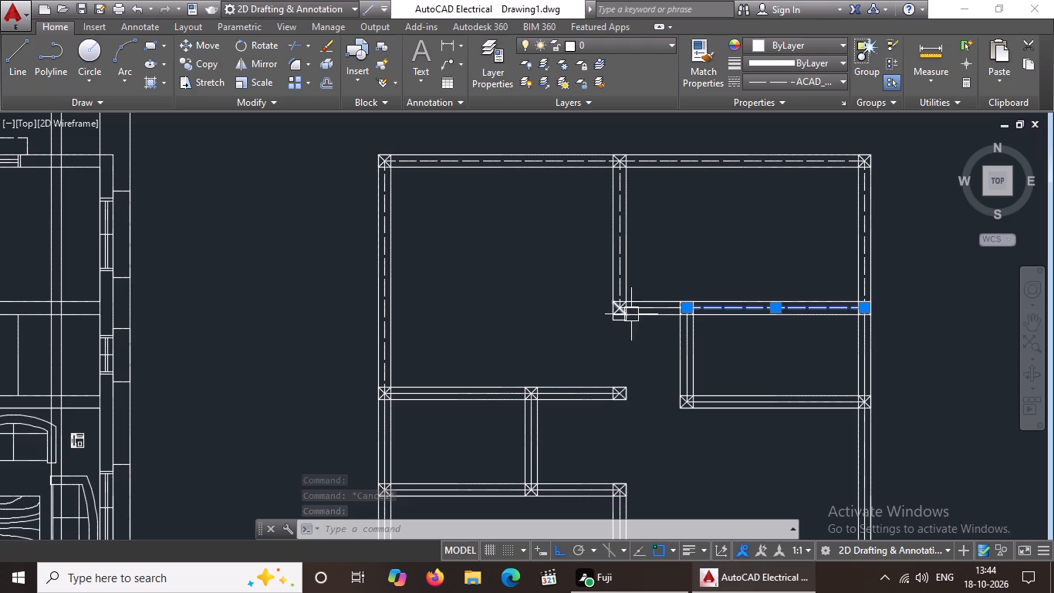
{"action": "key", "text": "Escape"}
Change the linetype of the short left centre line segment in the upper-right room's bottom wall to ACAD_ISO02W100.
{"action": "scroll", "coordinate": [657, 320], "scroll_direction": "up", "scroll_amount": 3}
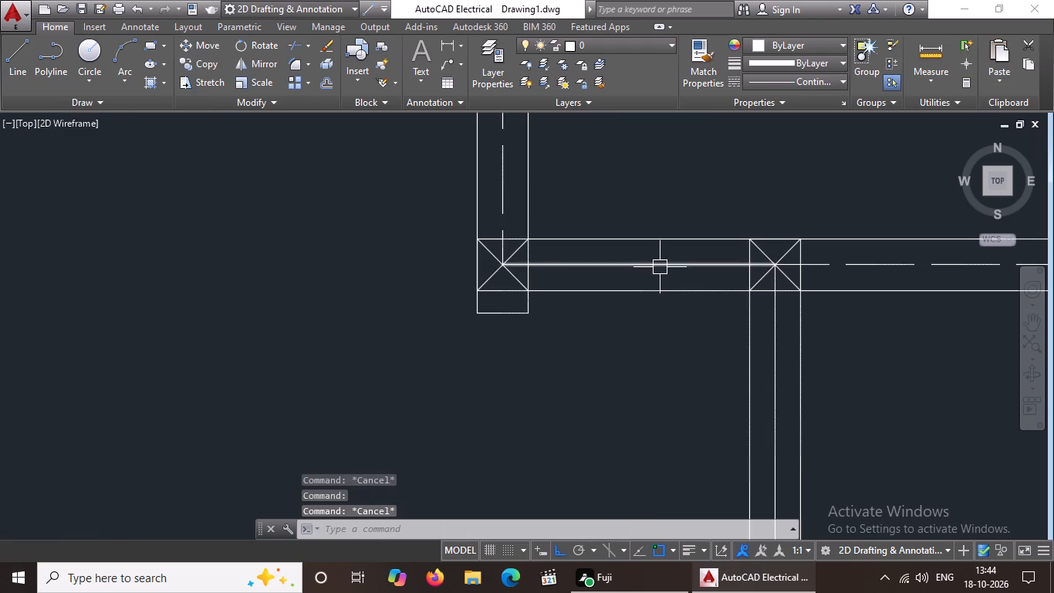
{"action": "left_click", "coordinate": [660, 265]}
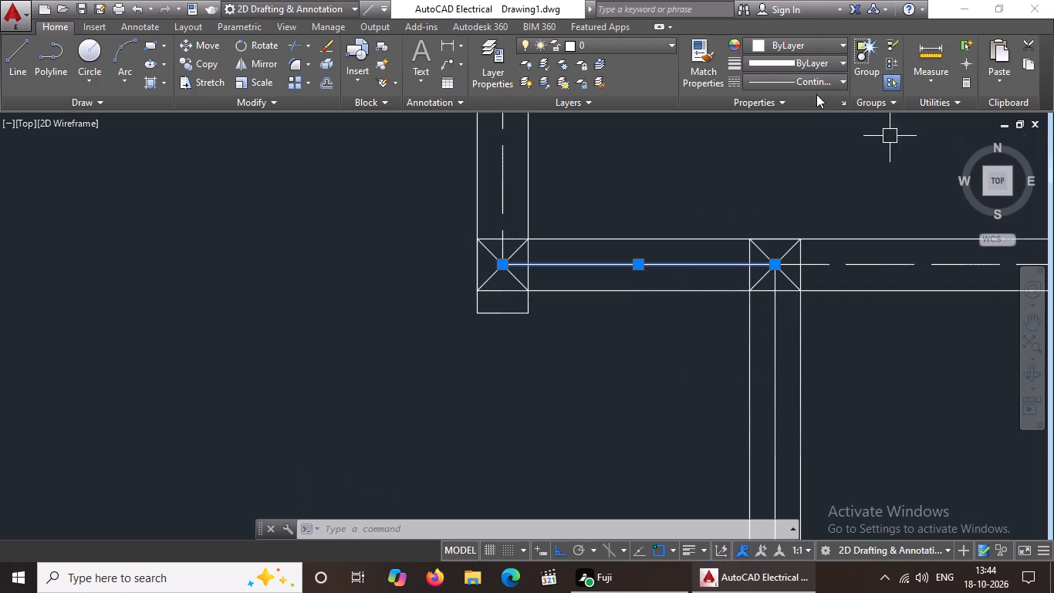
{"action": "left_click", "coordinate": [823, 73]}
{"action": "left_click", "coordinate": [812, 137]}
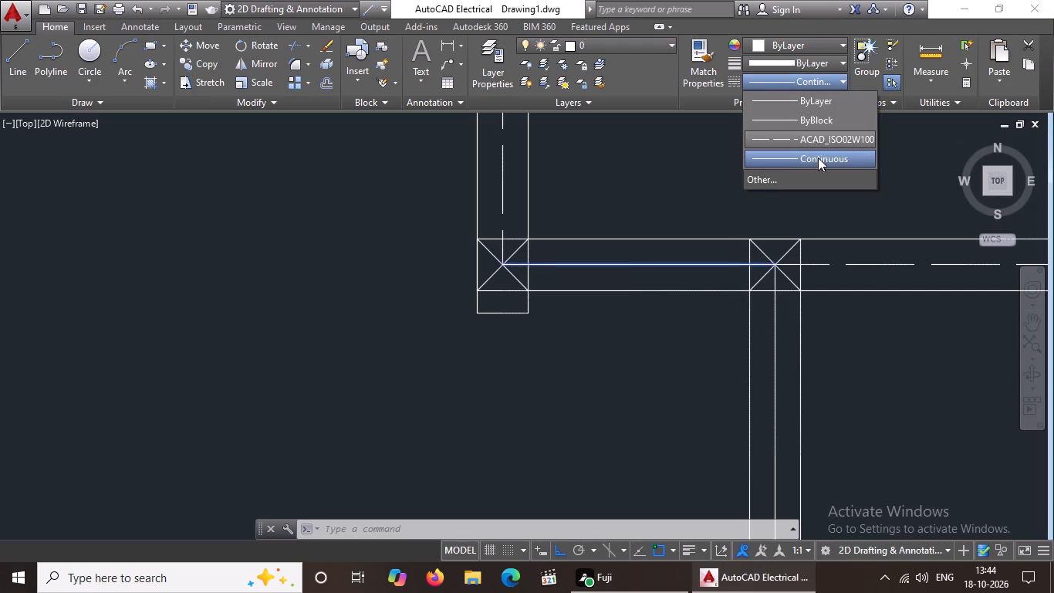
{"action": "scroll", "coordinate": [857, 293], "scroll_direction": "down", "scroll_amount": 3}
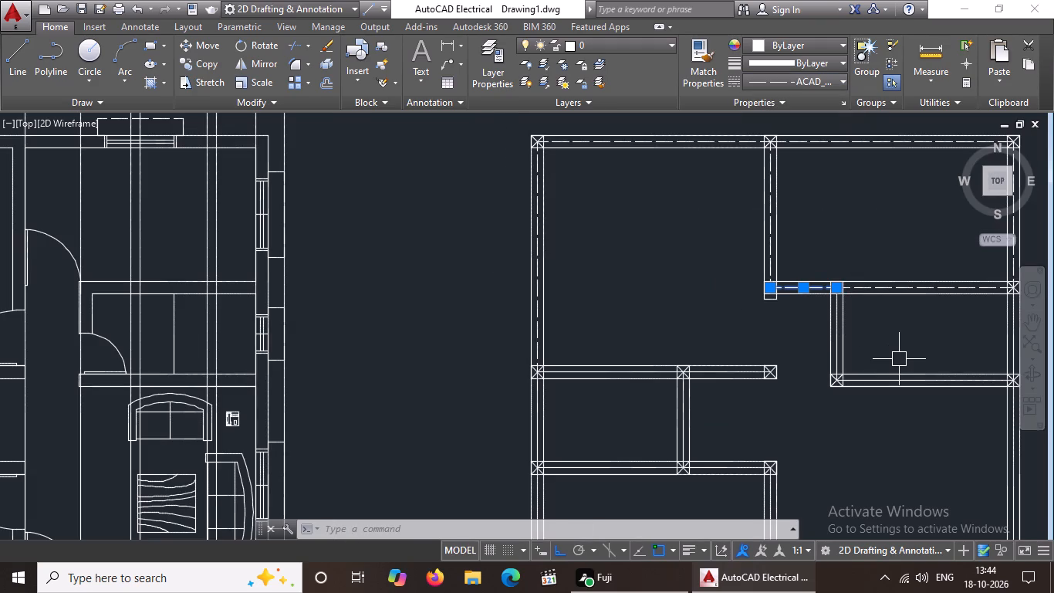
{"action": "key", "text": "Escape"}
Change the linetype of the right outer wall's centre line segment beside the small room below the upper-right room to ACAD_ISO02W100.
{"action": "middle_click_drag", "start_coordinate": [842, 347], "coordinate": [776, 336]}
{"action": "scroll", "coordinate": [948, 338], "scroll_direction": "up", "scroll_amount": 3}
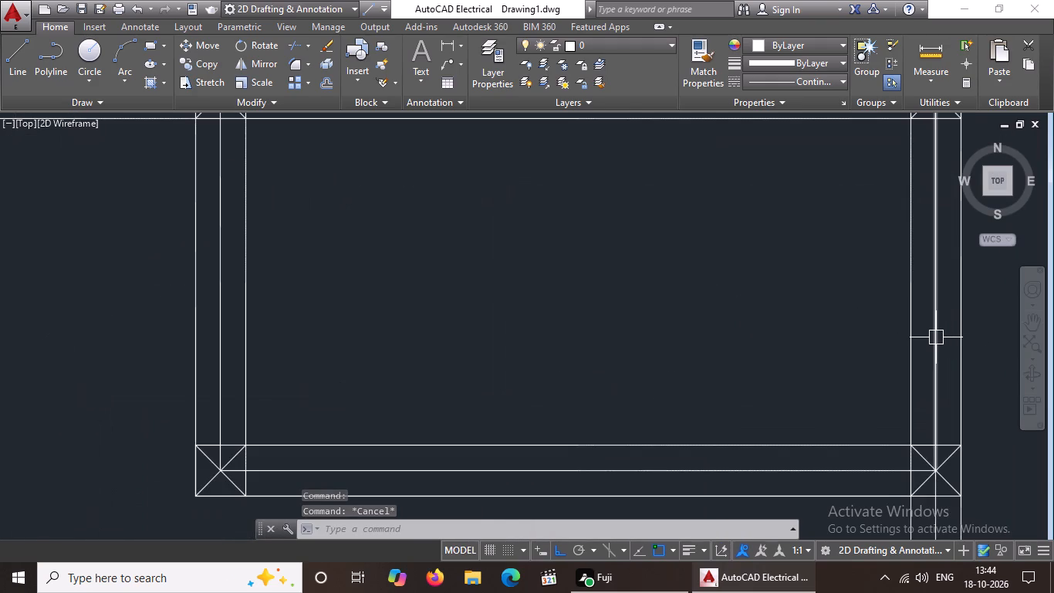
{"action": "left_click", "coordinate": [936, 337]}
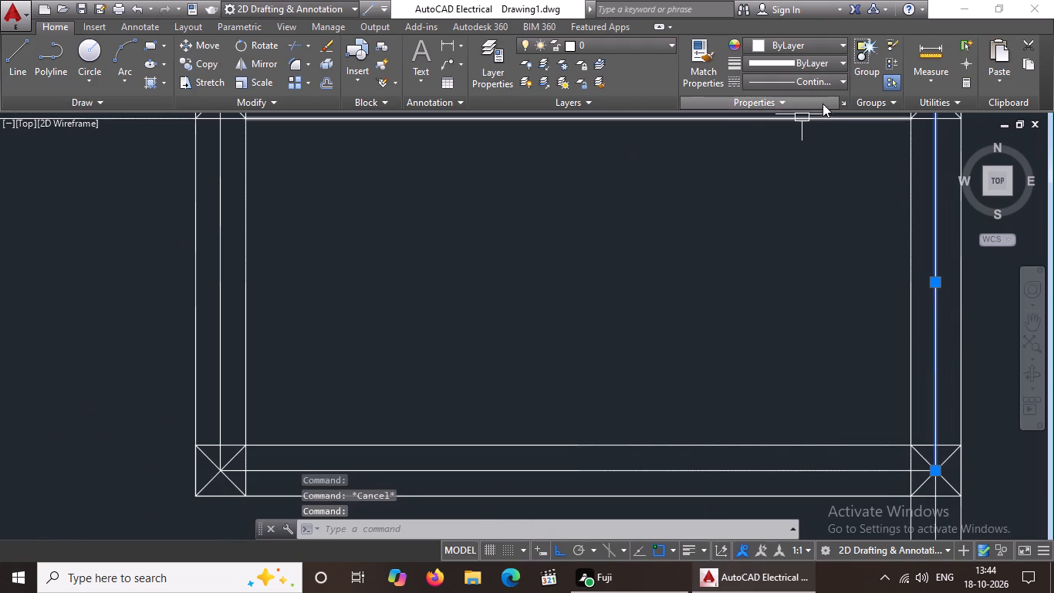
{"action": "left_click", "coordinate": [819, 78]}
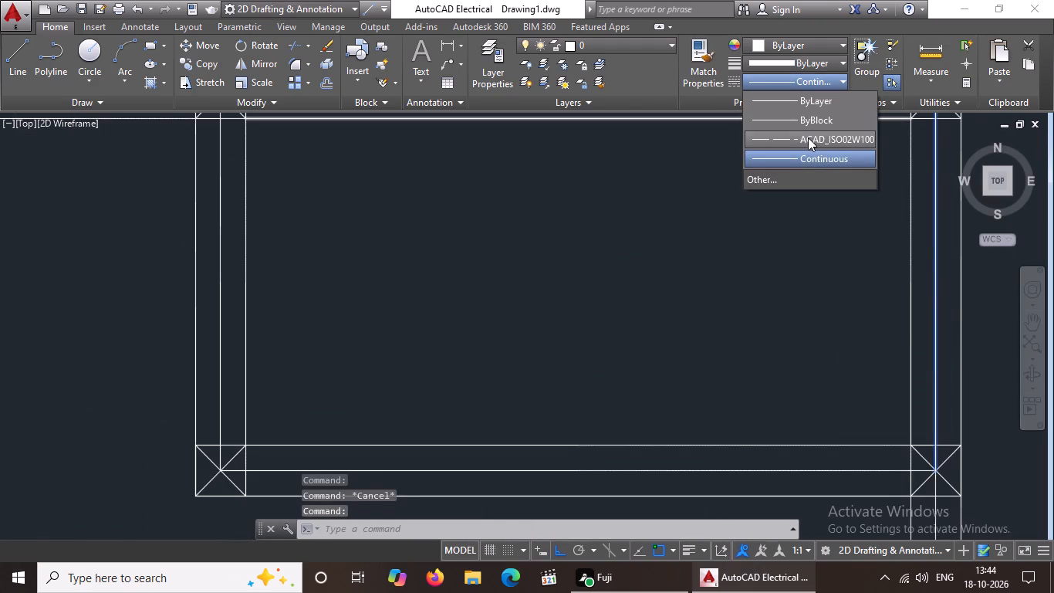
{"action": "left_click", "coordinate": [808, 137]}
{"action": "key", "text": "Escape"}
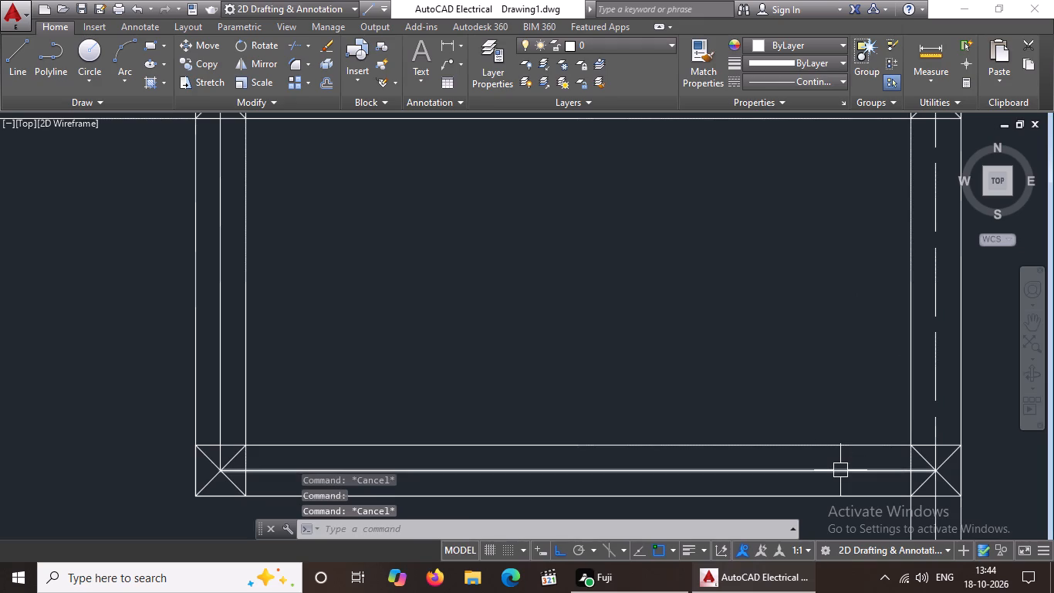
Change the linetype of the centre line in the small right-hand room's left wall to ACAD_ISO02W100.
{"action": "scroll", "coordinate": [839, 440], "scroll_direction": "down", "scroll_amount": 2}
{"action": "left_click", "coordinate": [600, 386]}
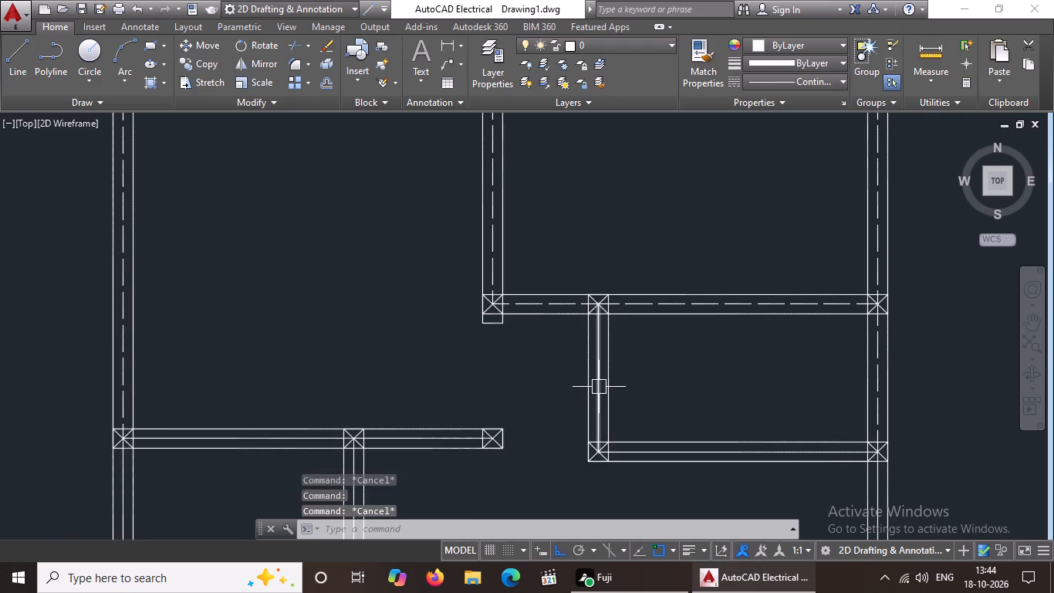
{"action": "left_click", "coordinate": [789, 82]}
{"action": "left_click", "coordinate": [800, 142]}
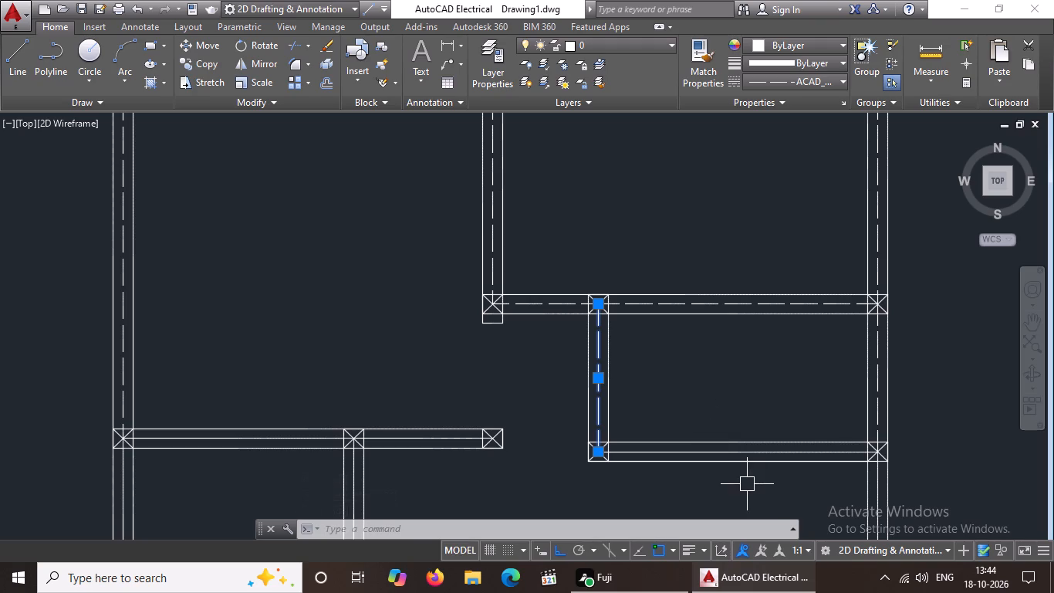
Change the linetype of the centre line in the small right-hand room's bottom wall to ACAD_ISO02W100.
{"action": "scroll", "coordinate": [739, 455], "scroll_direction": "up", "scroll_amount": 1}
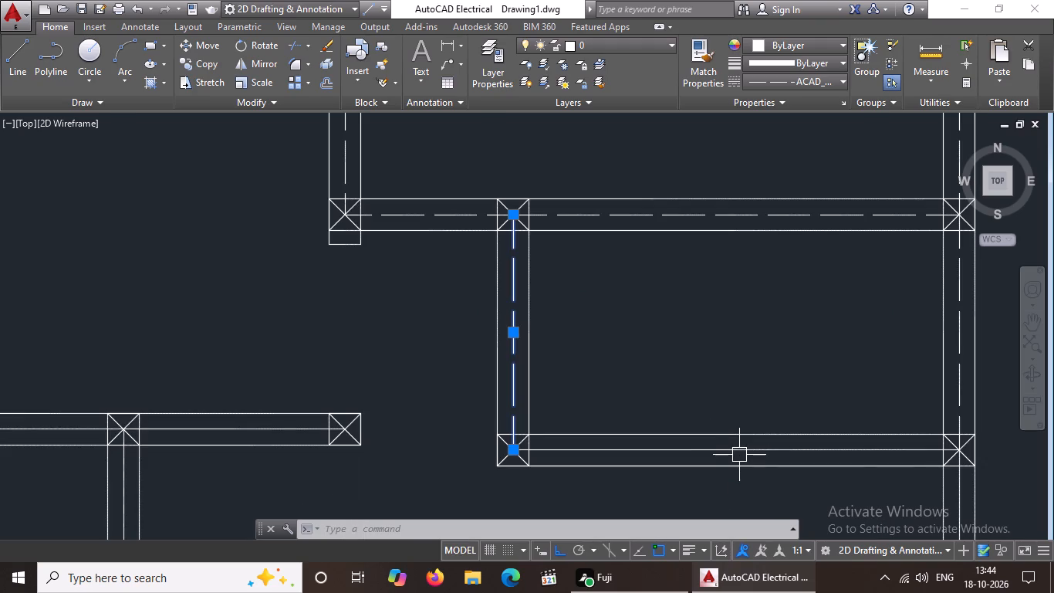
{"action": "left_click", "coordinate": [740, 455]}
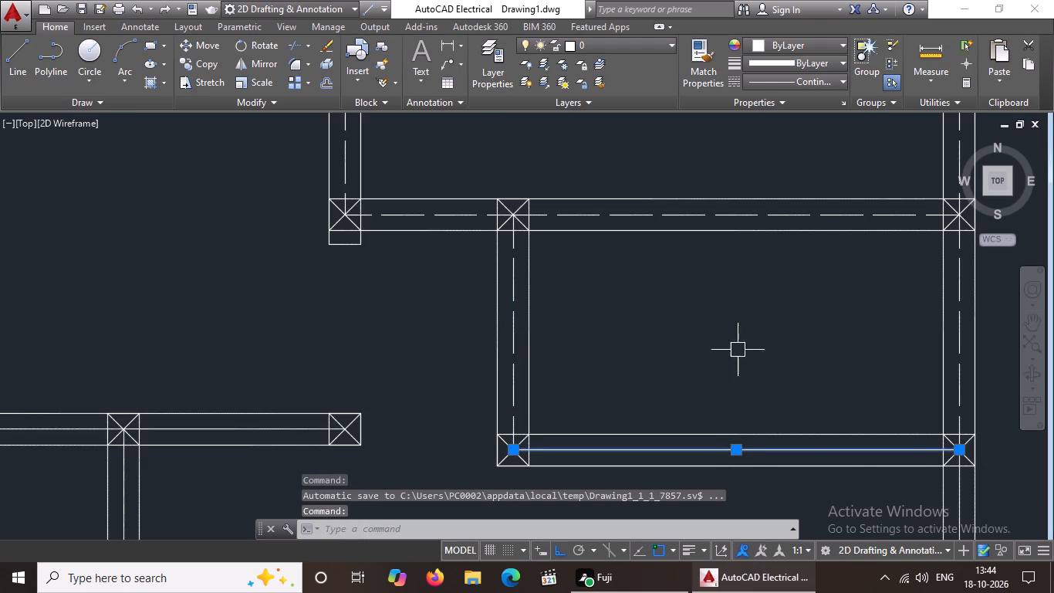
{"action": "left_click", "coordinate": [837, 83]}
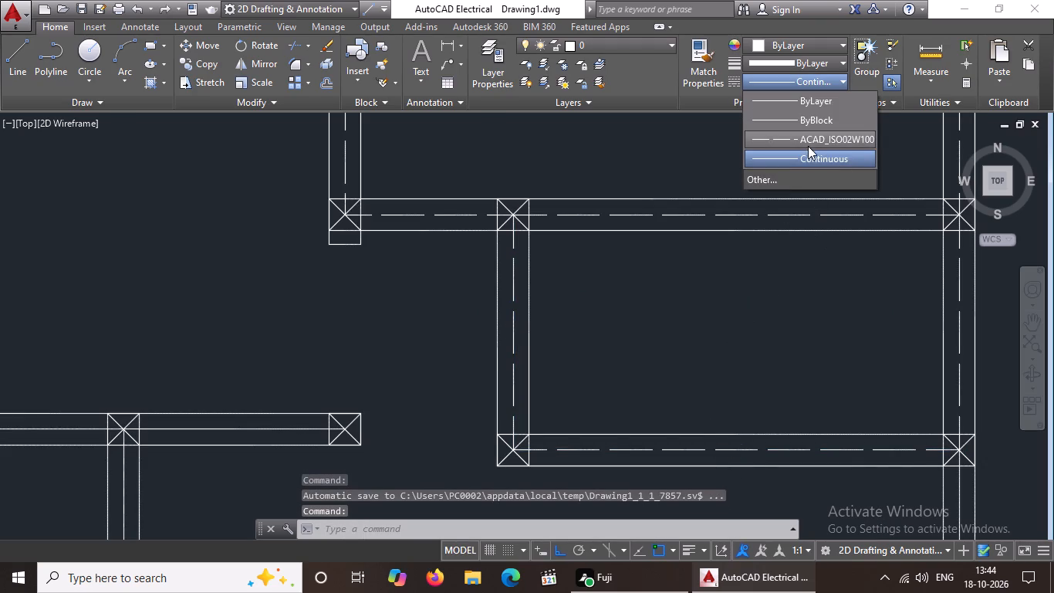
{"action": "left_click", "coordinate": [808, 144]}
Change the linetype of the left centre line segment in the upper-left room's bottom wall to ACAD_ISO02W100.
{"action": "scroll", "coordinate": [812, 292], "scroll_direction": "down", "scroll_amount": 2}
{"action": "scroll", "coordinate": [453, 344], "scroll_direction": "up", "scroll_amount": 2}
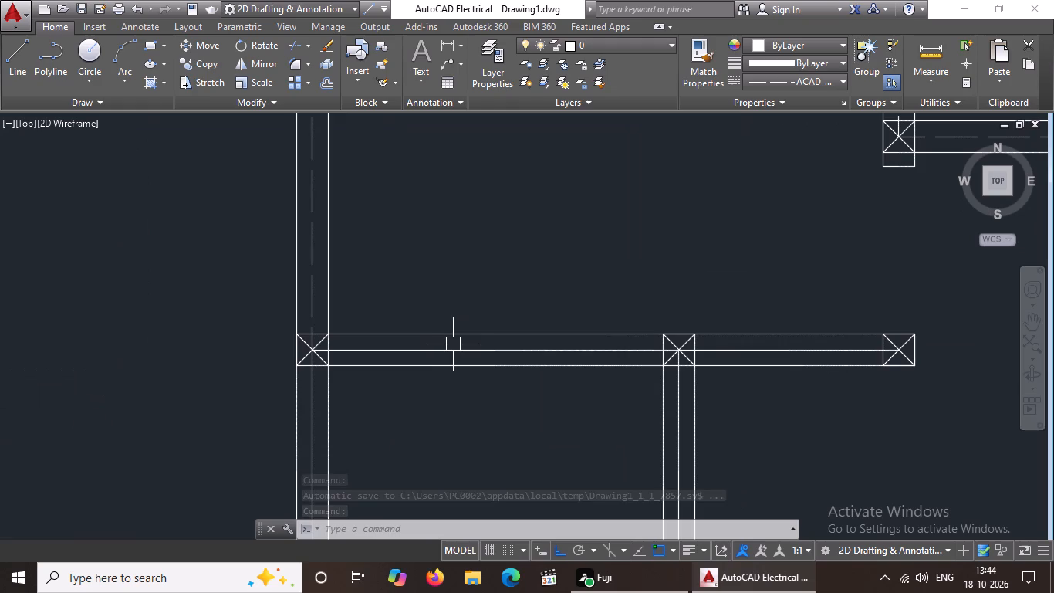
{"action": "left_click", "coordinate": [455, 349]}
{"action": "left_click", "coordinate": [769, 80]}
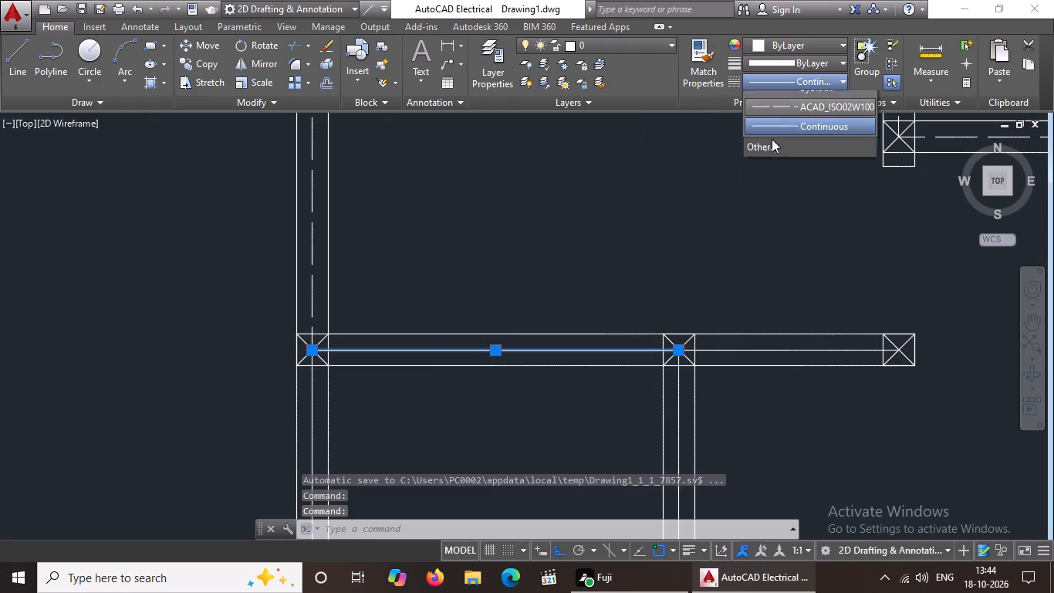
{"action": "left_click", "coordinate": [785, 137]}
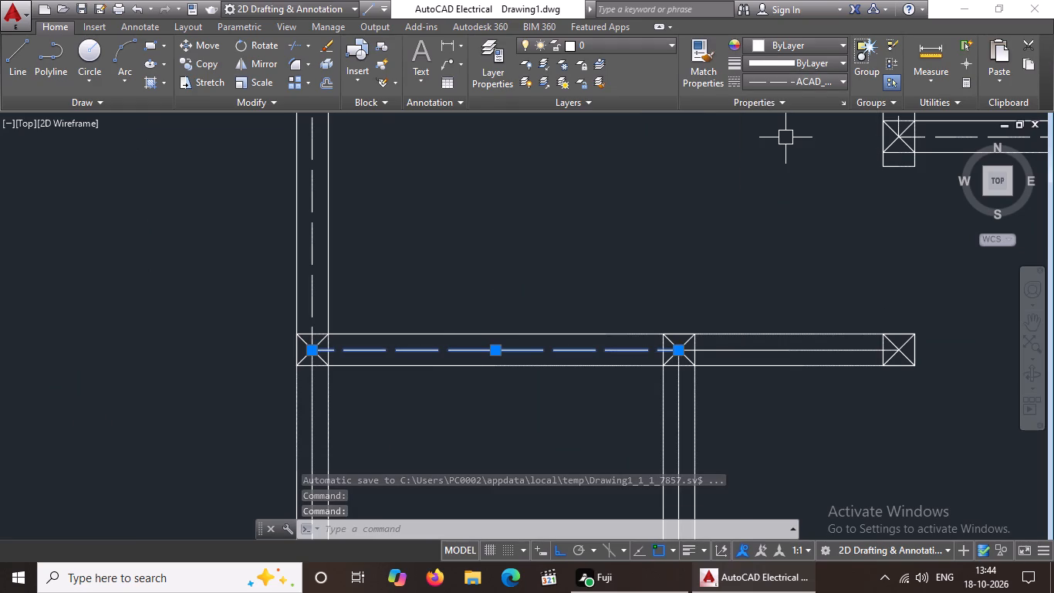
Change the linetype of the right centre line segment in the upper-left room's bottom wall to ACAD_ISO02W100.
{"action": "left_click", "coordinate": [772, 354]}
{"action": "left_click", "coordinate": [804, 80]}
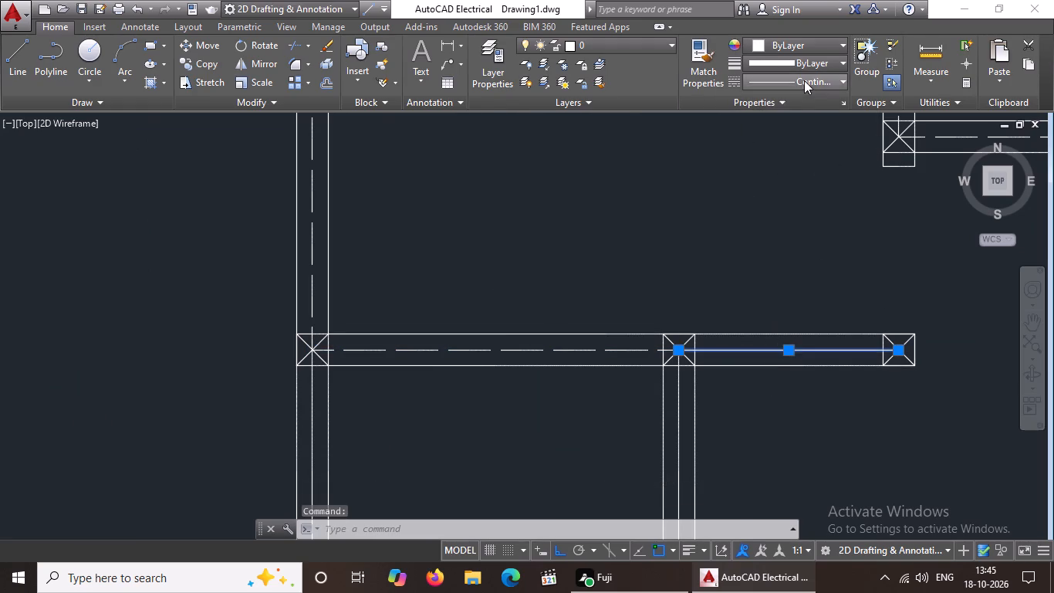
{"action": "left_click", "coordinate": [806, 141]}
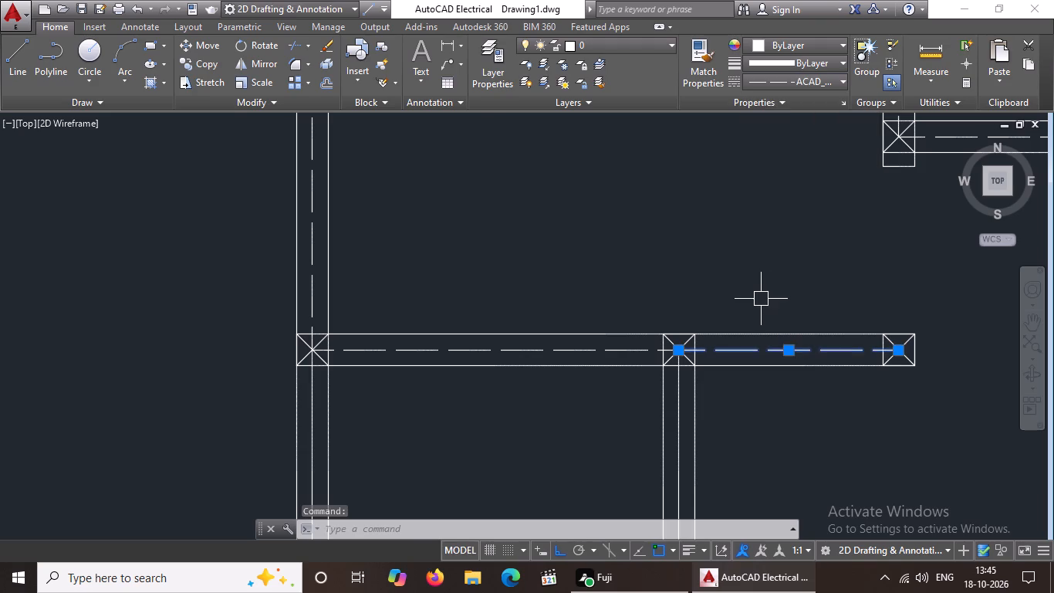
{"action": "scroll", "coordinate": [761, 299], "scroll_direction": "down", "scroll_amount": 3}
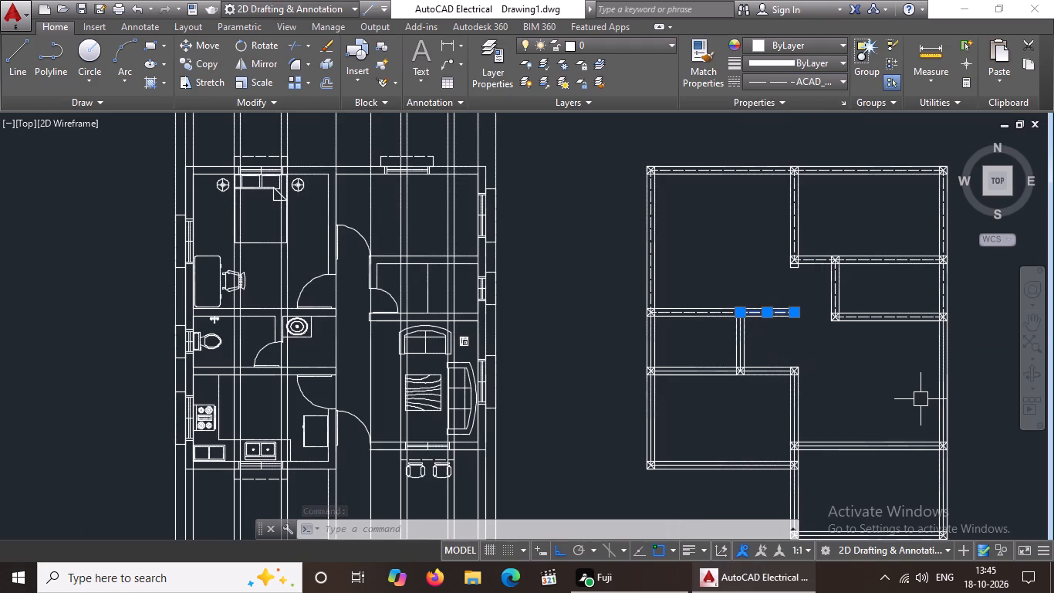
{"action": "key", "text": "Escape"}
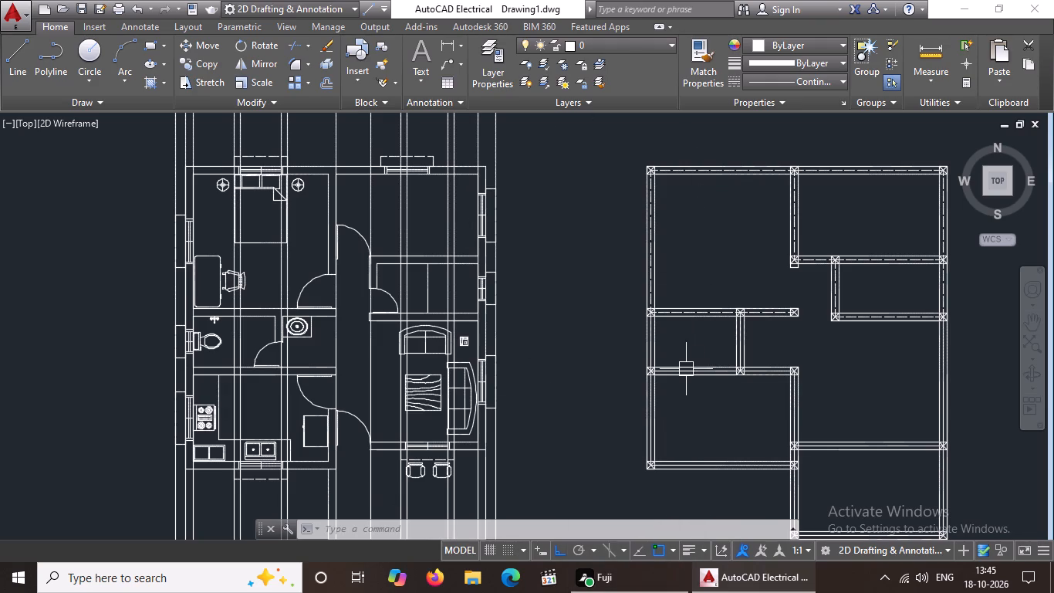
Change the linetype of the left outer wall's centre line segment beside the small room below the upper-left room to ACAD_ISO02W100.
{"action": "scroll", "coordinate": [684, 343], "scroll_direction": "up", "scroll_amount": 3}
{"action": "left_click", "coordinate": [539, 353]}
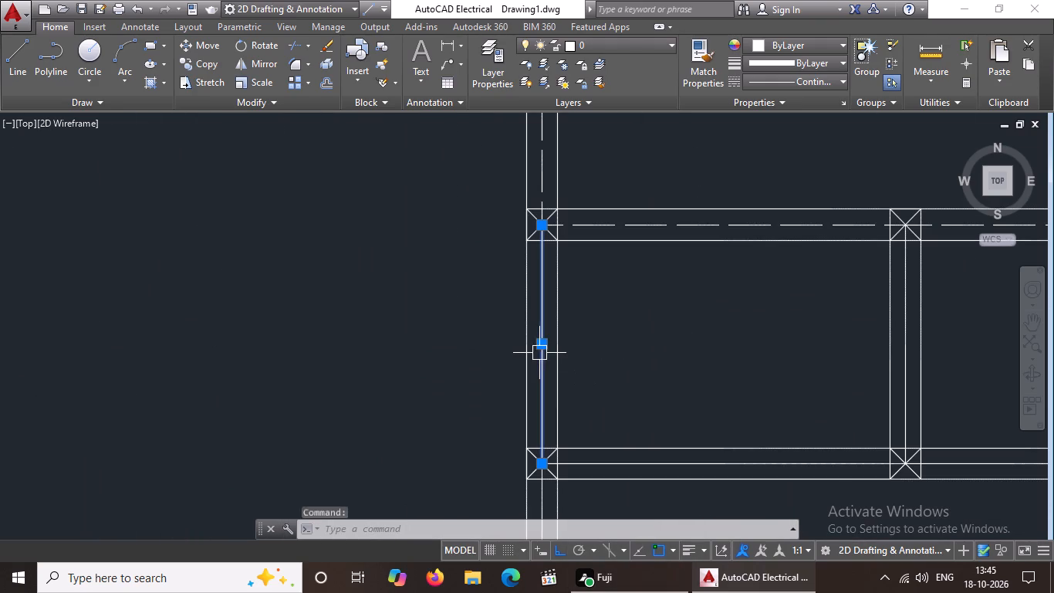
{"action": "left_click", "coordinate": [770, 83]}
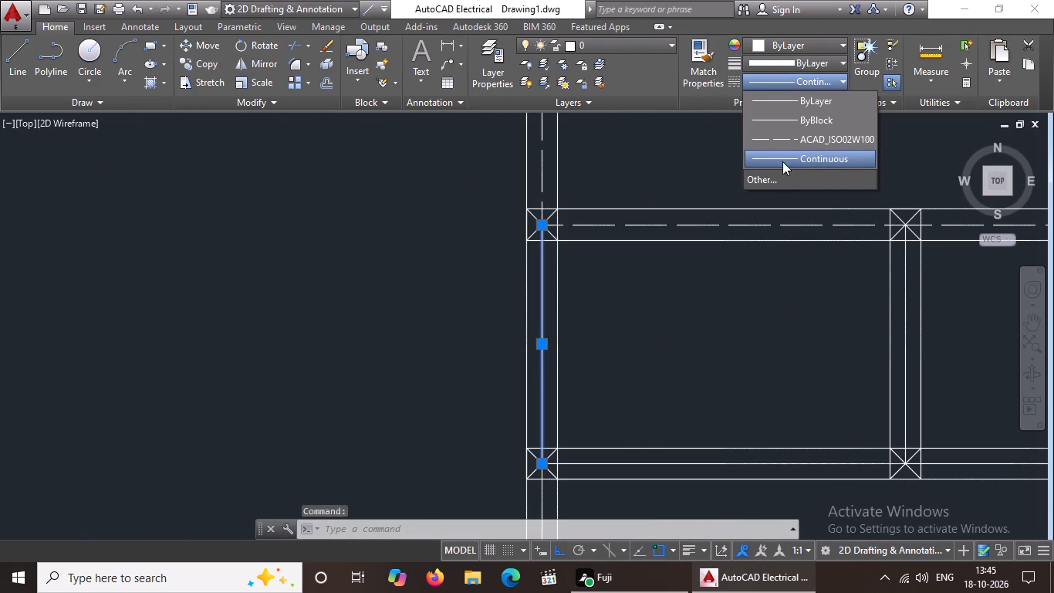
{"action": "left_click", "coordinate": [789, 141]}
{"action": "scroll", "coordinate": [870, 316], "scroll_direction": "down", "scroll_amount": 2}
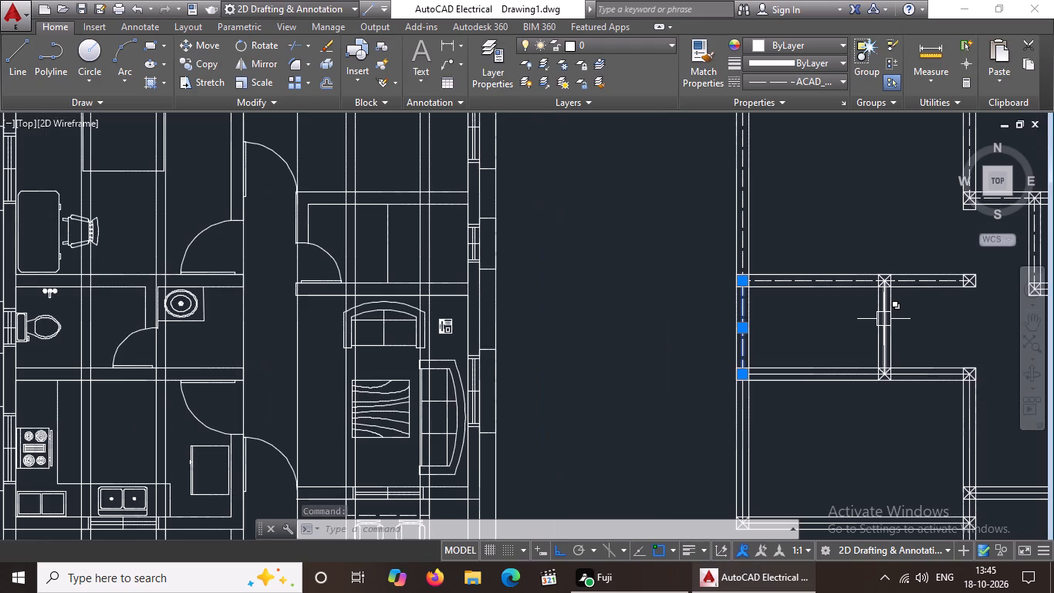
Change the linetype of the small room's right partition wall centre line, below the upper-left room, to ACAD_ISO02W100.
{"action": "key", "text": "Escape"}
{"action": "scroll", "coordinate": [887, 321], "scroll_direction": "up", "scroll_amount": 3}
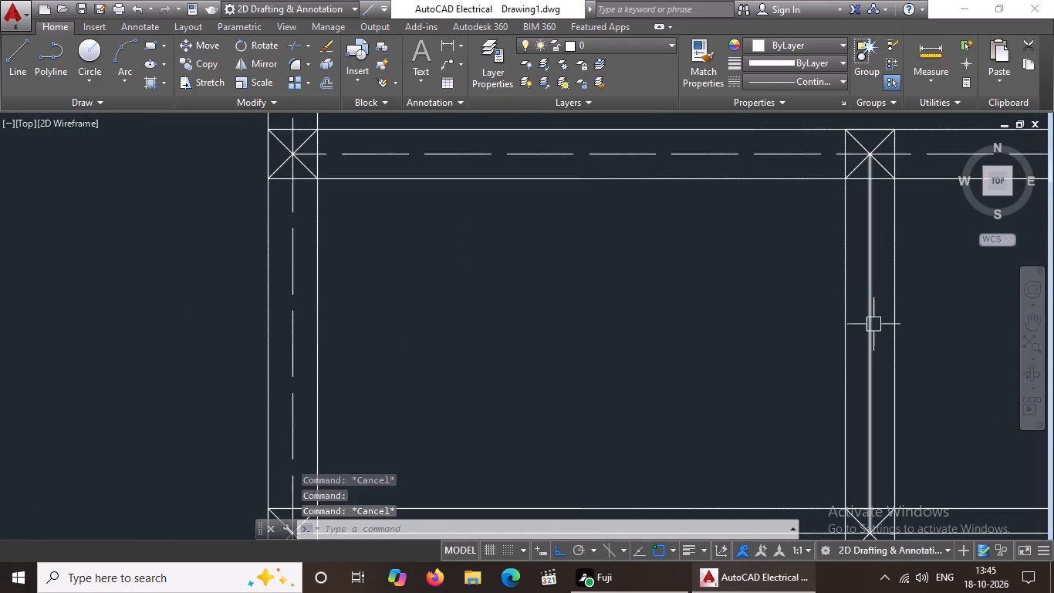
{"action": "left_click", "coordinate": [873, 324]}
{"action": "left_click", "coordinate": [840, 76]}
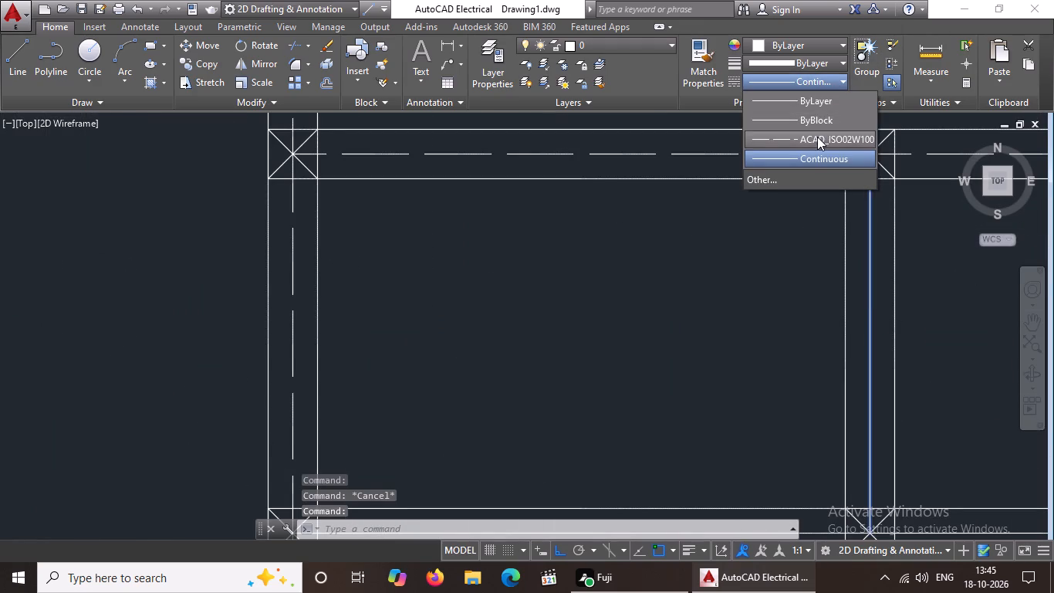
{"action": "left_click", "coordinate": [817, 137]}
Change the linetype of the left centre line segment in the lower-left room's top wall to ACAD_ISO02W100.
{"action": "scroll", "coordinate": [823, 208], "scroll_direction": "down", "scroll_amount": 4}
{"action": "middle_click_drag", "start_coordinate": [908, 252], "coordinate": [839, 272]}
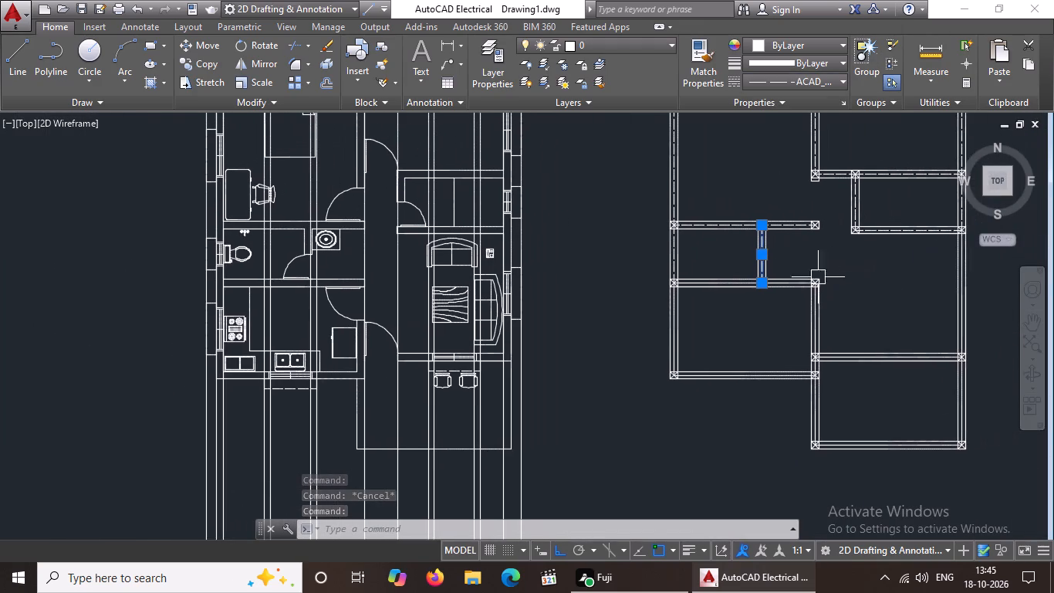
{"action": "scroll", "coordinate": [706, 283], "scroll_direction": "up", "scroll_amount": 3}
{"action": "left_click", "coordinate": [707, 283]}
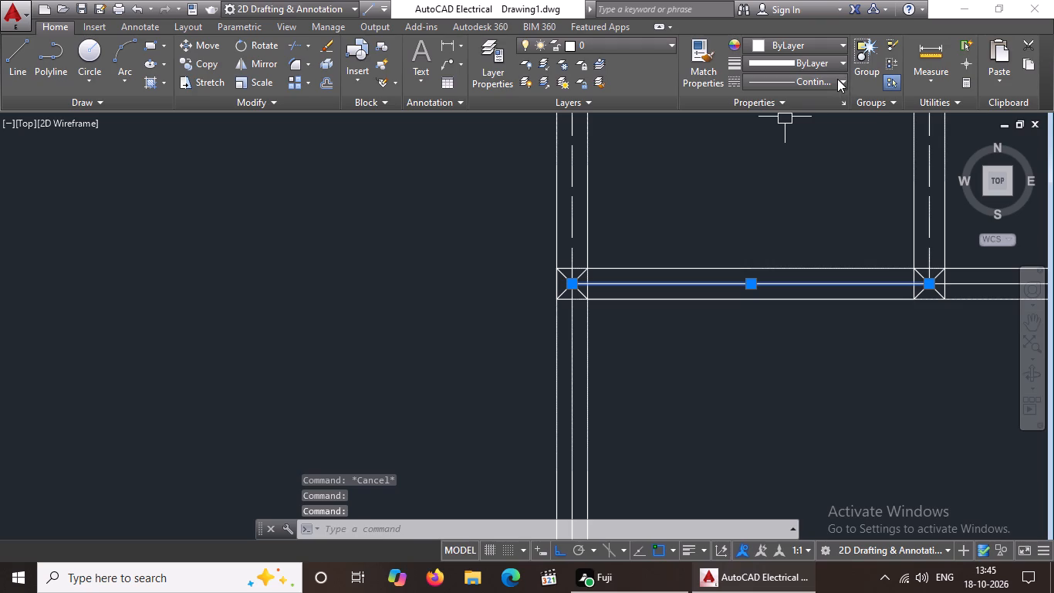
{"action": "left_click", "coordinate": [836, 79]}
{"action": "left_click", "coordinate": [807, 142]}
Change the linetype of the right outer wall's centre line between the small right-hand room and the lower-right room to ACAD_ISO02W100.
{"action": "scroll", "coordinate": [802, 179], "scroll_direction": "down", "scroll_amount": 3}
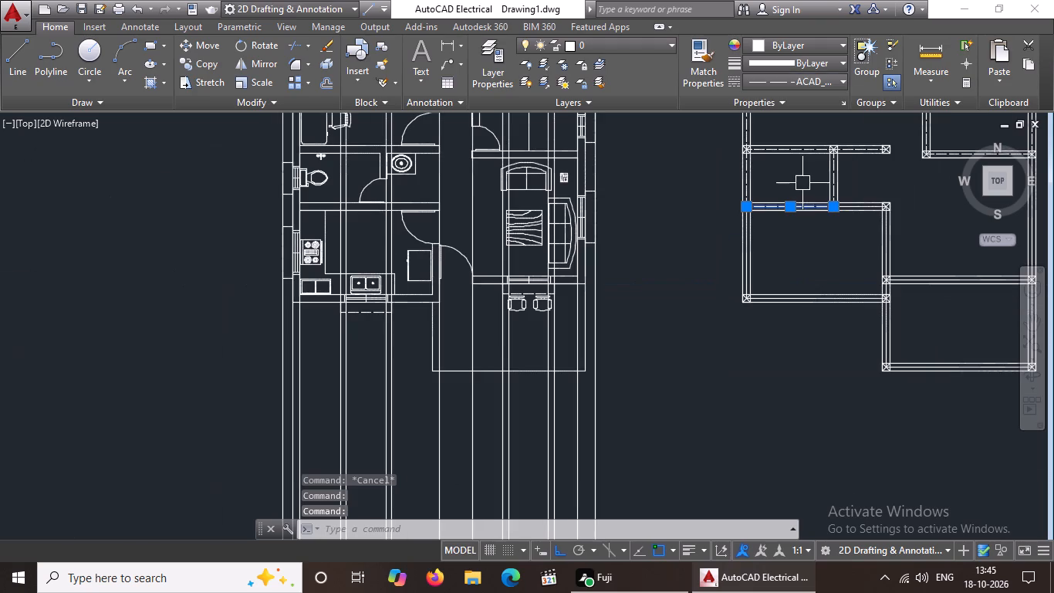
{"action": "middle_click_drag", "start_coordinate": [856, 201], "coordinate": [812, 211]}
{"action": "middle_click_drag", "start_coordinate": [943, 271], "coordinate": [864, 280]}
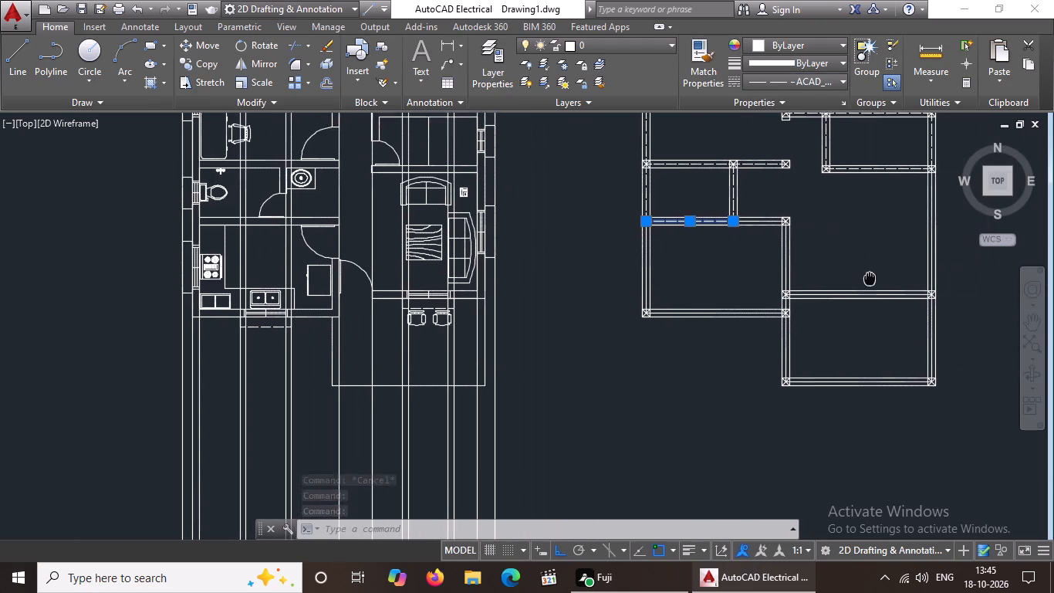
{"action": "middle_click_drag", "start_coordinate": [864, 280], "coordinate": [846, 284]}
{"action": "scroll", "coordinate": [902, 264], "scroll_direction": "up", "scroll_amount": 2}
{"action": "left_click", "coordinate": [869, 259]}
{"action": "left_click", "coordinate": [801, 74]}
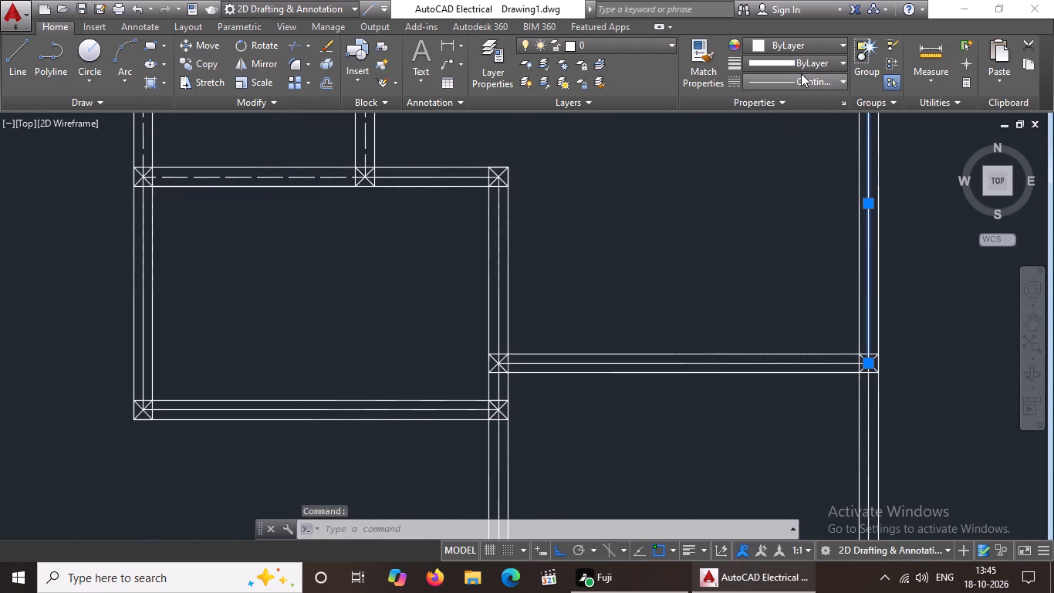
{"action": "left_click", "coordinate": [804, 136]}
Change the linetype of the right centre line segment in the lower-left room's top wall to ACAD_ISO02W100.
{"action": "scroll", "coordinate": [777, 195], "scroll_direction": "down", "scroll_amount": 2}
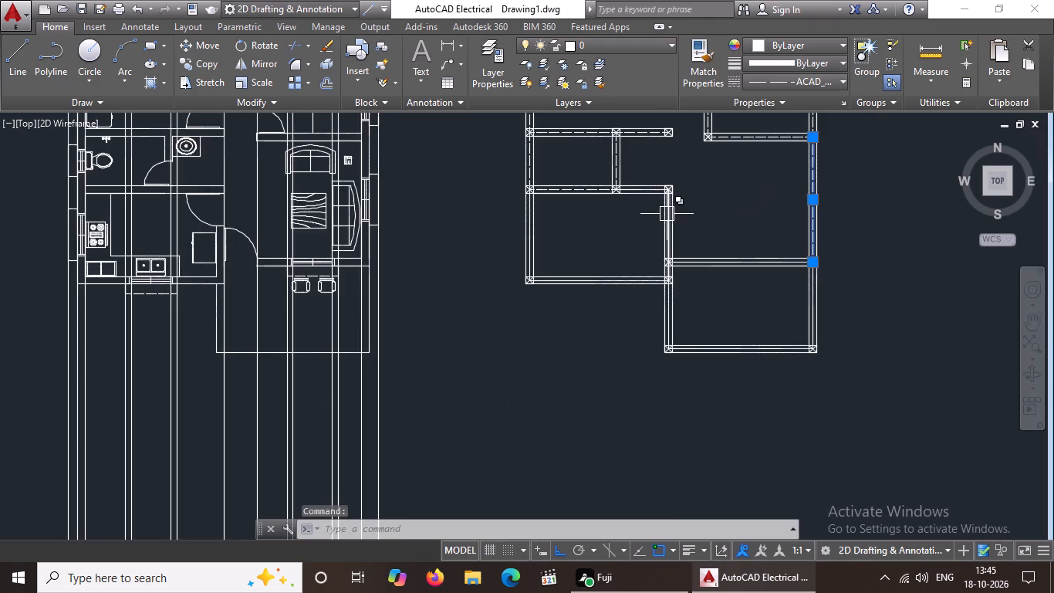
{"action": "scroll", "coordinate": [667, 214], "scroll_direction": "up", "scroll_amount": 3}
{"action": "scroll", "coordinate": [666, 211], "scroll_direction": "down", "scroll_amount": 1}
{"action": "middle_click_drag", "start_coordinate": [640, 161], "coordinate": [659, 296]}
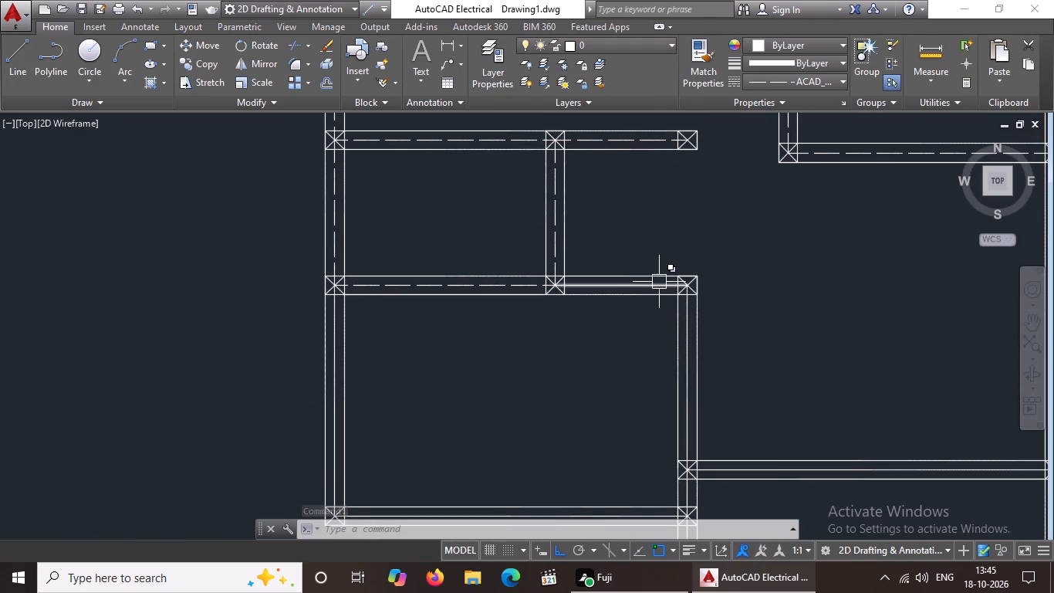
{"action": "left_click", "coordinate": [654, 284]}
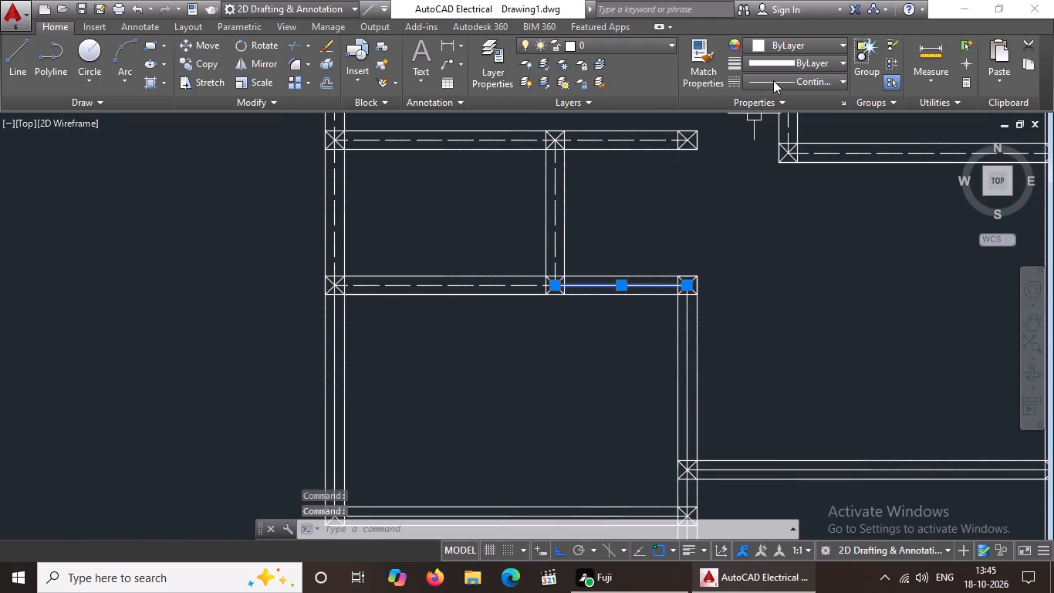
{"action": "left_click", "coordinate": [773, 80]}
{"action": "left_click", "coordinate": [765, 137]}
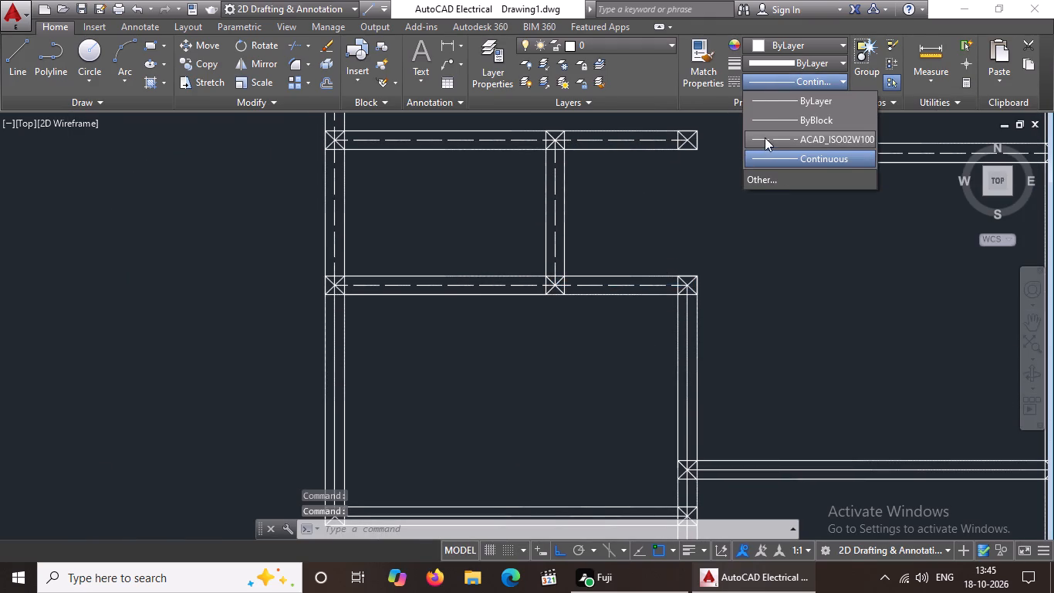
{"action": "scroll", "coordinate": [745, 190], "scroll_direction": "down", "scroll_amount": 2}
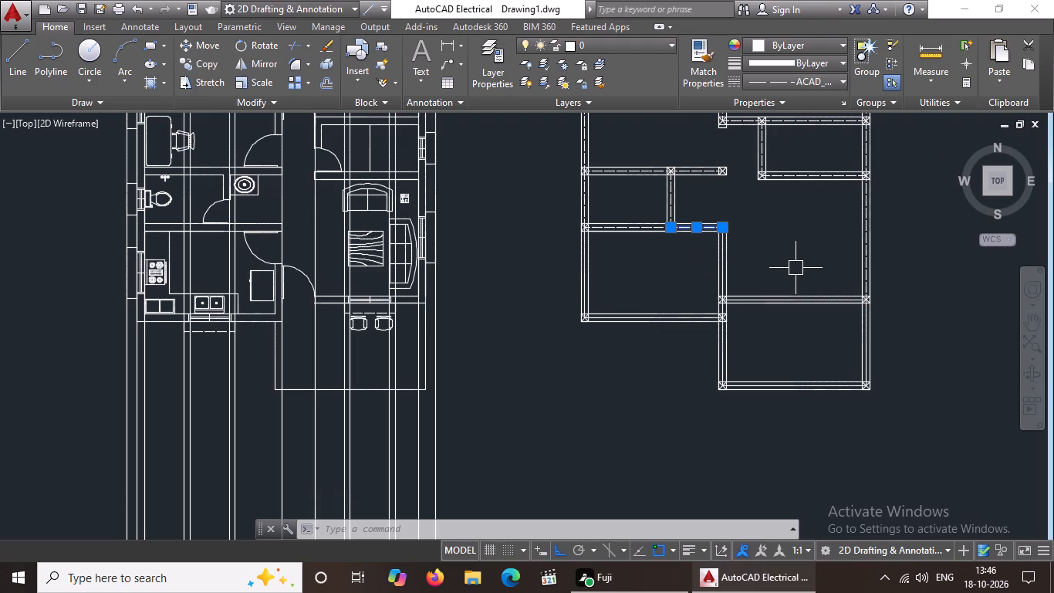
{"action": "key", "text": "Escape"}
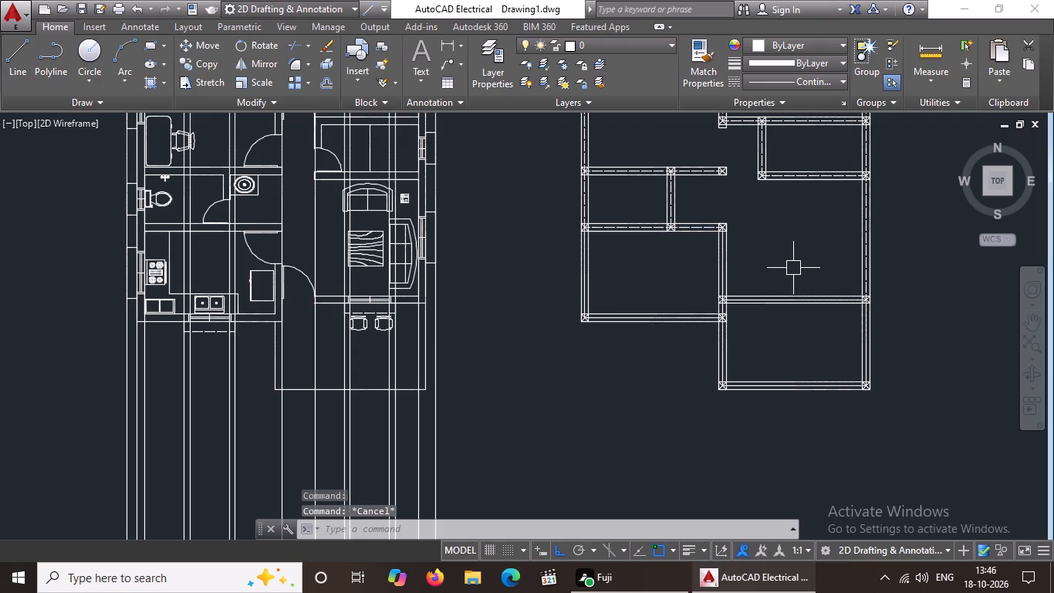
Change the linetype of the centre line in the lower-left room's left wall to ACAD_ISO02W100.
{"action": "scroll", "coordinate": [583, 272], "scroll_direction": "up", "scroll_amount": 2}
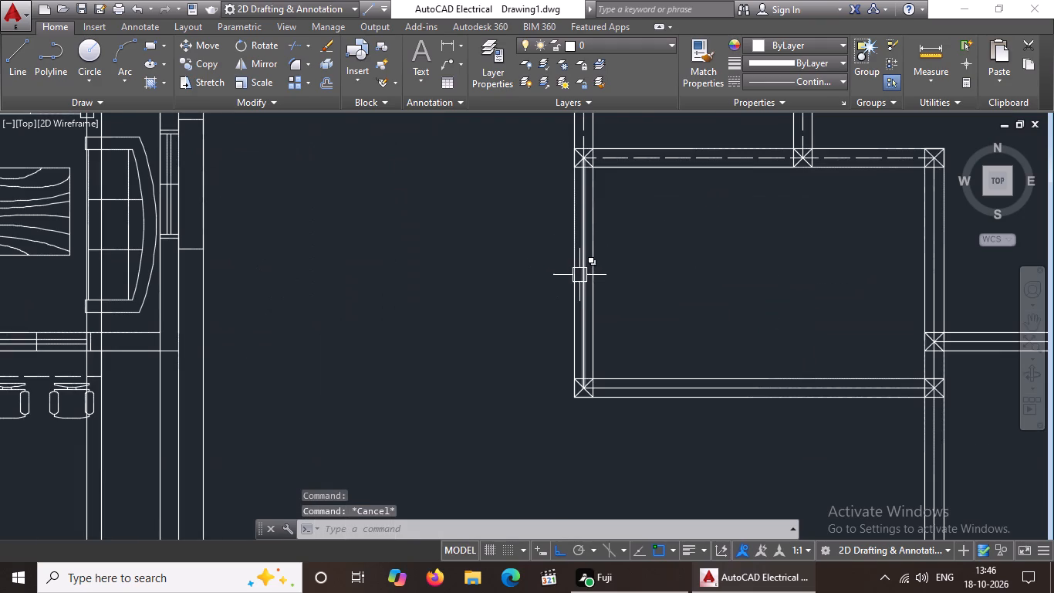
{"action": "left_click", "coordinate": [579, 275]}
{"action": "left_click", "coordinate": [779, 78]}
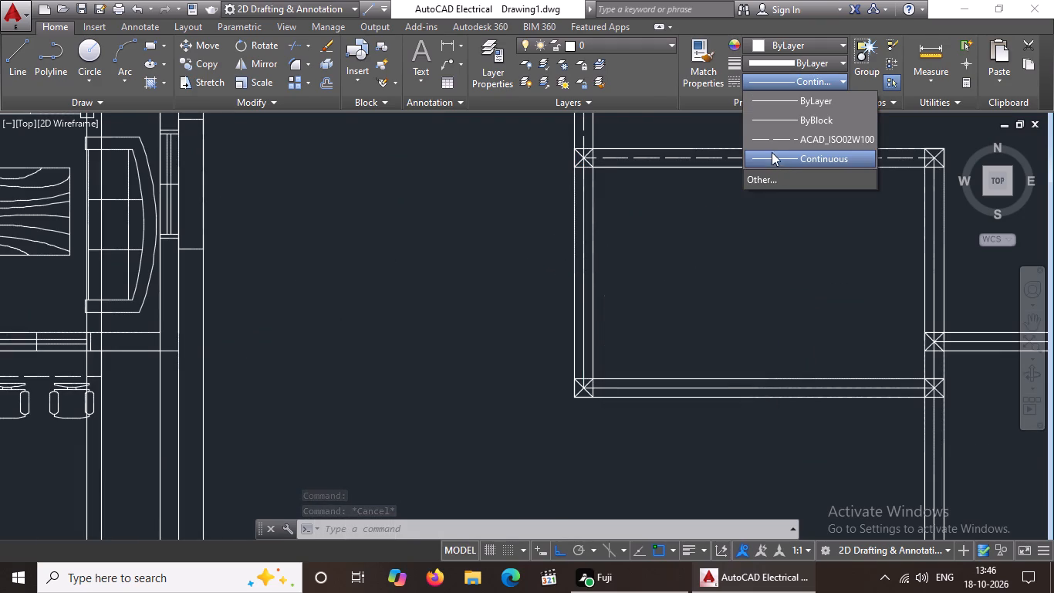
{"action": "left_click", "coordinate": [772, 141]}
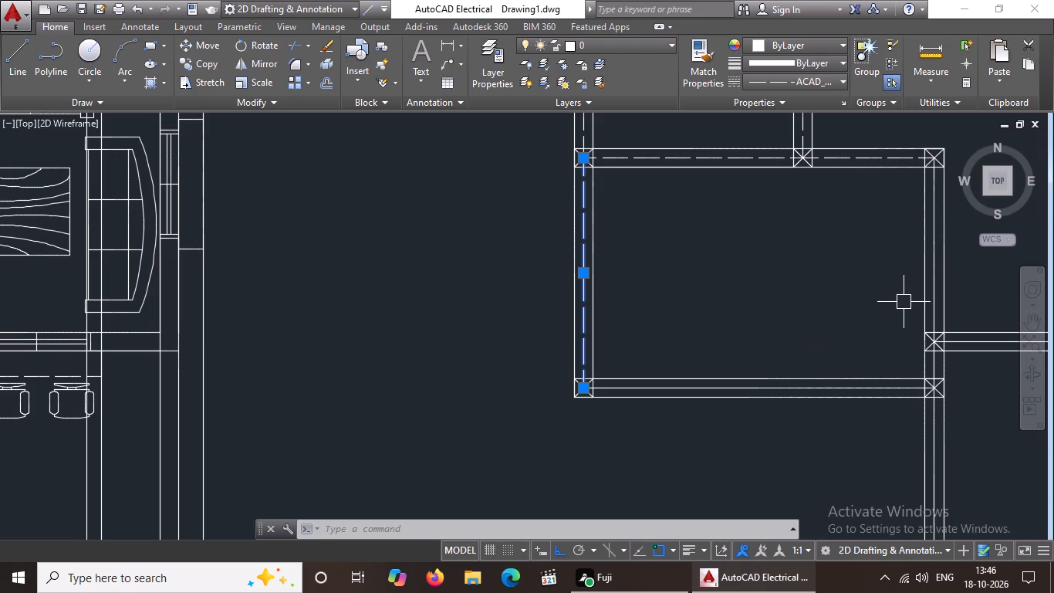
Change the linetype of the centre line in the lower-left room's bottom wall to ACAD_ISO02W100.
{"action": "left_click", "coordinate": [786, 388]}
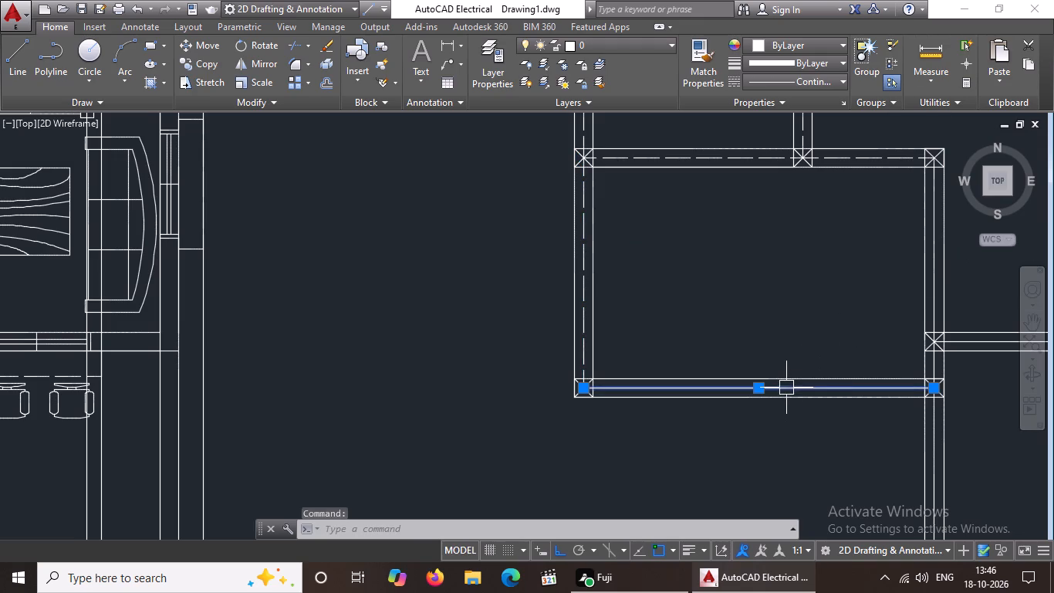
{"action": "left_click", "coordinate": [811, 83]}
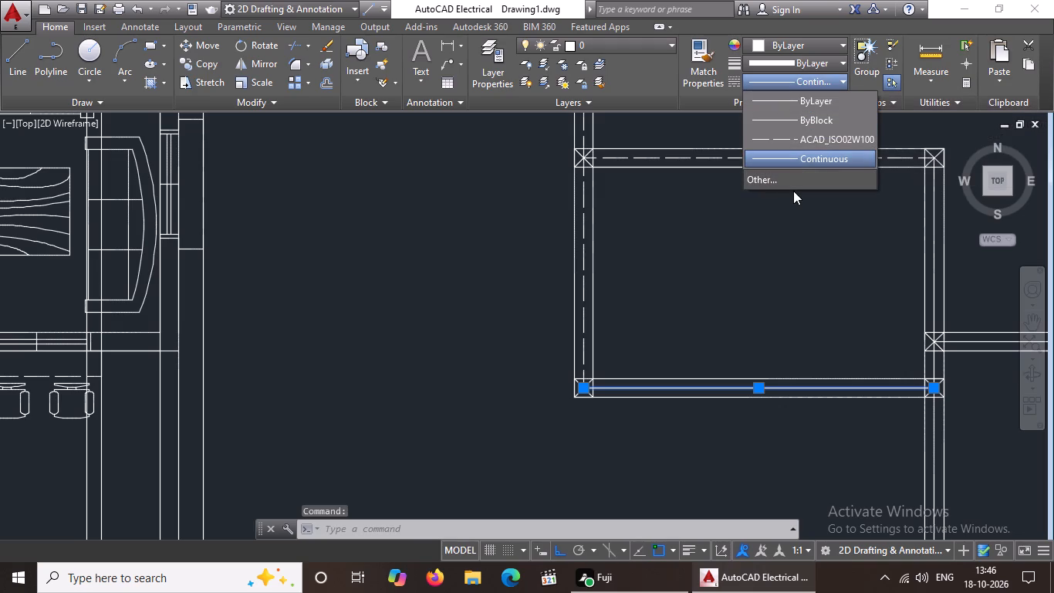
{"action": "left_click", "coordinate": [792, 137]}
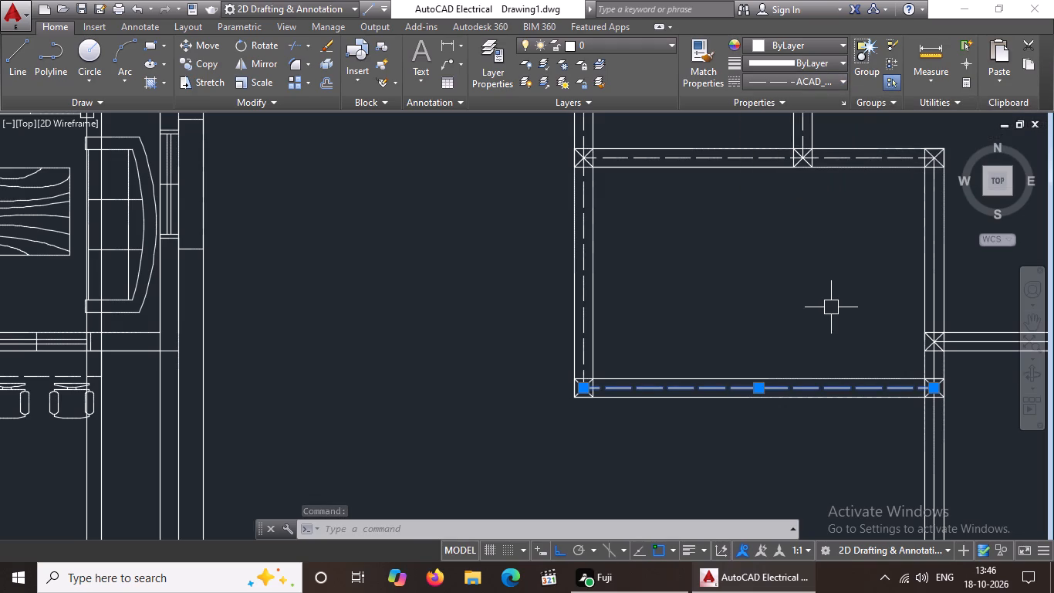
{"action": "key", "text": "Escape"}
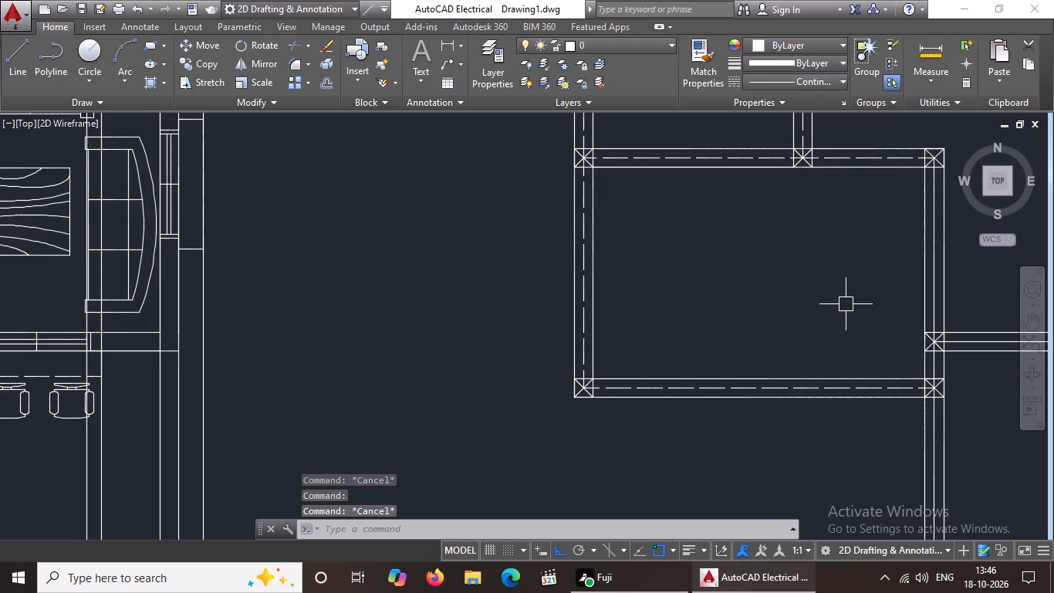
Change the linetype of the centre line in the lower-left room's right wall to ACAD_ISO02W100.
{"action": "middle_click_drag", "start_coordinate": [953, 275], "coordinate": [778, 310]}
{"action": "left_click", "coordinate": [756, 308]}
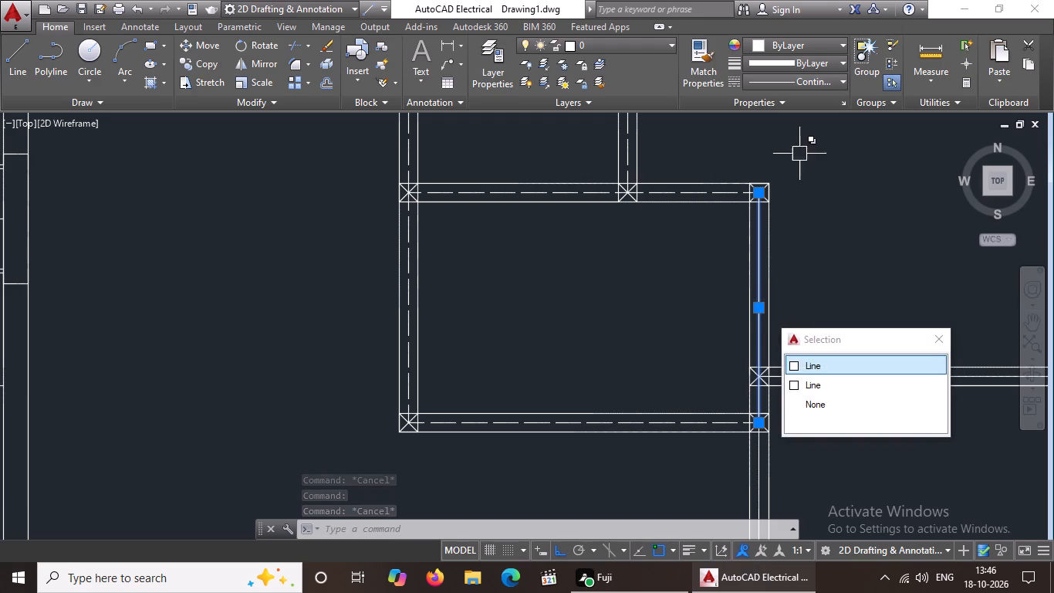
{"action": "left_click", "coordinate": [808, 80]}
{"action": "left_click", "coordinate": [797, 138]}
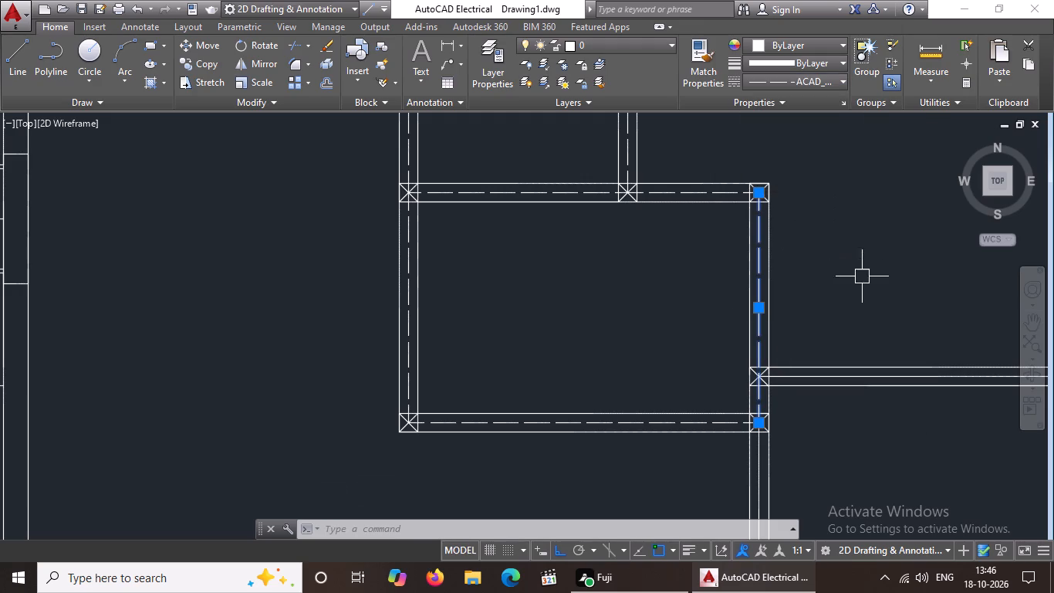
{"action": "key", "text": "Escape"}
Change the linetype of the centre line in the lower-right room's top wall to ACAD_ISO02W100.
{"action": "scroll", "coordinate": [863, 288], "scroll_direction": "down", "scroll_amount": 3}
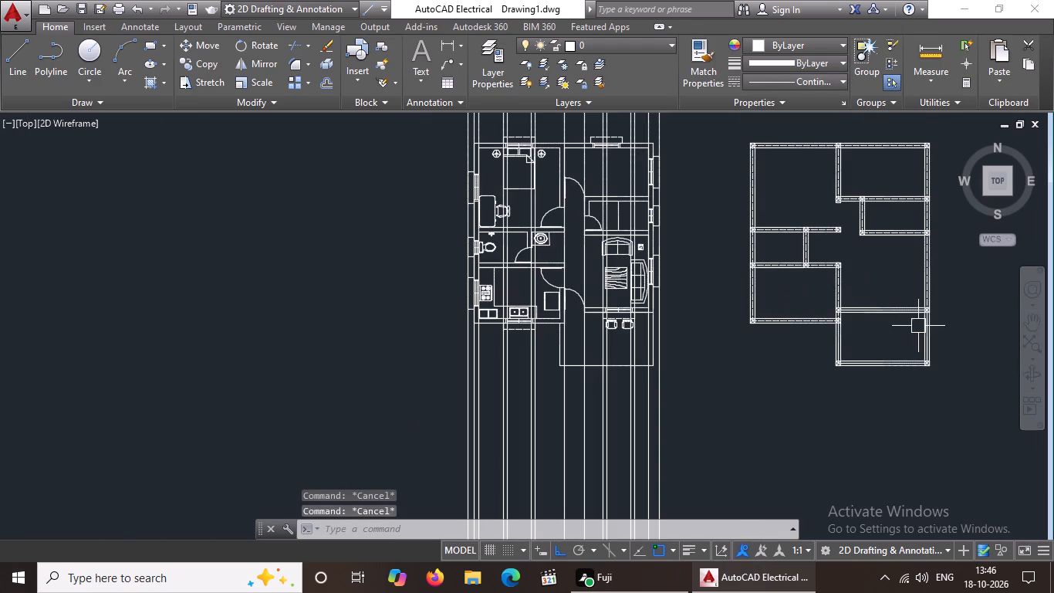
{"action": "scroll", "coordinate": [918, 320], "scroll_direction": "up", "scroll_amount": 4}
{"action": "left_click", "coordinate": [809, 252]}
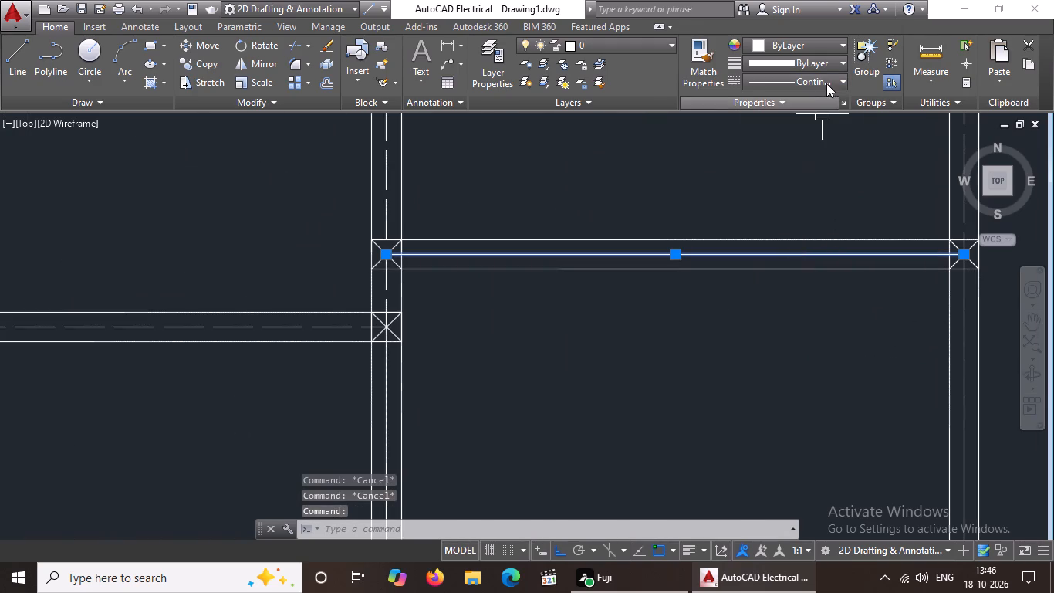
{"action": "left_click", "coordinate": [826, 83]}
{"action": "left_click", "coordinate": [799, 137]}
{"action": "key", "text": "Escape"}
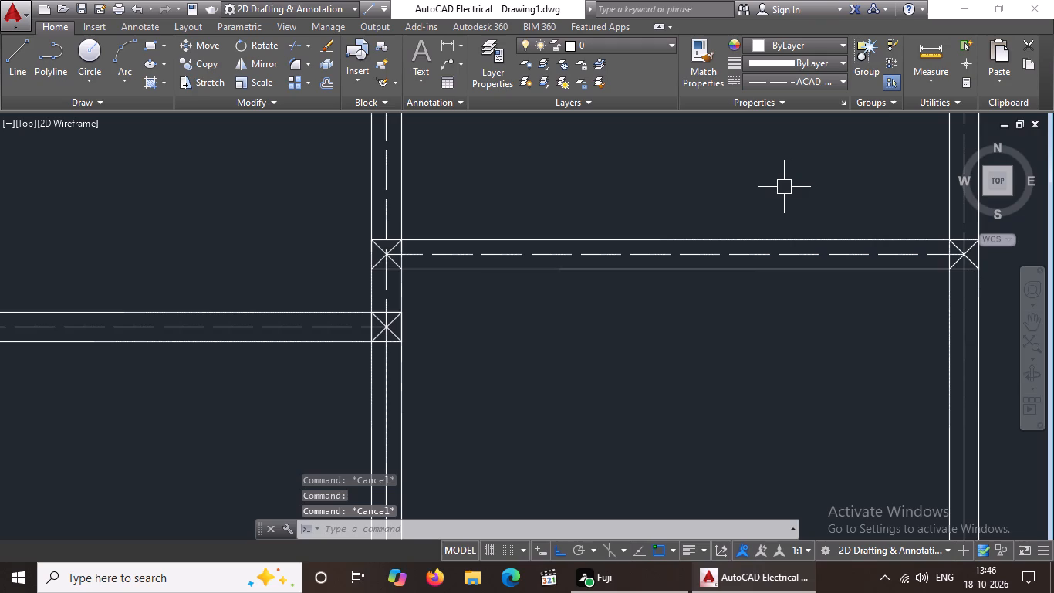
Change the linetype of the centre line in the lower-right room's right wall to ACAD_ISO02W100.
{"action": "scroll", "coordinate": [784, 186], "scroll_direction": "down", "scroll_amount": 1}
{"action": "scroll", "coordinate": [819, 240], "scroll_direction": "down", "scroll_amount": 1}
{"action": "scroll", "coordinate": [877, 294], "scroll_direction": "up", "scroll_amount": 1}
{"action": "left_click", "coordinate": [858, 293]}
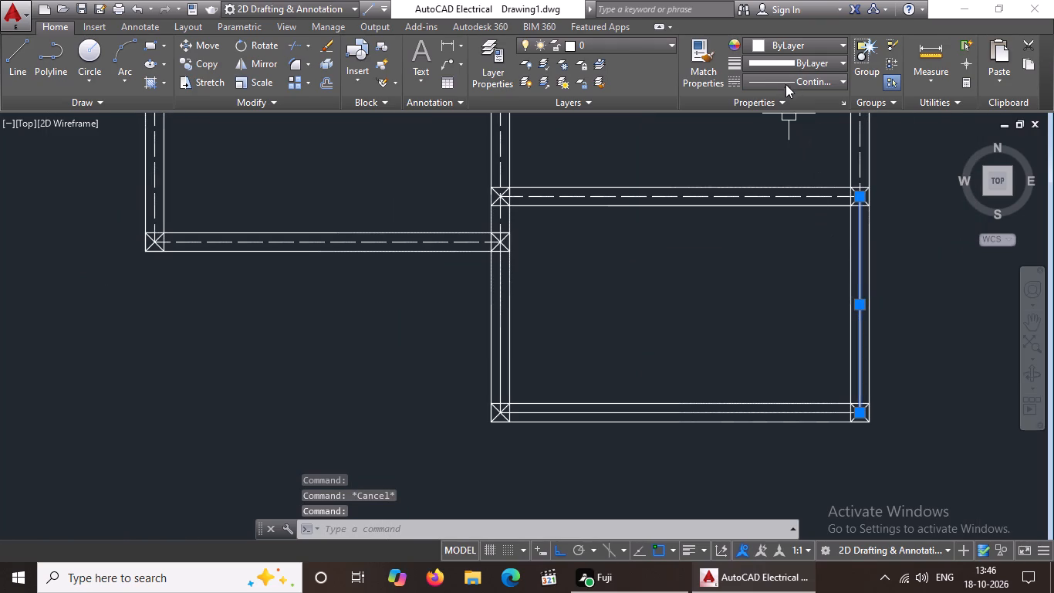
{"action": "left_click", "coordinate": [785, 81]}
{"action": "left_click", "coordinate": [781, 137]}
{"action": "key", "text": "Escape"}
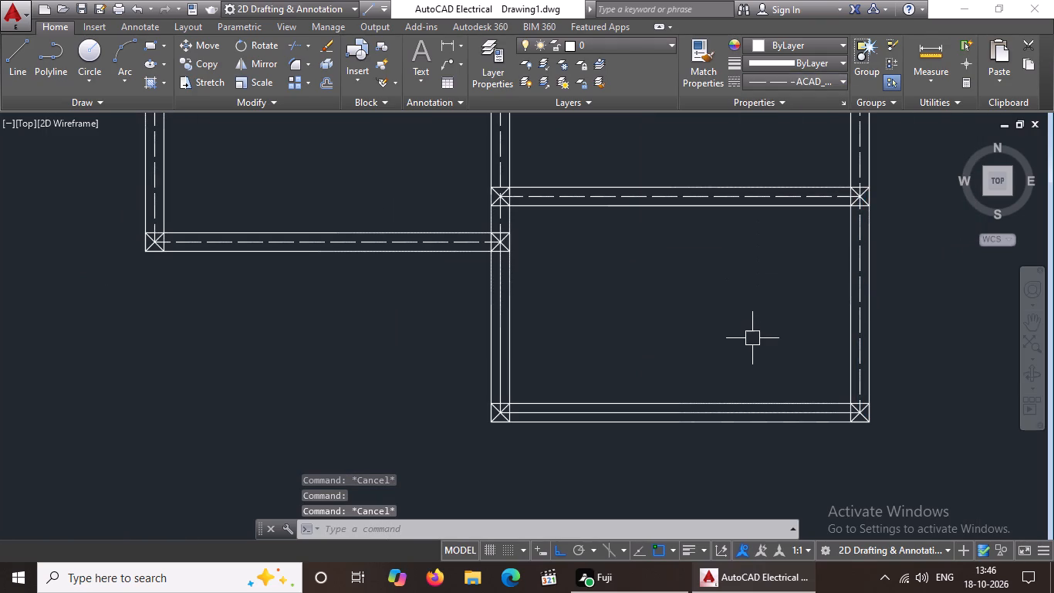
Change the linetype of the centre line in the lower-right room's left wall to ACAD_ISO02W100.
{"action": "left_click", "coordinate": [502, 348]}
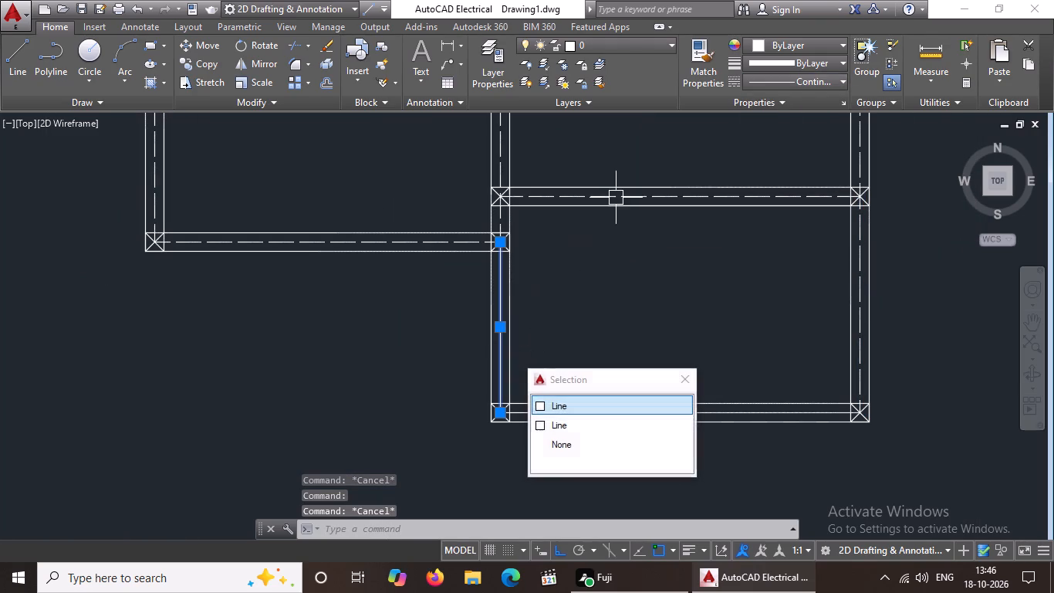
{"action": "left_click", "coordinate": [777, 81]}
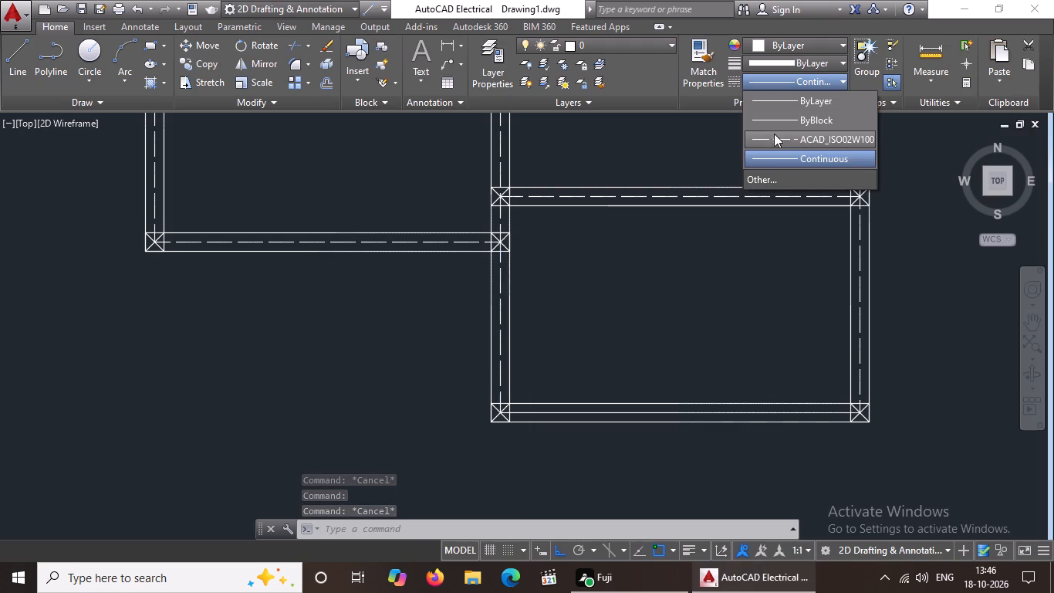
{"action": "left_click", "coordinate": [775, 134]}
{"action": "key", "text": "Escape"}
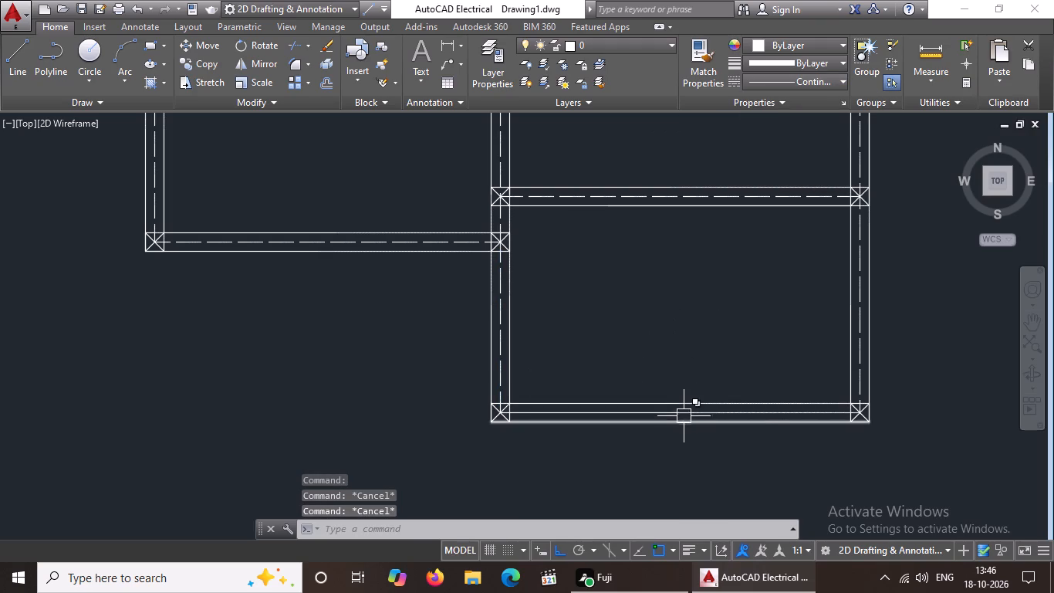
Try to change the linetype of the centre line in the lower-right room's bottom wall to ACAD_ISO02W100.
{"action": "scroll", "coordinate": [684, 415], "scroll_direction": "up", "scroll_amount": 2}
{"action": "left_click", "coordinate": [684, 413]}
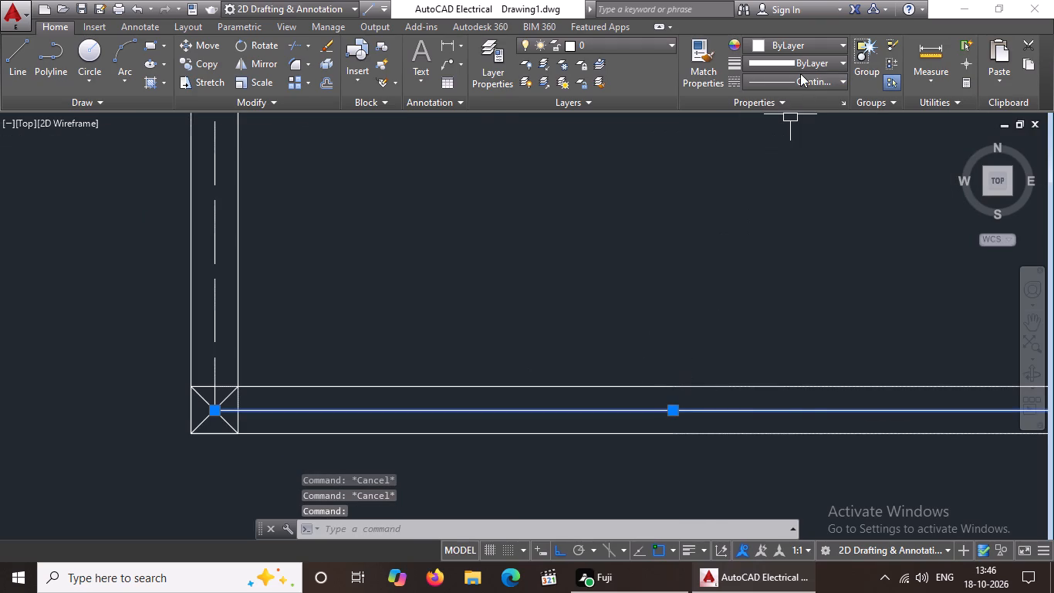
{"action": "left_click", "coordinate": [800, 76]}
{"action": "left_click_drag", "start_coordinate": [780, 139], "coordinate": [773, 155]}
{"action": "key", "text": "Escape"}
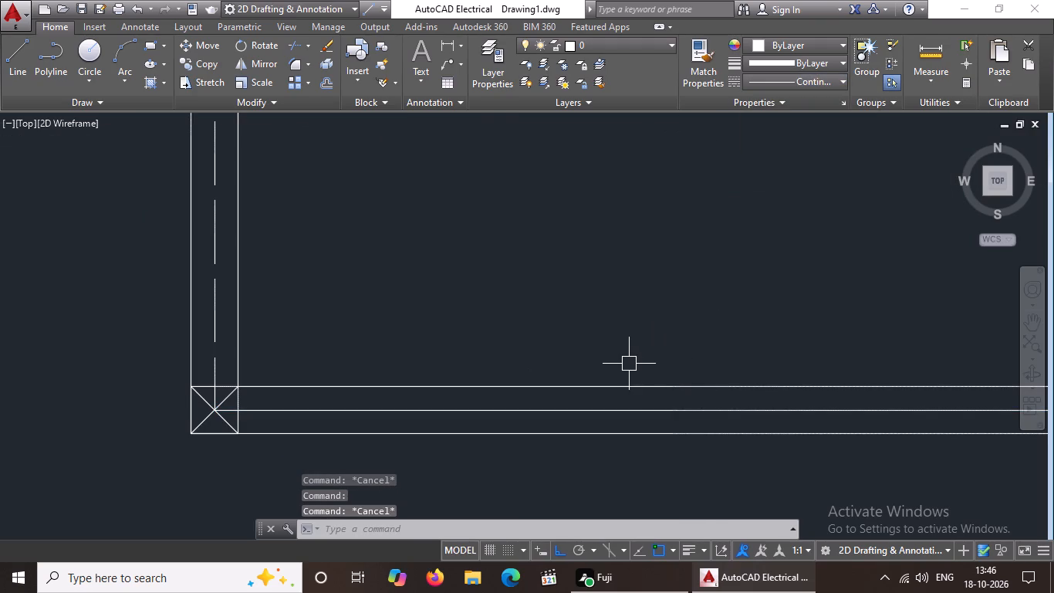
Change the linetype of the centre line in the lower-right room's bottom wall to ACAD_ISO02W100.
{"action": "scroll", "coordinate": [642, 343], "scroll_direction": "down", "scroll_amount": 5}
{"action": "scroll", "coordinate": [650, 329], "scroll_direction": "up", "scroll_amount": 3}
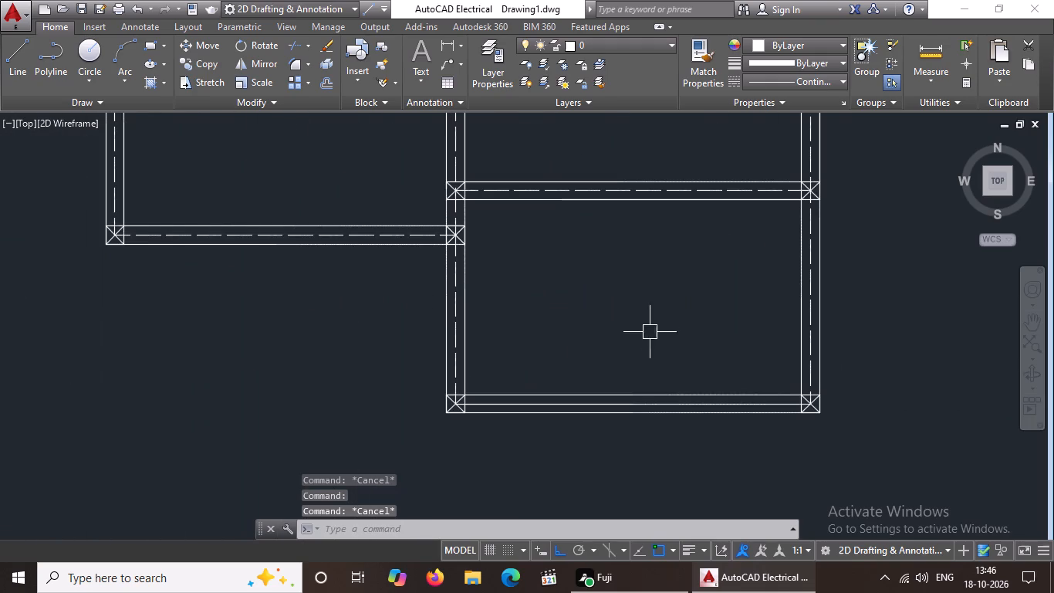
{"action": "left_click", "coordinate": [643, 405]}
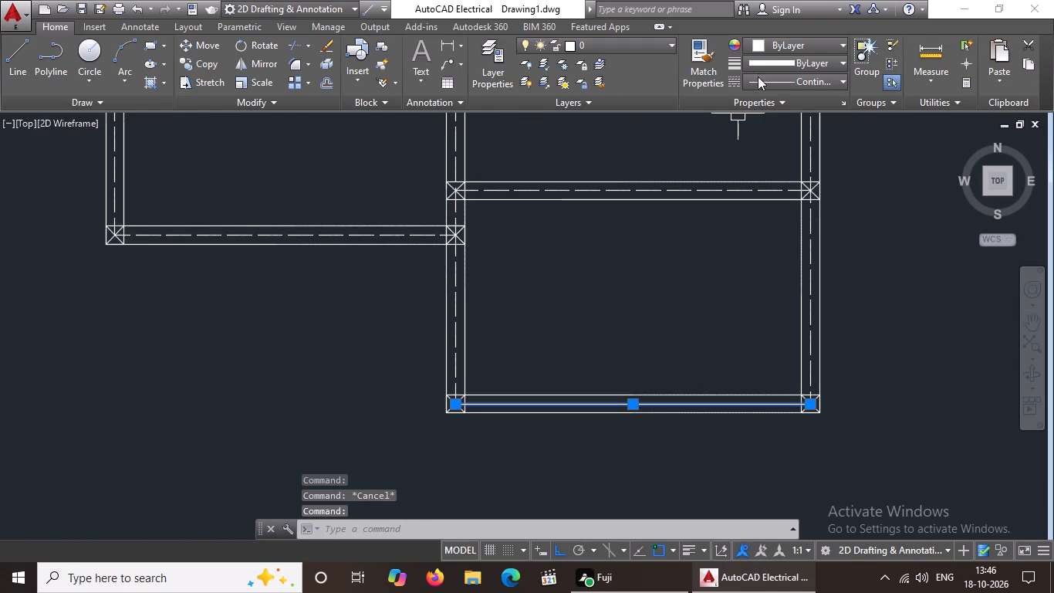
{"action": "left_click", "coordinate": [758, 76]}
{"action": "left_click", "coordinate": [774, 144]}
{"action": "key", "text": "Escape"}
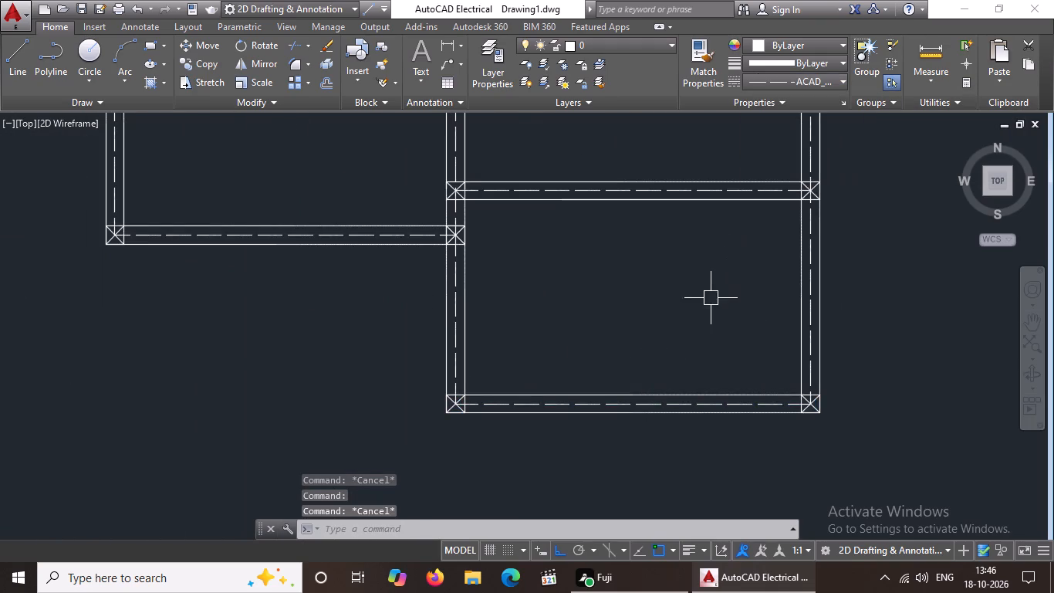
Delete the two vertical construction lines running down from the furnished plan's right exterior wall and its window shades.
{"action": "scroll", "coordinate": [726, 278], "scroll_direction": "down", "scroll_amount": 2}
{"action": "middle_click_drag", "start_coordinate": [678, 198], "coordinate": [679, 203]}
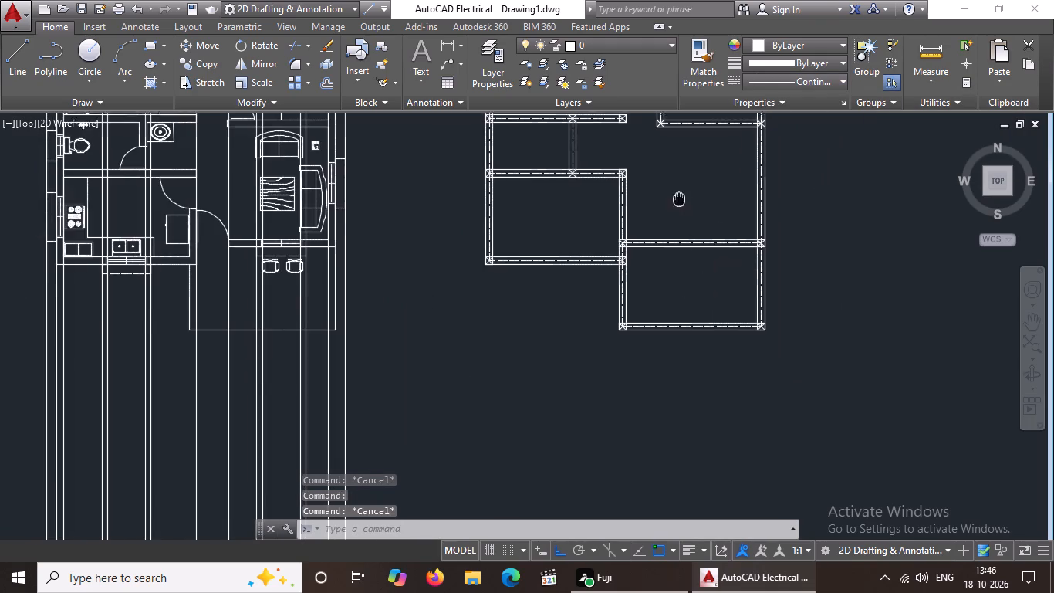
{"action": "middle_click_drag", "start_coordinate": [679, 203], "coordinate": [681, 386]}
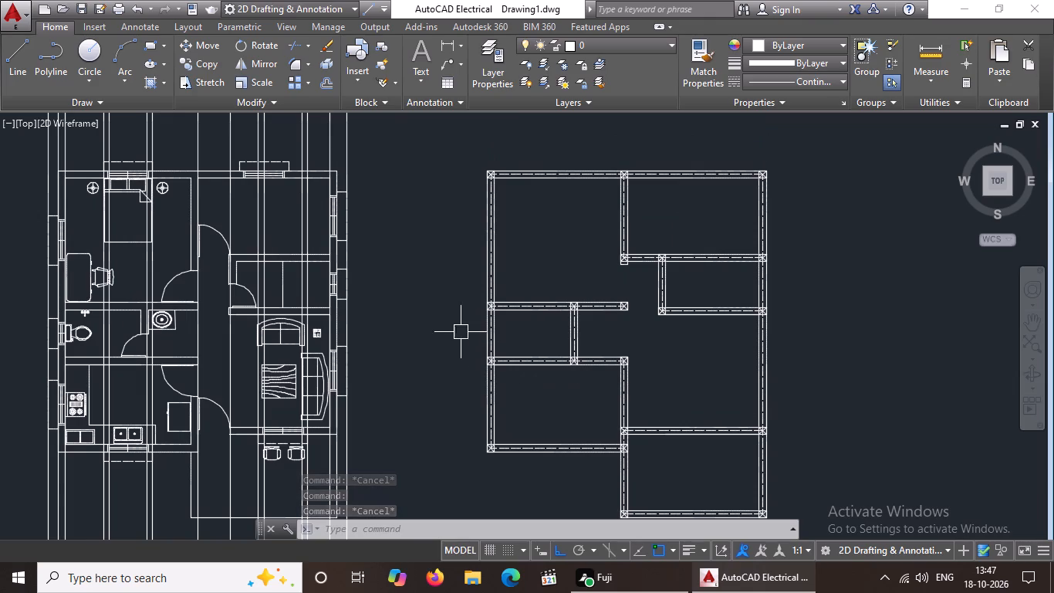
{"action": "middle_click_drag", "start_coordinate": [441, 290], "coordinate": [553, 196]}
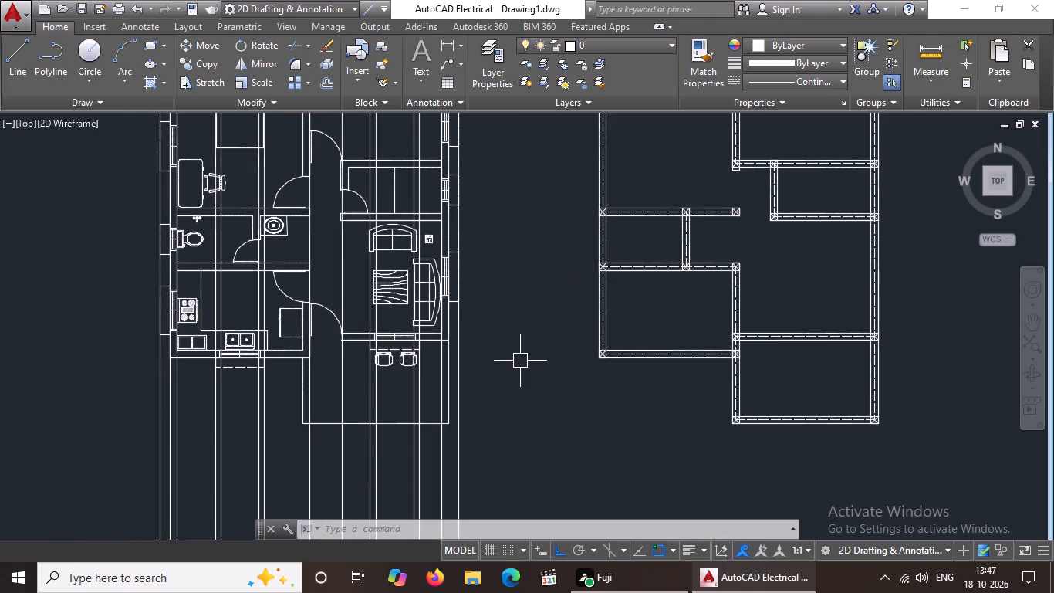
{"action": "middle_click_drag", "start_coordinate": [522, 361], "coordinate": [590, 277]}
{"action": "scroll", "coordinate": [555, 313], "scroll_direction": "up", "scroll_amount": 1}
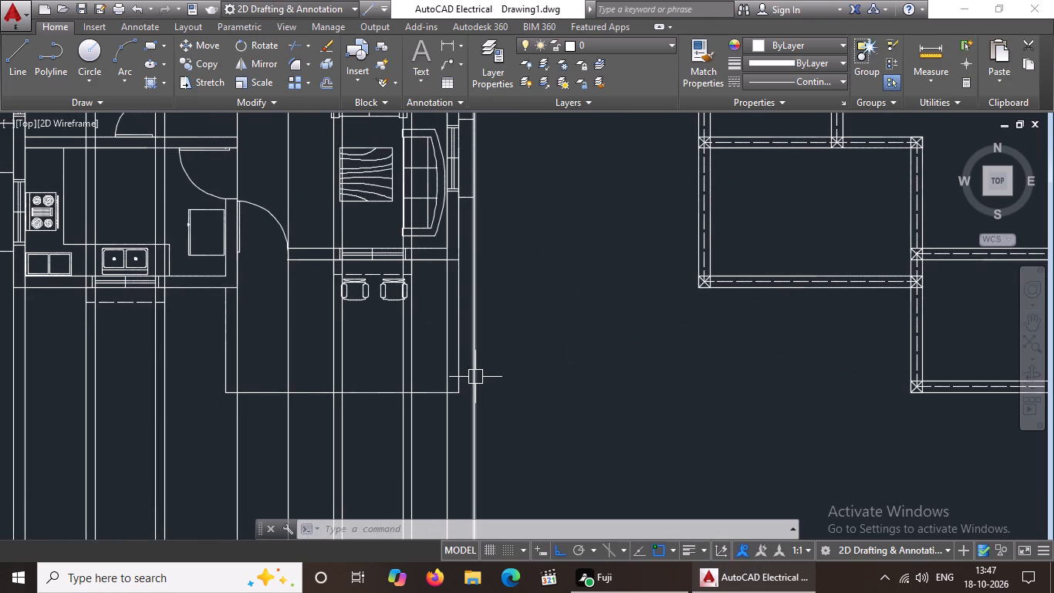
{"action": "left_click", "coordinate": [475, 377]}
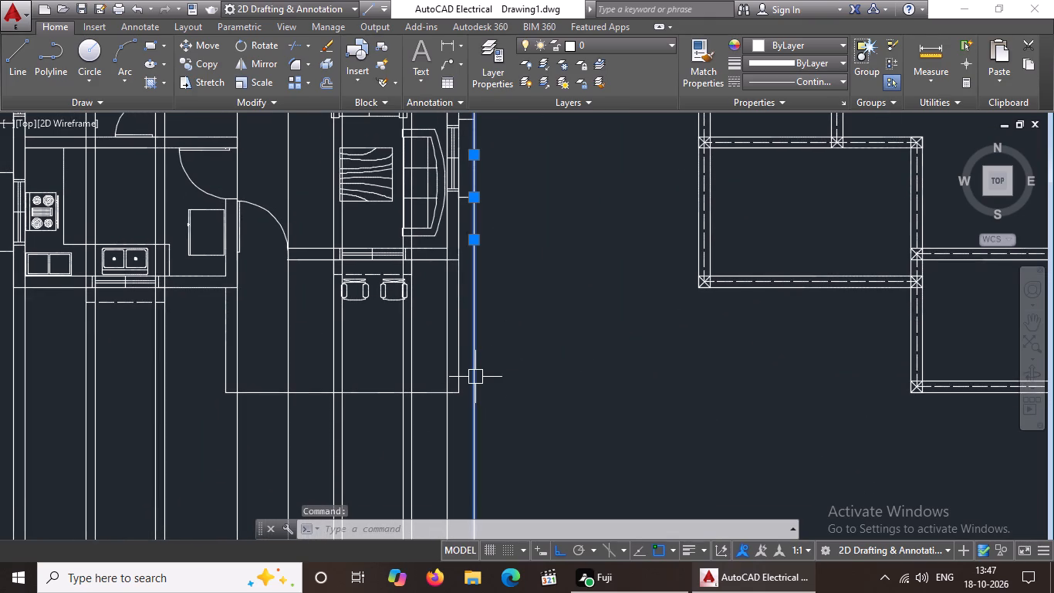
{"action": "key", "text": "Delete"}
{"action": "left_click", "coordinate": [450, 439]}
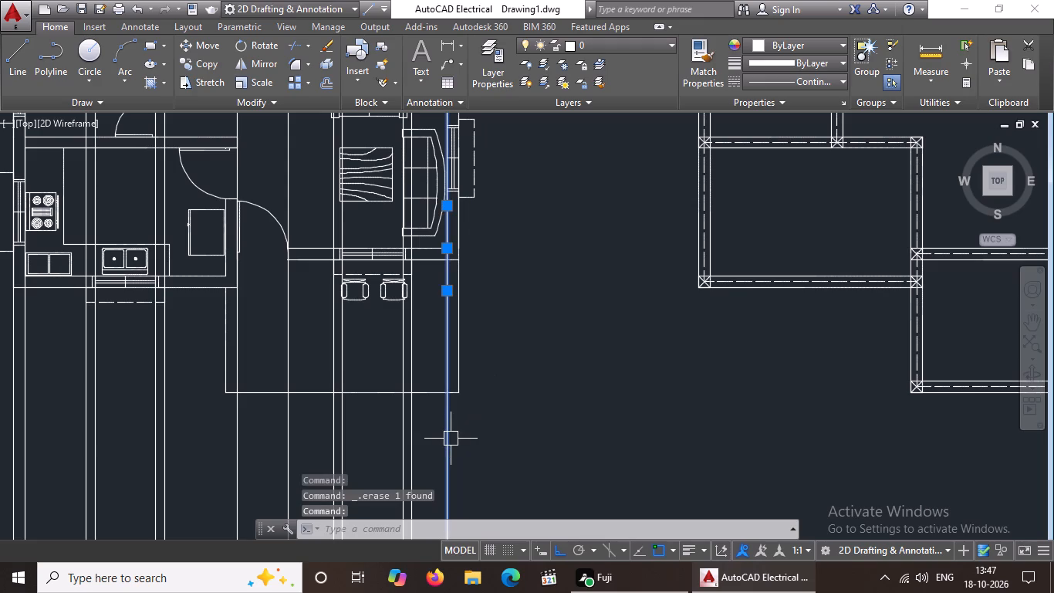
{"action": "key", "text": "Delete"}
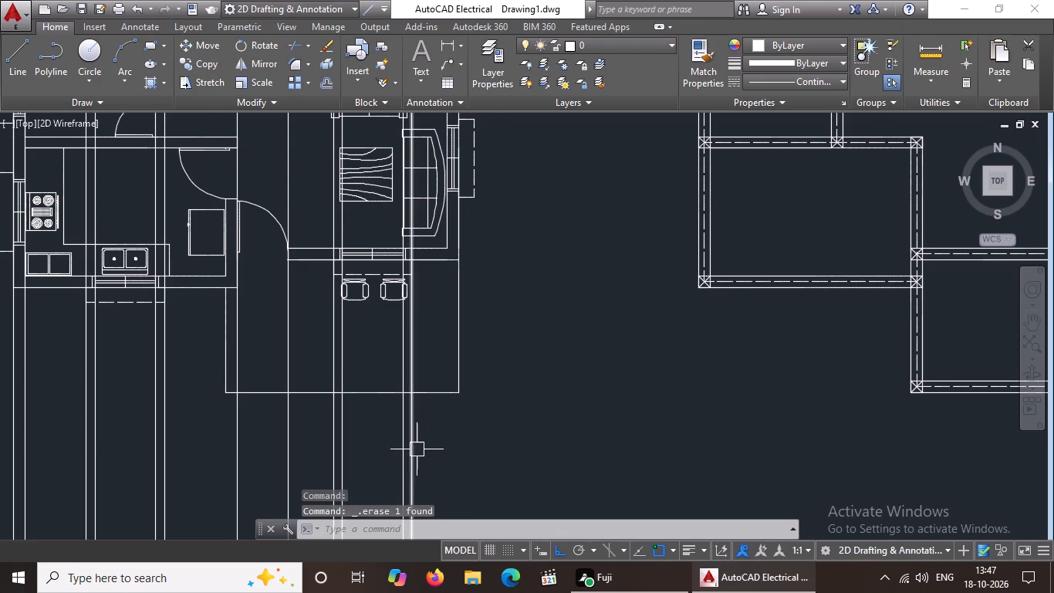
Delete the five vertical construction lines passing through the living room's bottom window, its shade and the living room's left edge.
{"action": "scroll", "coordinate": [399, 460], "scroll_direction": "up", "scroll_amount": 1}
{"action": "left_click", "coordinate": [419, 449]}
{"action": "key", "text": "Delete"}
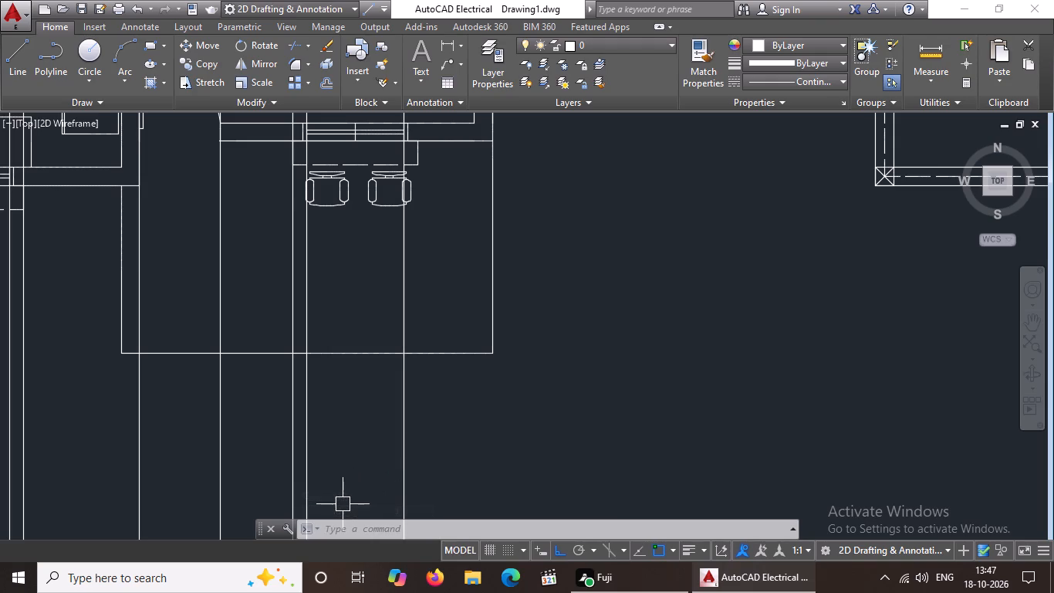
{"action": "left_click", "coordinate": [410, 415]}
{"action": "key", "text": "Delete"}
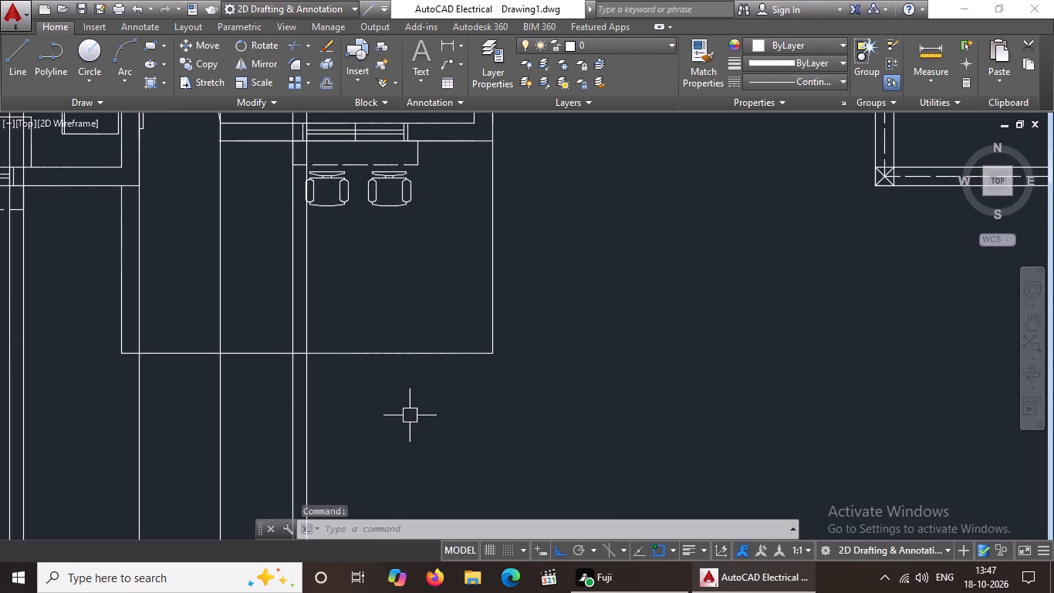
{"action": "left_click", "coordinate": [306, 424]}
{"action": "key", "text": "Delete"}
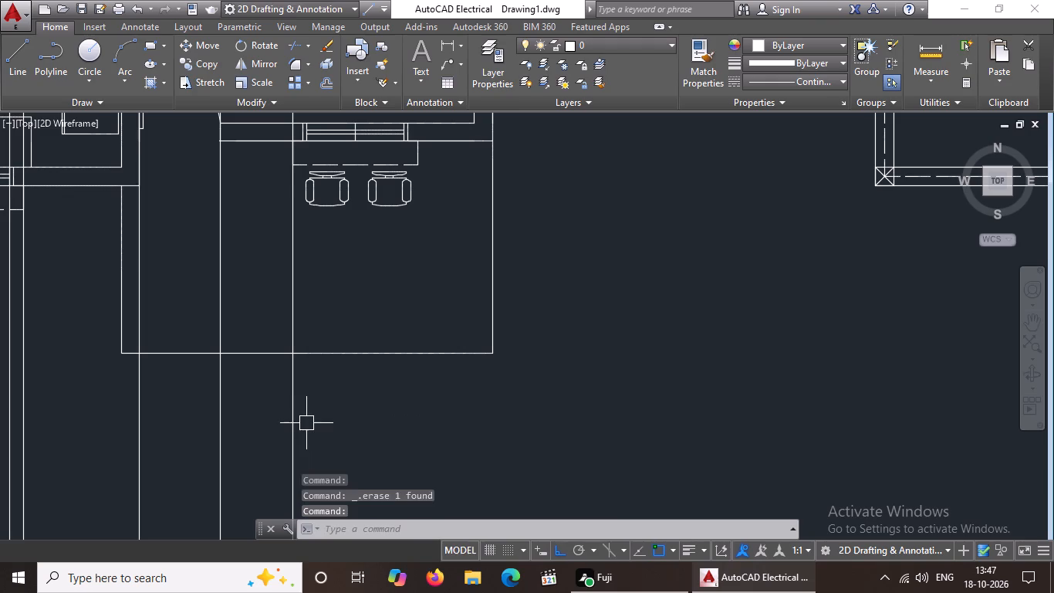
{"action": "left_click", "coordinate": [294, 427]}
{"action": "key", "text": "Delete"}
{"action": "left_click", "coordinate": [226, 436]}
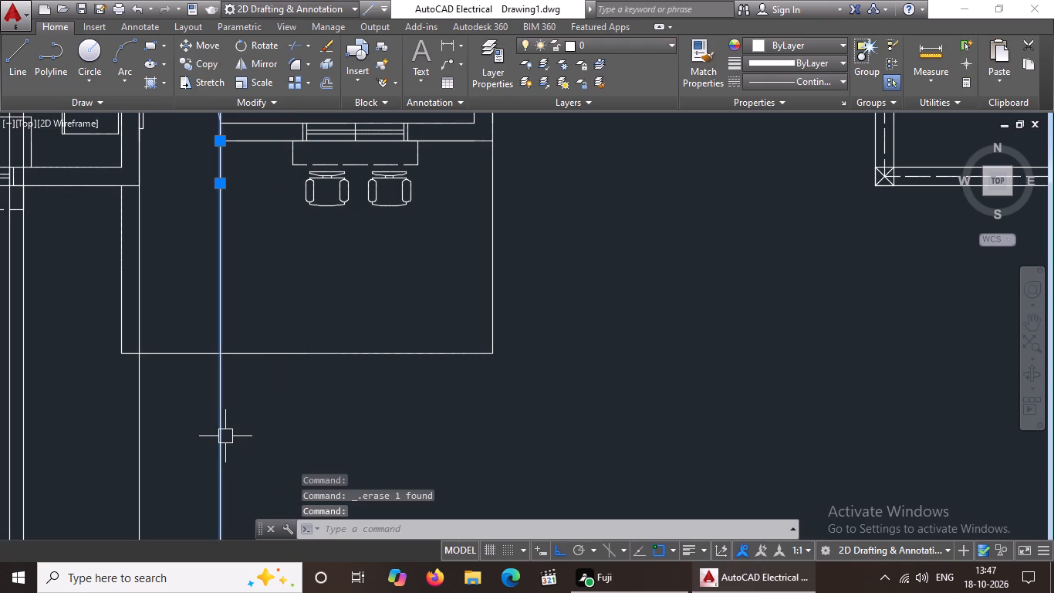
{"action": "key", "text": "Delete"}
Delete the five vertical construction lines below the furnished plan's left exterior wall and the left side of the kitchen's bottom window.
{"action": "scroll", "coordinate": [234, 429], "scroll_direction": "down", "scroll_amount": 3}
{"action": "scroll", "coordinate": [108, 460], "scroll_direction": "up", "scroll_amount": 4}
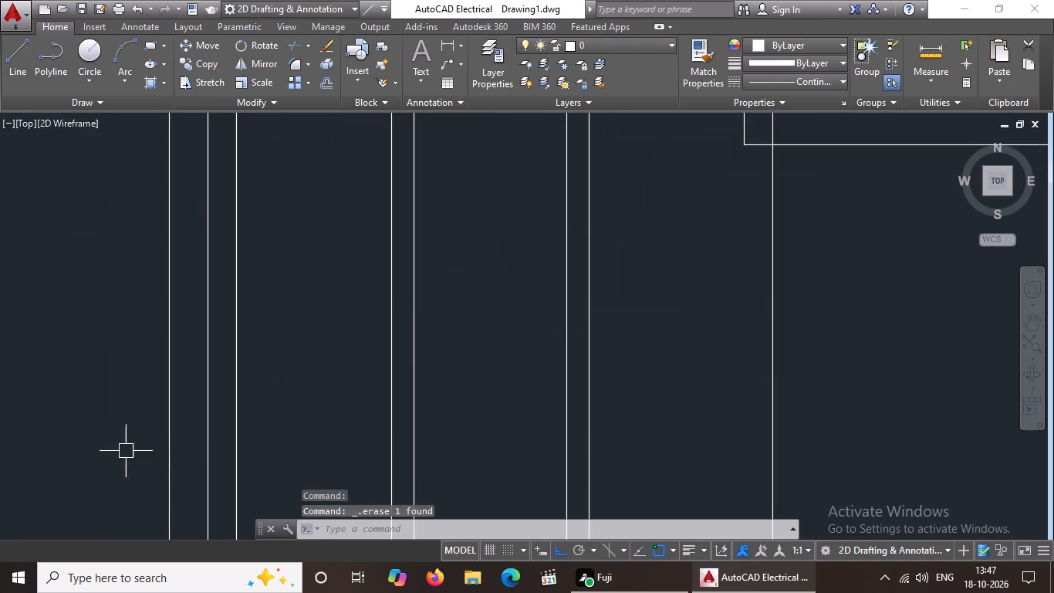
{"action": "left_click", "coordinate": [172, 429]}
{"action": "key", "text": "Delete"}
{"action": "left_click", "coordinate": [208, 418]}
{"action": "key", "text": "Delete"}
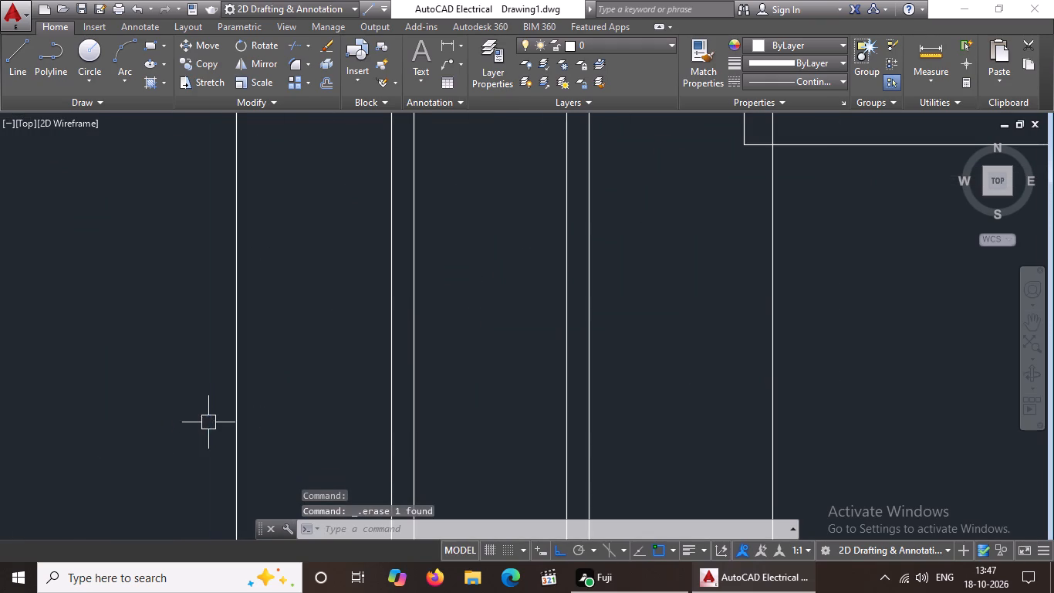
{"action": "left_click", "coordinate": [238, 425]}
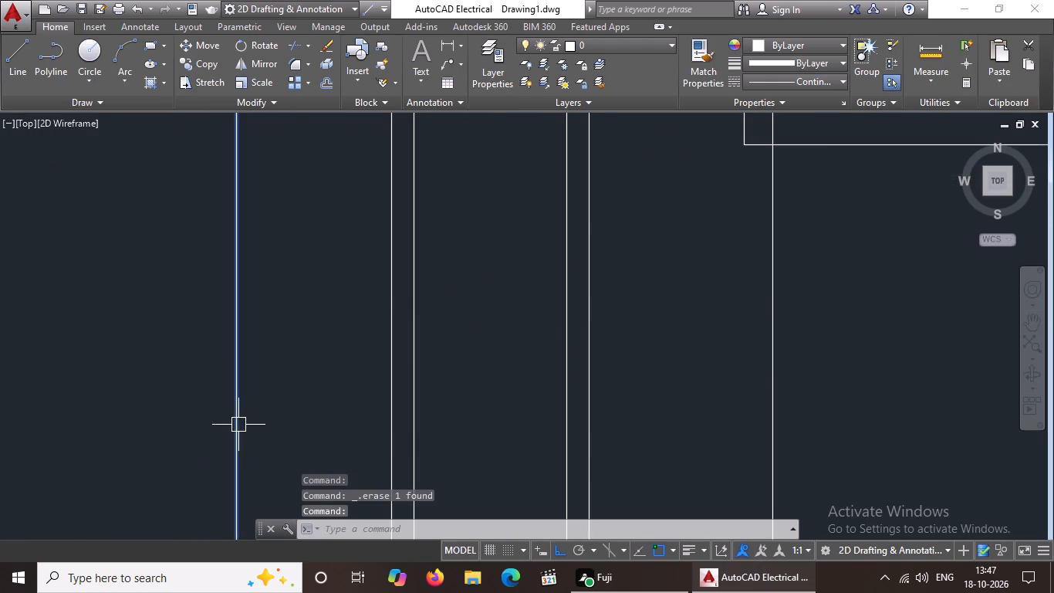
{"action": "key", "text": "Delete"}
{"action": "left_click", "coordinate": [390, 388]}
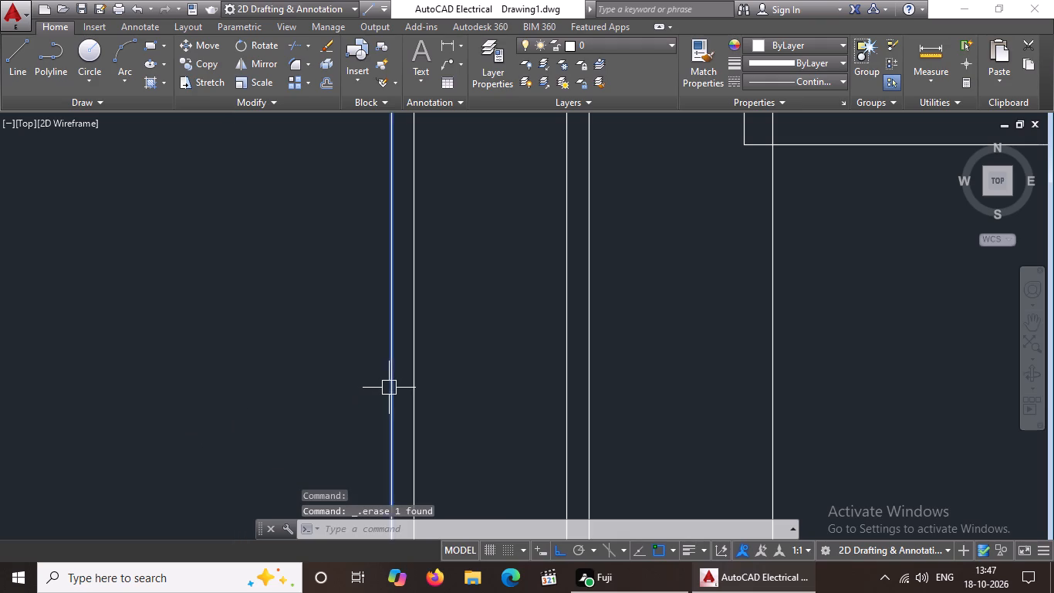
{"action": "key", "text": "Delete"}
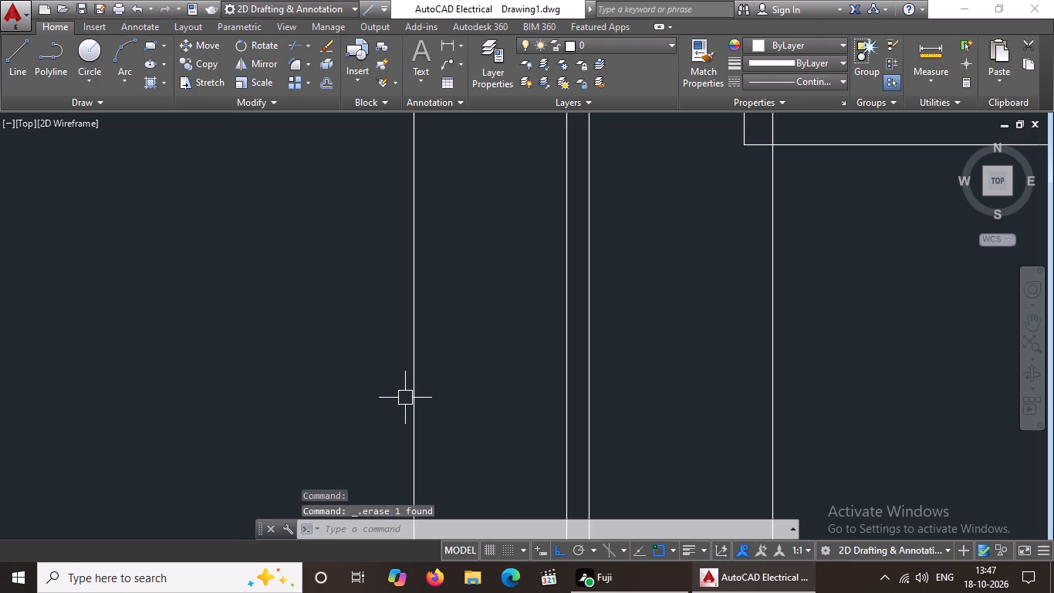
{"action": "left_click", "coordinate": [414, 391]}
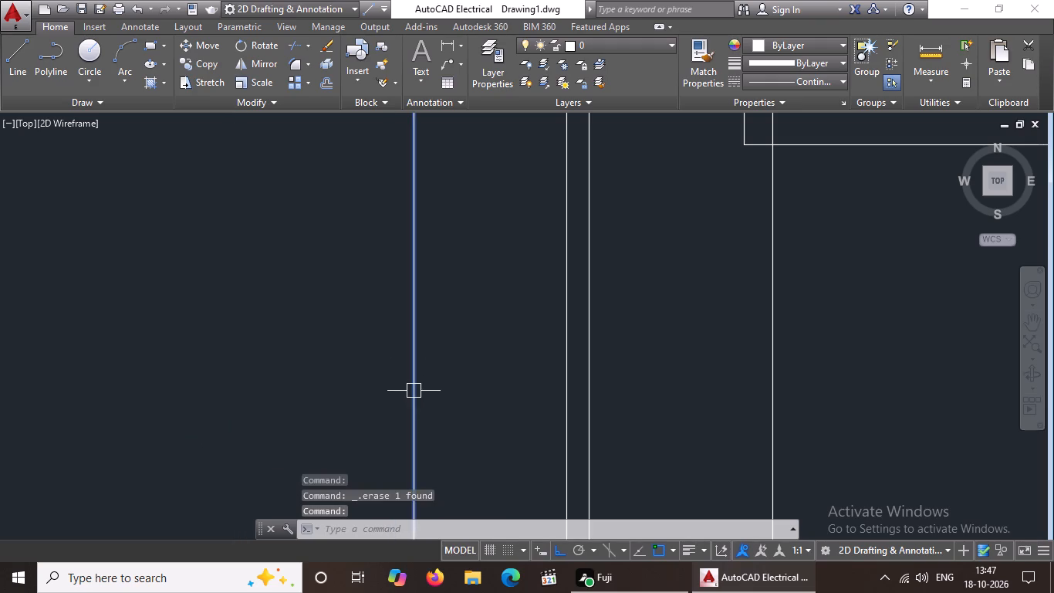
{"action": "key", "text": "Delete"}
Delete the last three vertical construction lines, at the kitchen's right wall and the right side of its bottom window.
{"action": "scroll", "coordinate": [503, 385], "scroll_direction": "down", "scroll_amount": 4}
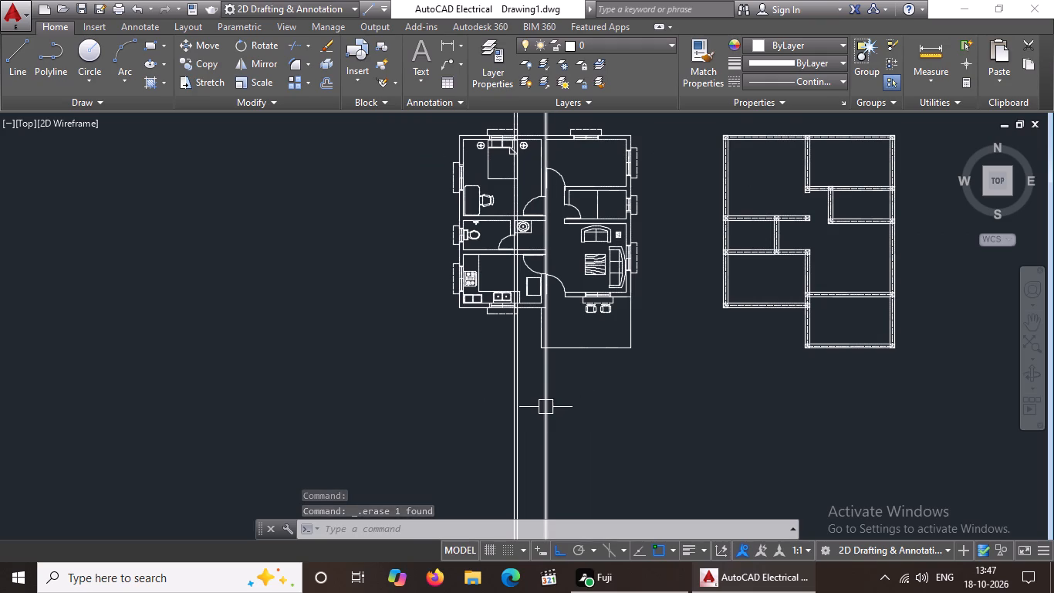
{"action": "left_click", "coordinate": [546, 407]}
{"action": "key", "text": "Delete"}
{"action": "scroll", "coordinate": [514, 408], "scroll_direction": "up", "scroll_amount": 2}
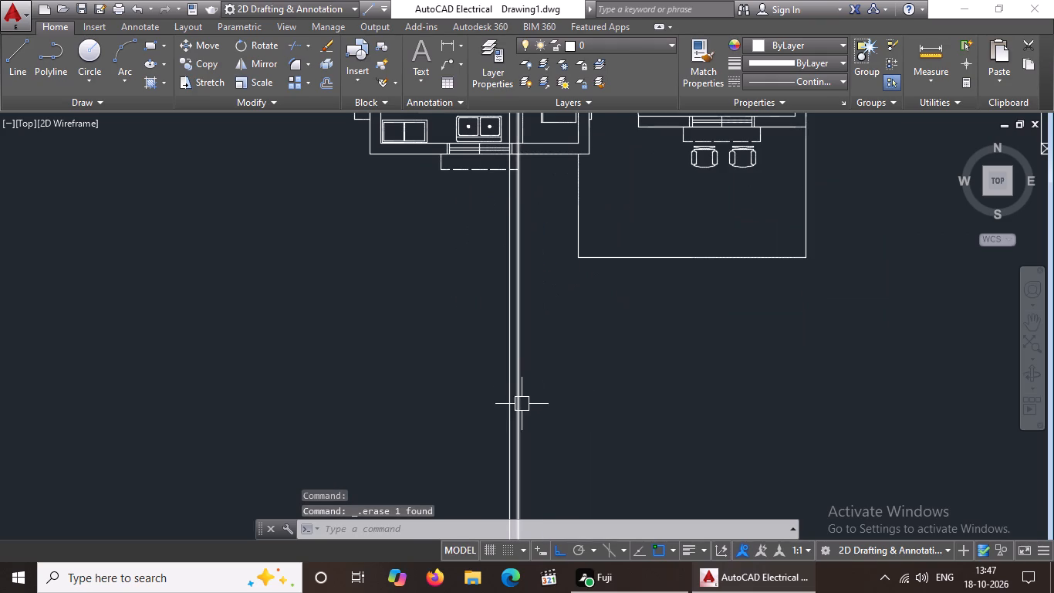
{"action": "left_click", "coordinate": [520, 405]}
{"action": "key", "text": "Delete"}
{"action": "left_click", "coordinate": [508, 409]}
{"action": "key", "text": "Delete"}
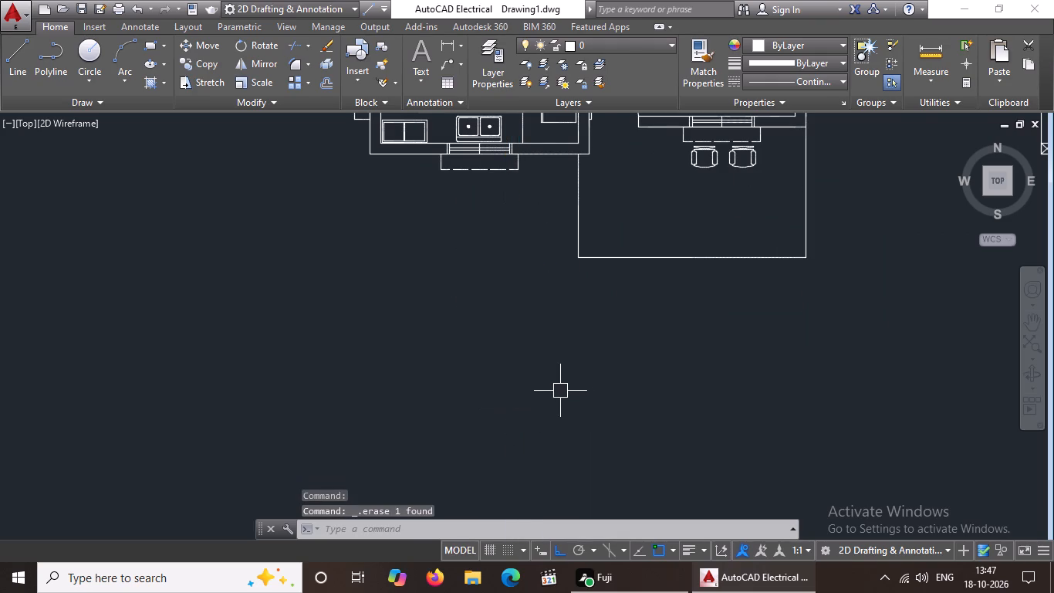
Delete the door block at the entrance of the furnished plan's upper-right room.
{"action": "scroll", "coordinate": [566, 384], "scroll_direction": "down", "scroll_amount": 2}
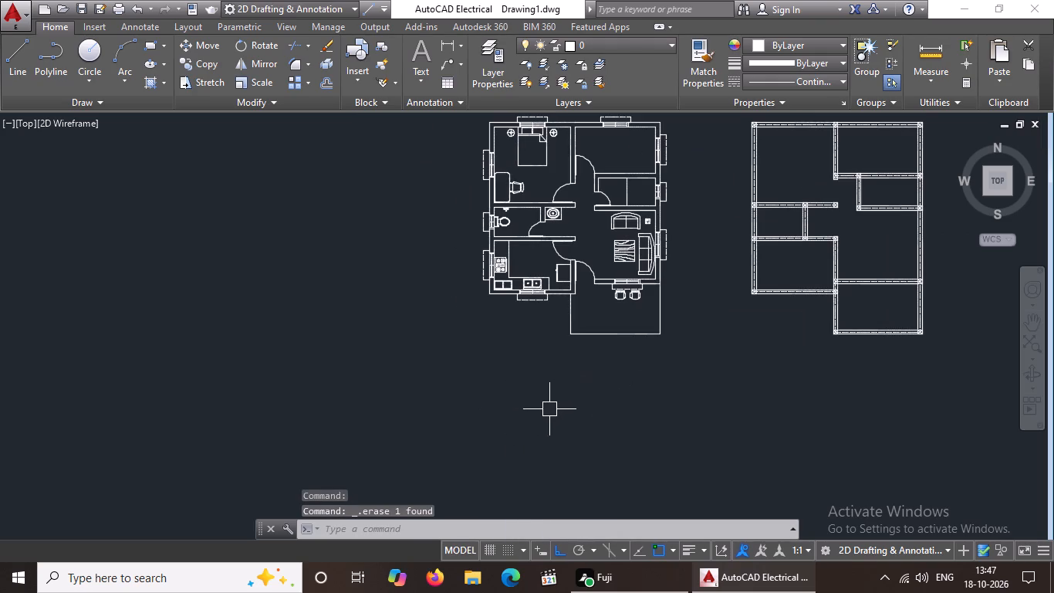
{"action": "scroll", "coordinate": [597, 357], "scroll_direction": "up", "scroll_amount": 1}
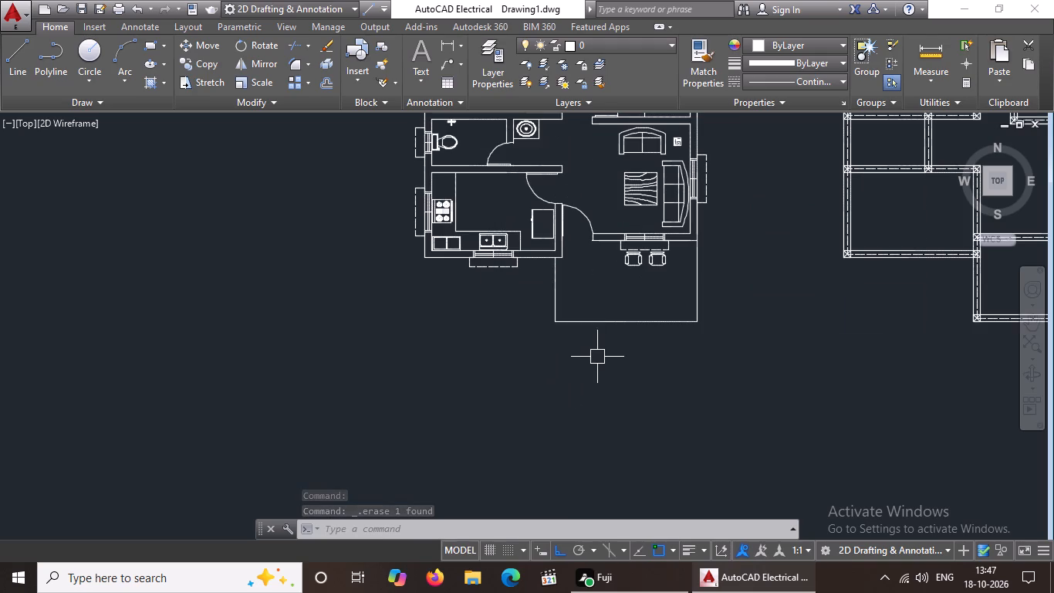
{"action": "scroll", "coordinate": [525, 388], "scroll_direction": "down", "scroll_amount": 1}
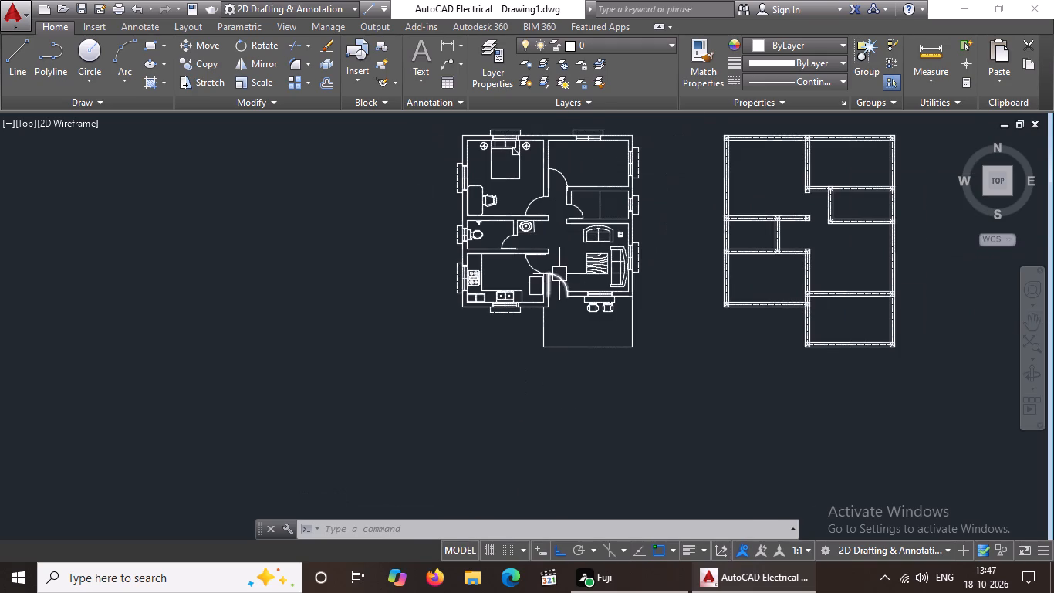
{"action": "middle_click_drag", "start_coordinate": [552, 314], "coordinate": [519, 420]}
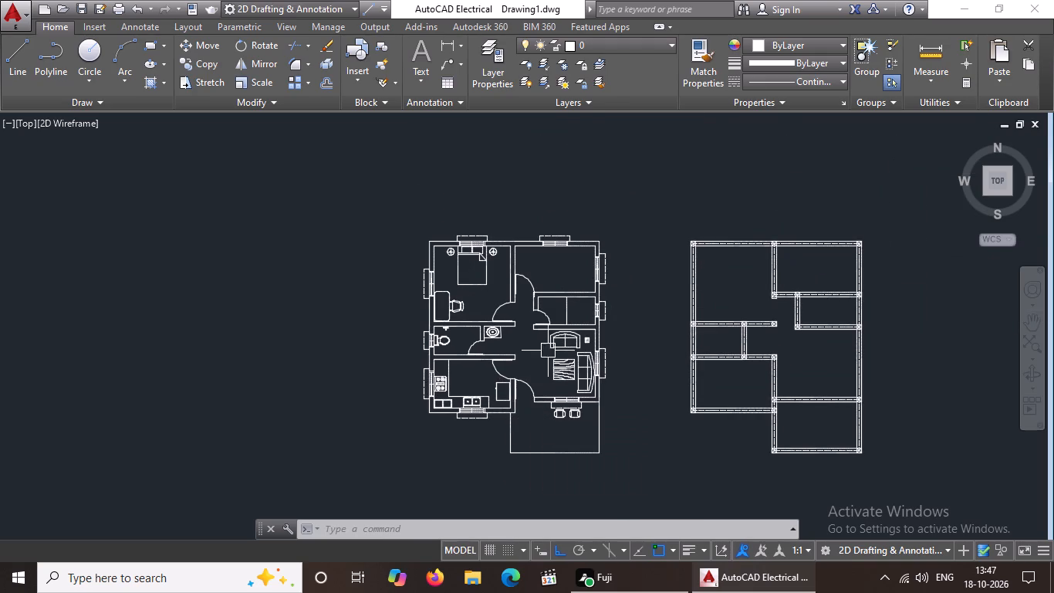
{"action": "scroll", "coordinate": [563, 286], "scroll_direction": "up", "scroll_amount": 1}
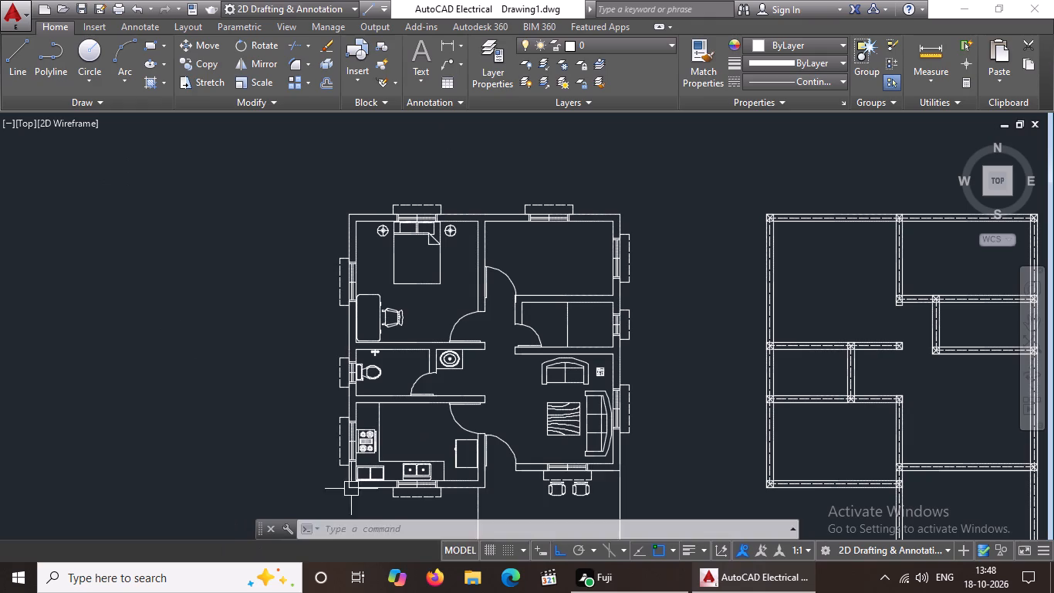
{"action": "middle_click_drag", "start_coordinate": [577, 286], "coordinate": [577, 358]}
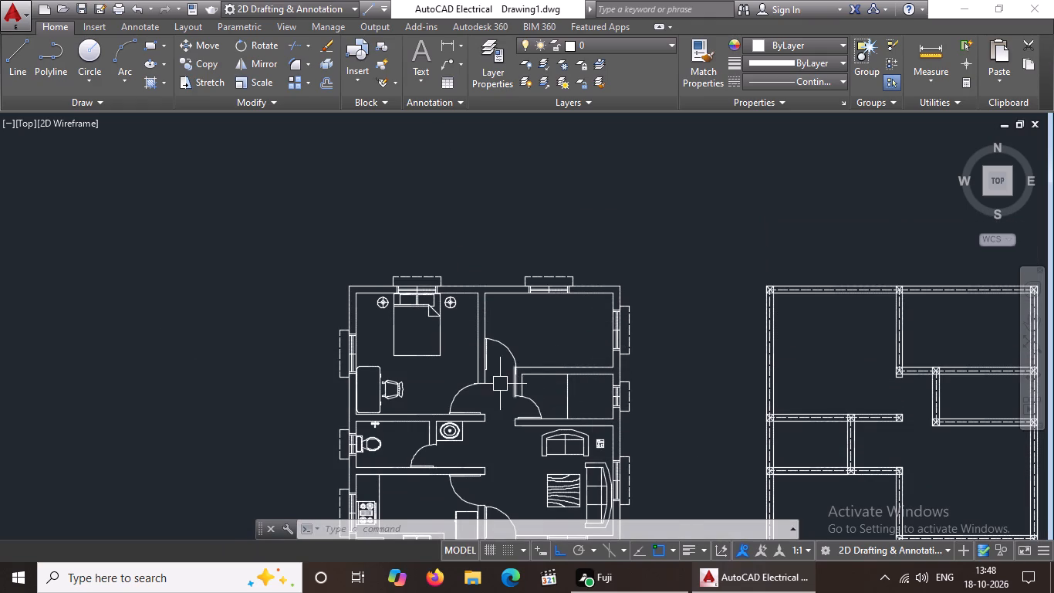
{"action": "scroll", "coordinate": [499, 384], "scroll_direction": "up", "scroll_amount": 1}
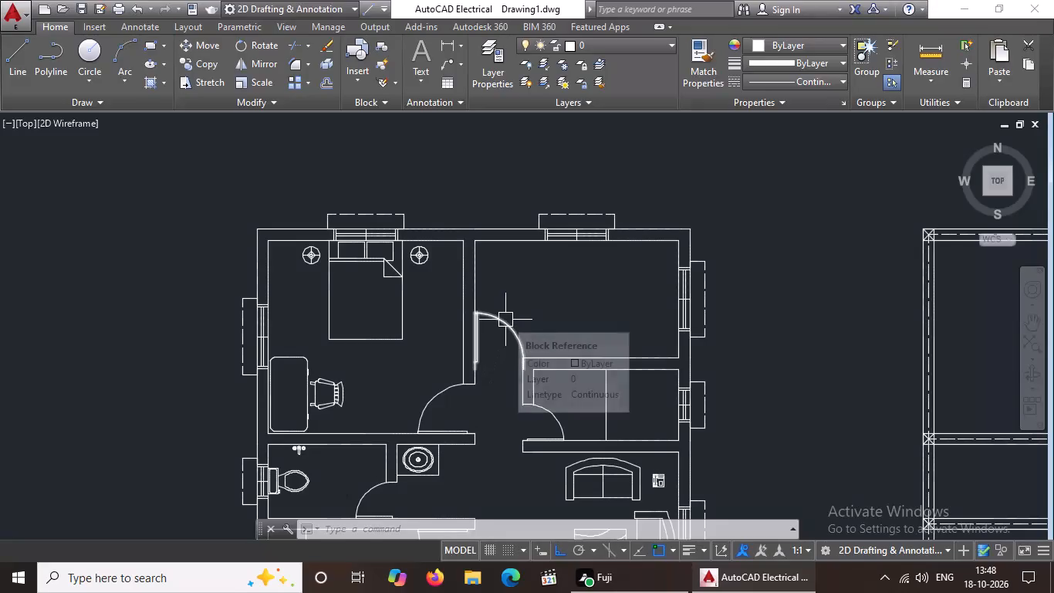
{"action": "left_click", "coordinate": [504, 324]}
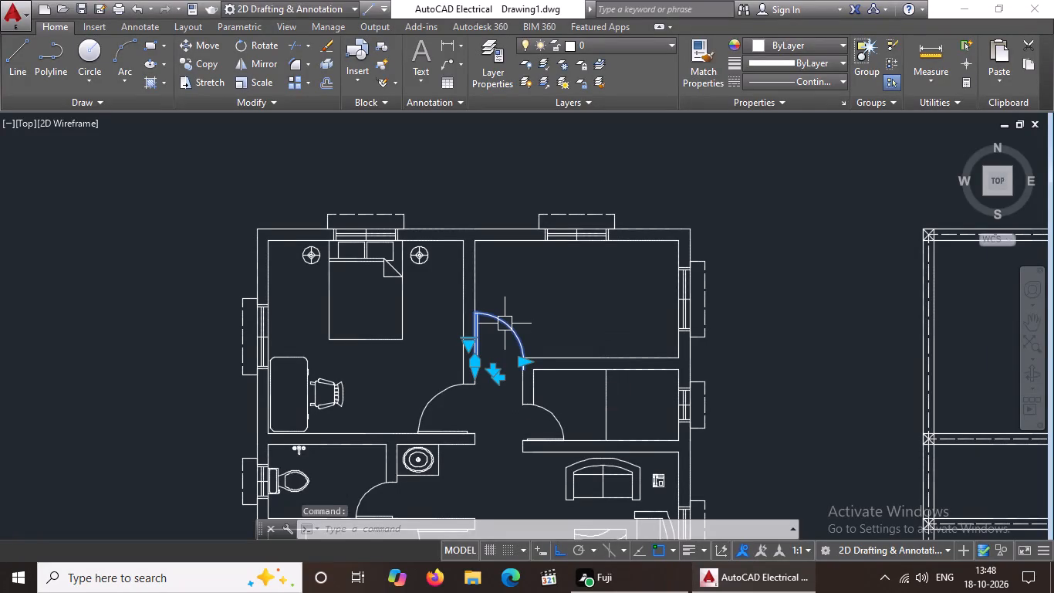
{"action": "key", "text": "Delete"}
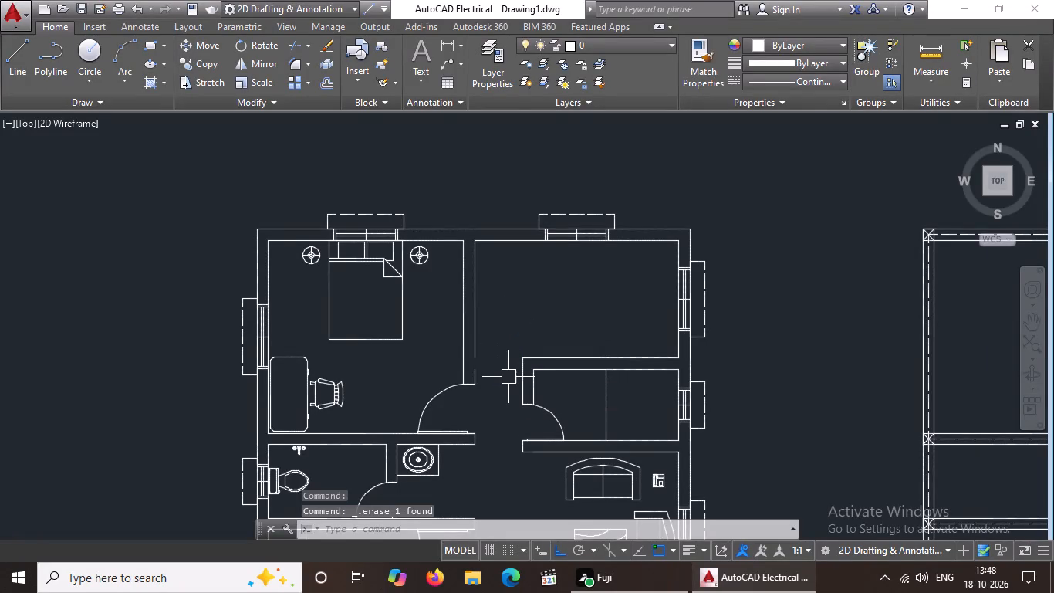
Extend the vertical wall line beside the removed door to close the gap down to the wall end.
{"action": "key", "text": "Escape"}
{"action": "type", "text": "ex"}
{"action": "key", "text": "space"}
{"action": "key", "text": "space"}
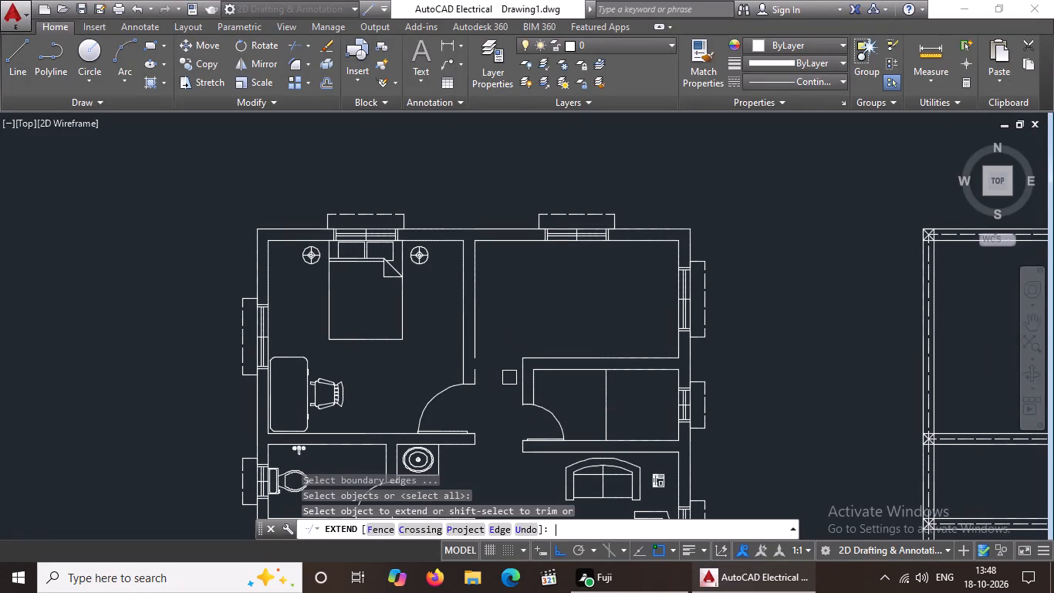
{"action": "left_click", "coordinate": [475, 348]}
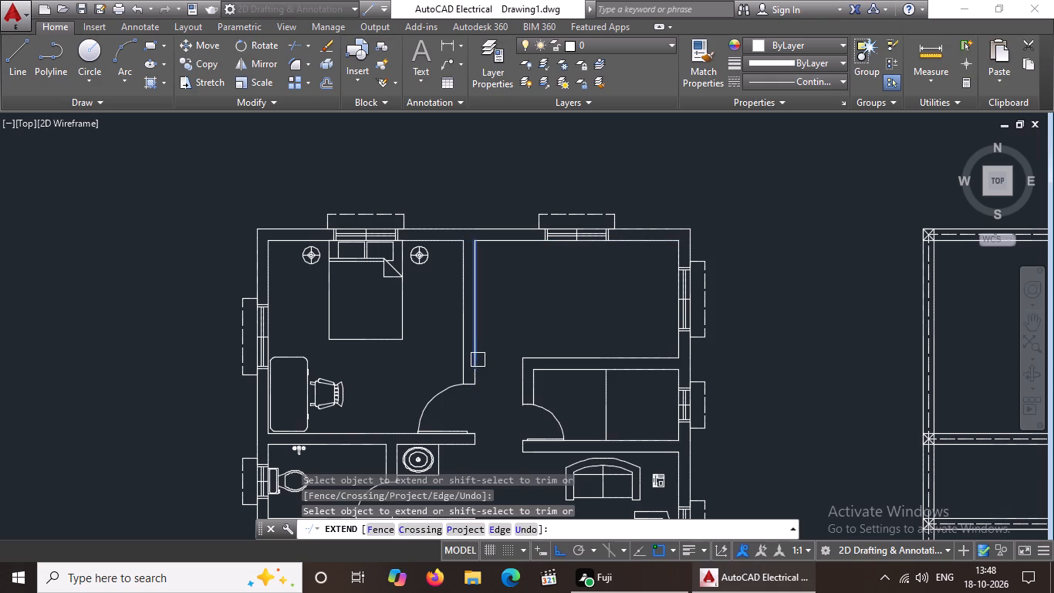
{"action": "scroll", "coordinate": [478, 354], "scroll_direction": "up", "scroll_amount": 3}
{"action": "left_click", "coordinate": [459, 393]}
{"action": "scroll", "coordinate": [516, 388], "scroll_direction": "down", "scroll_amount": 4}
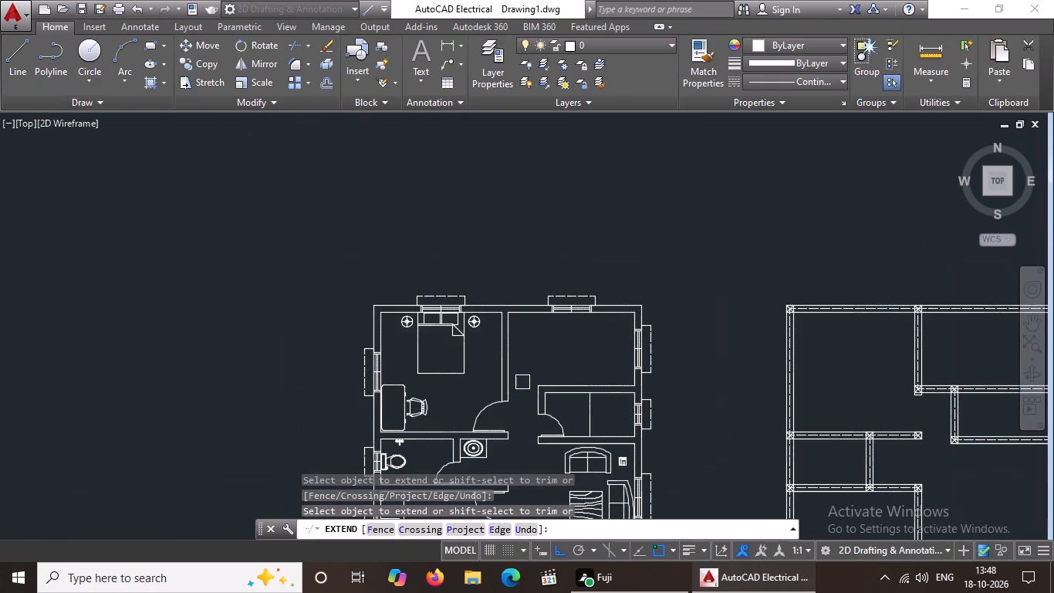
{"action": "key", "text": "Escape"}
Offset the inner line of the upper-right room's right exterior wall 4' into the room.
{"action": "key", "text": "o"}
{"action": "key", "text": "Return"}
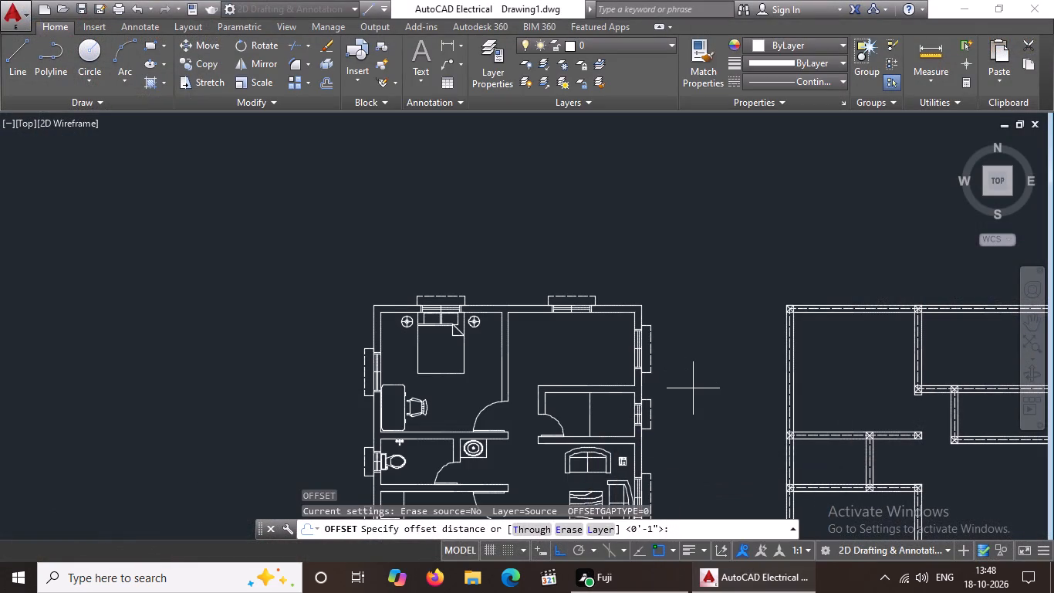
{"action": "key", "text": "Escape"}
{"action": "key", "text": "o"}
{"action": "key", "text": "Return"}
{"action": "key", "text": "4"}
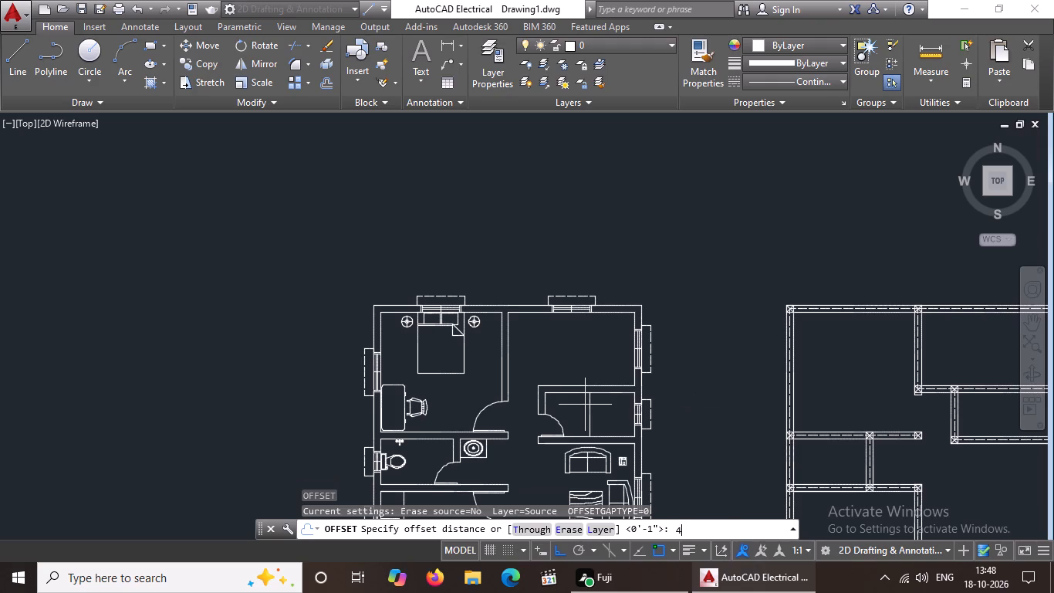
{"action": "key", "text": "apostrophe"}
{"action": "key", "text": "Return"}
{"action": "scroll", "coordinate": [648, 363], "scroll_direction": "up", "scroll_amount": 2}
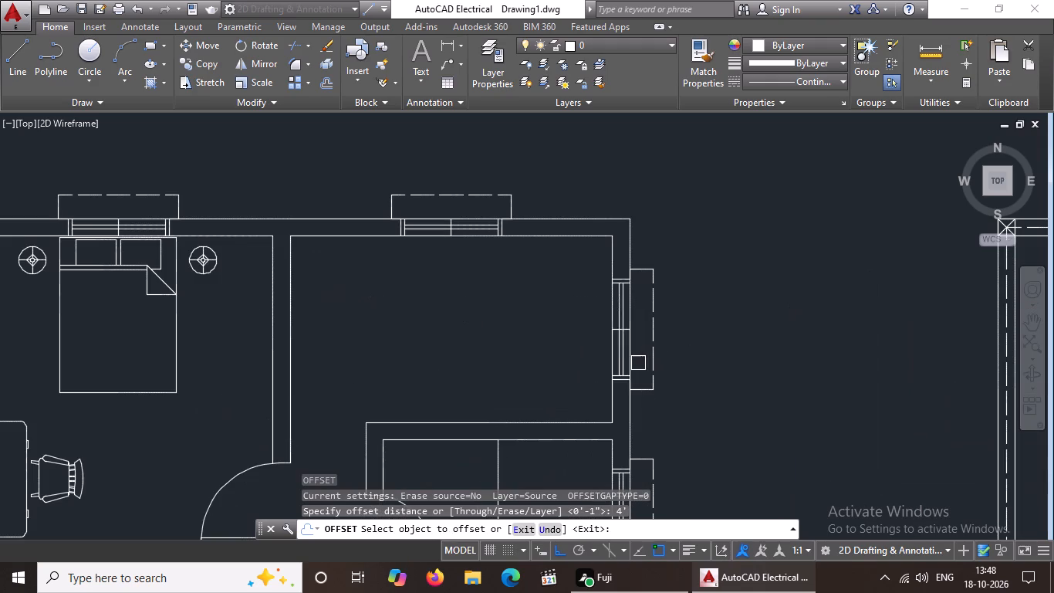
{"action": "left_click", "coordinate": [613, 402]}
{"action": "left_click", "coordinate": [505, 393]}
{"action": "scroll", "coordinate": [535, 379], "scroll_direction": "down", "scroll_amount": 2}
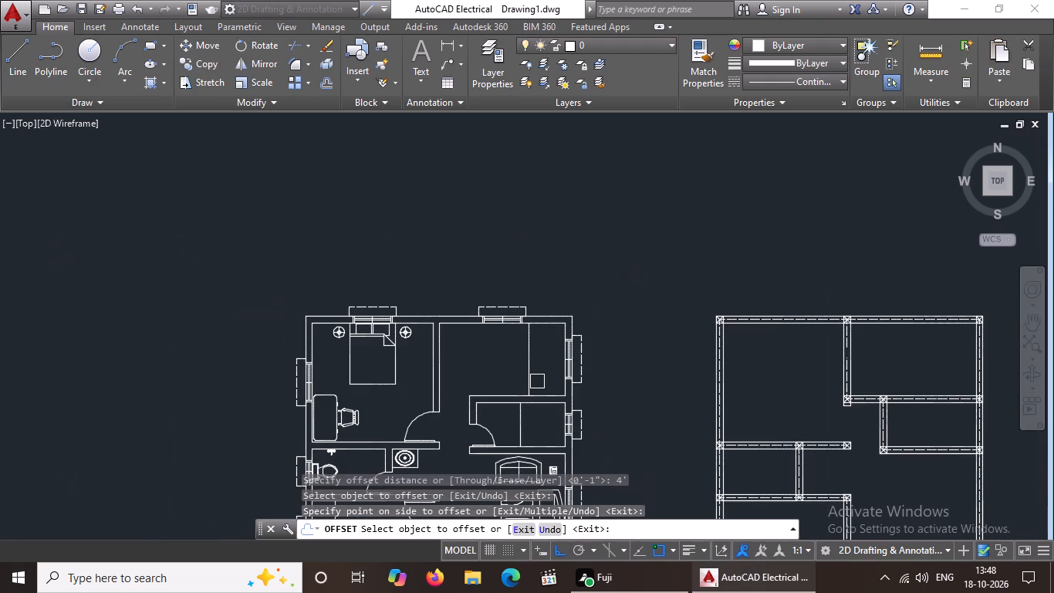
{"action": "key", "text": "Escape"}
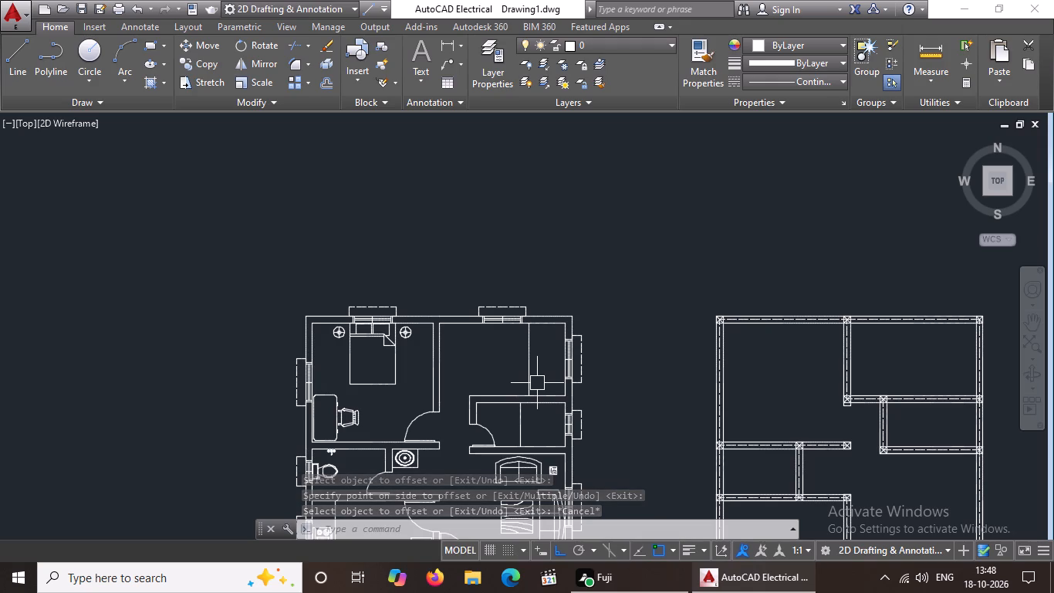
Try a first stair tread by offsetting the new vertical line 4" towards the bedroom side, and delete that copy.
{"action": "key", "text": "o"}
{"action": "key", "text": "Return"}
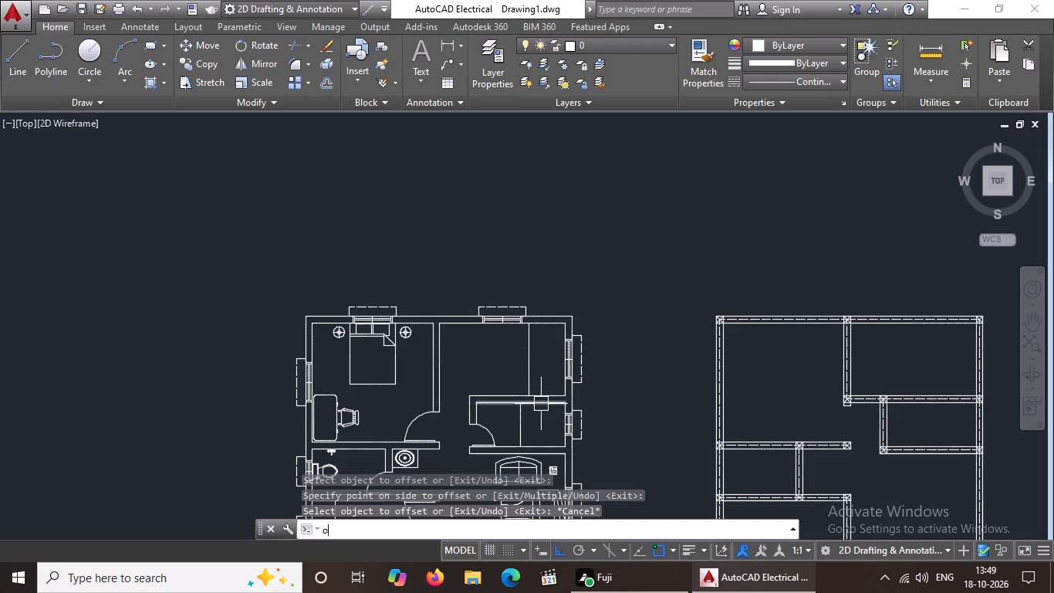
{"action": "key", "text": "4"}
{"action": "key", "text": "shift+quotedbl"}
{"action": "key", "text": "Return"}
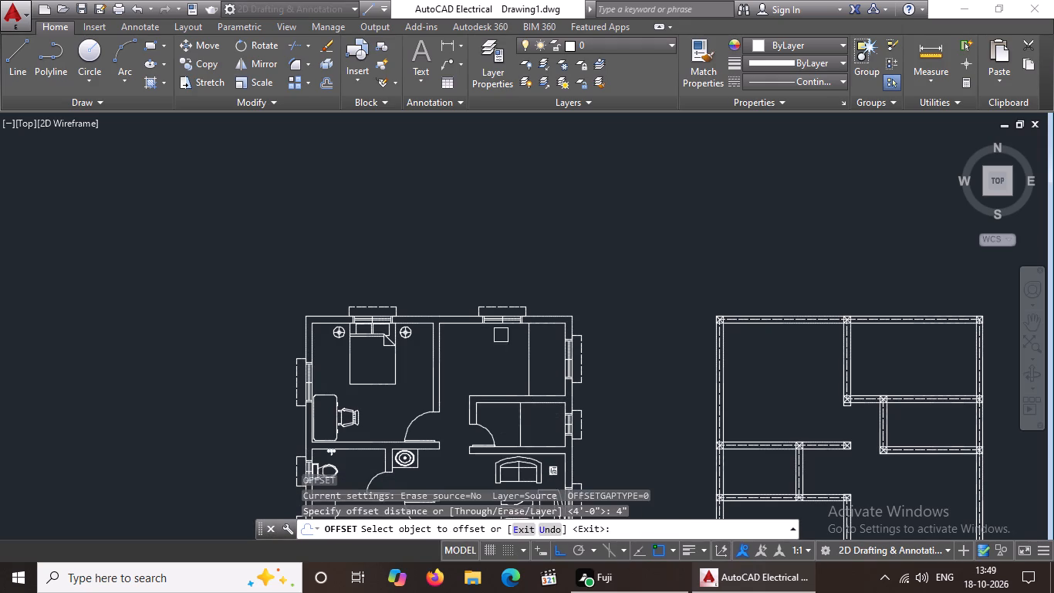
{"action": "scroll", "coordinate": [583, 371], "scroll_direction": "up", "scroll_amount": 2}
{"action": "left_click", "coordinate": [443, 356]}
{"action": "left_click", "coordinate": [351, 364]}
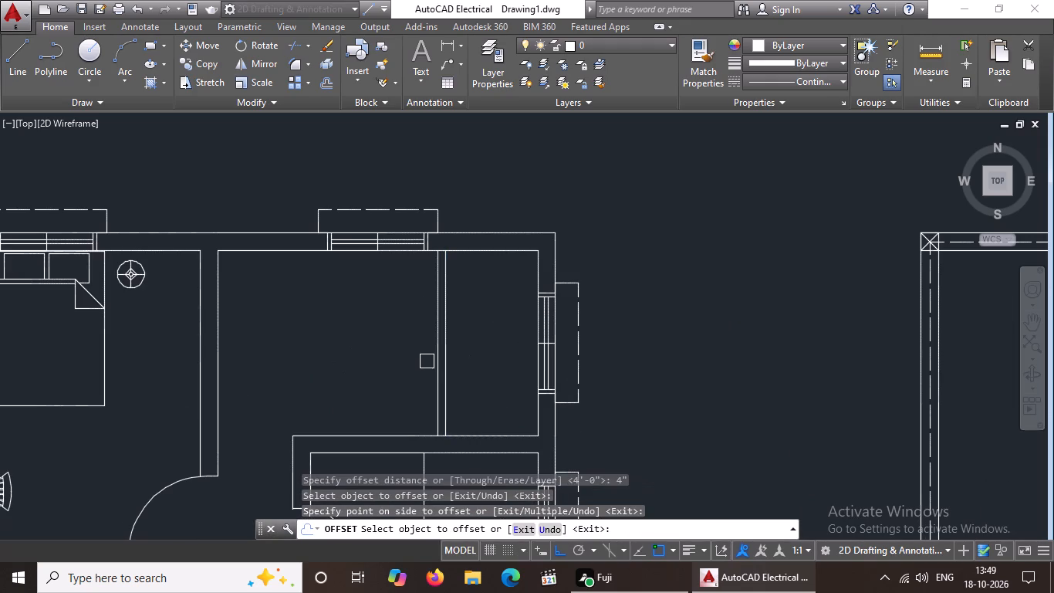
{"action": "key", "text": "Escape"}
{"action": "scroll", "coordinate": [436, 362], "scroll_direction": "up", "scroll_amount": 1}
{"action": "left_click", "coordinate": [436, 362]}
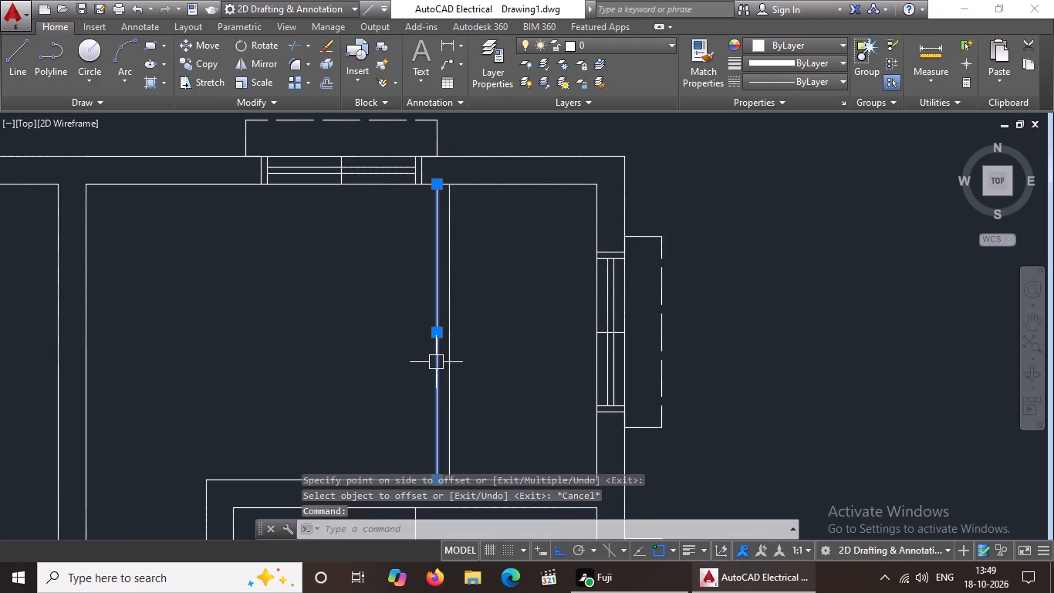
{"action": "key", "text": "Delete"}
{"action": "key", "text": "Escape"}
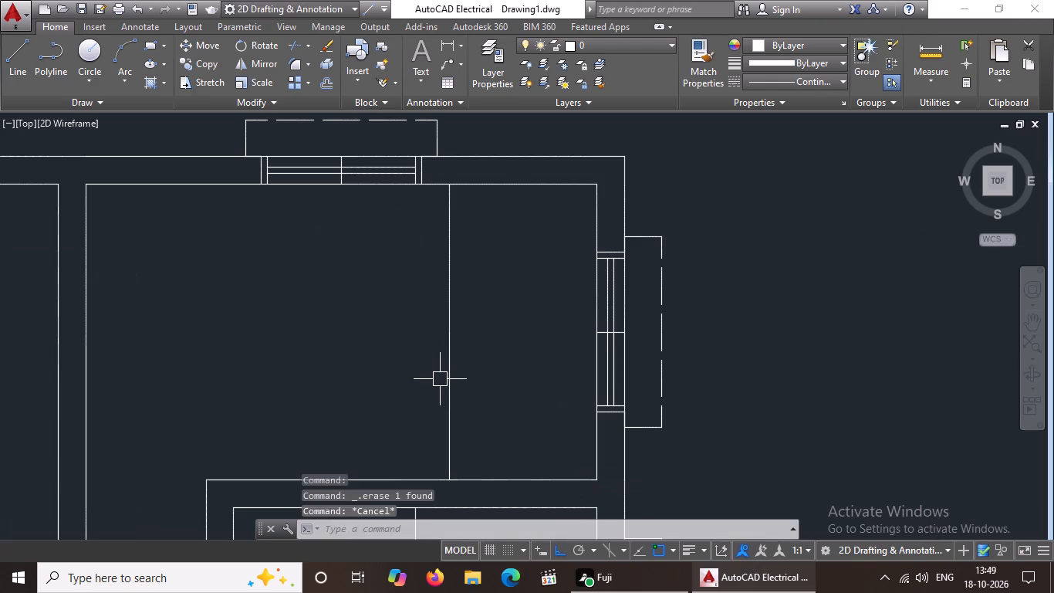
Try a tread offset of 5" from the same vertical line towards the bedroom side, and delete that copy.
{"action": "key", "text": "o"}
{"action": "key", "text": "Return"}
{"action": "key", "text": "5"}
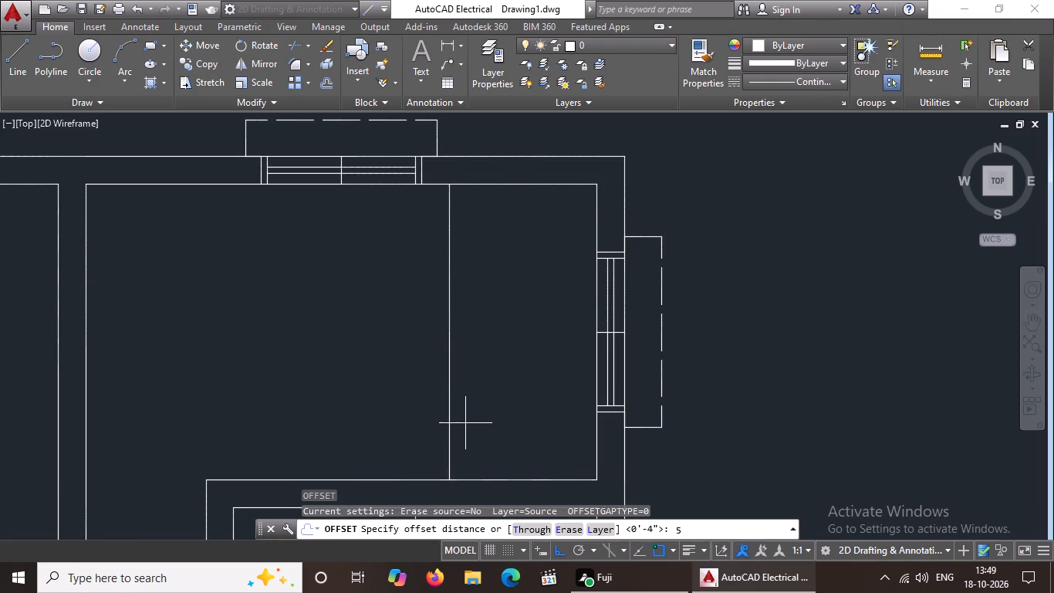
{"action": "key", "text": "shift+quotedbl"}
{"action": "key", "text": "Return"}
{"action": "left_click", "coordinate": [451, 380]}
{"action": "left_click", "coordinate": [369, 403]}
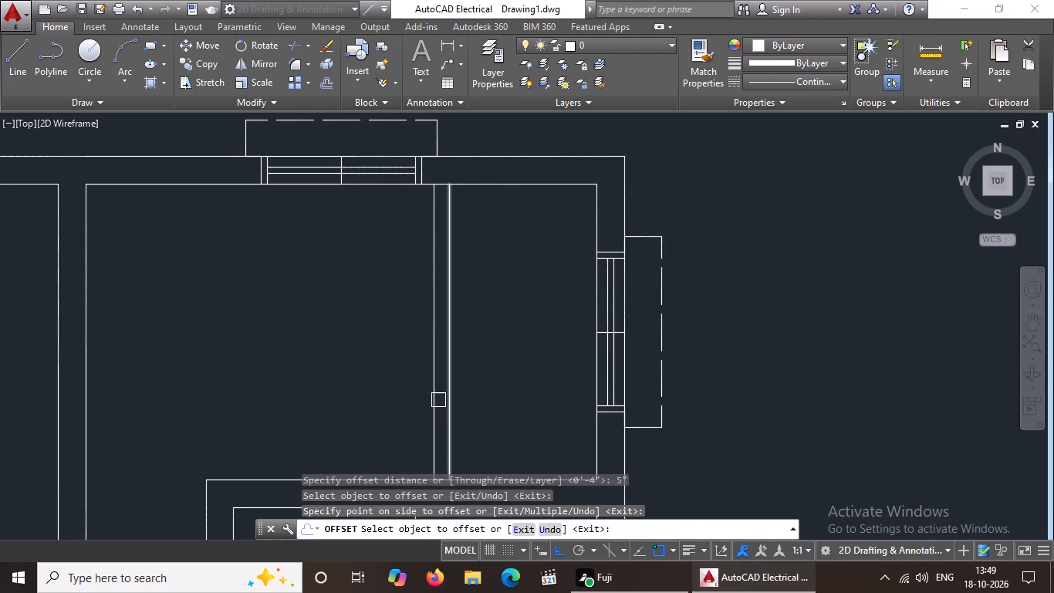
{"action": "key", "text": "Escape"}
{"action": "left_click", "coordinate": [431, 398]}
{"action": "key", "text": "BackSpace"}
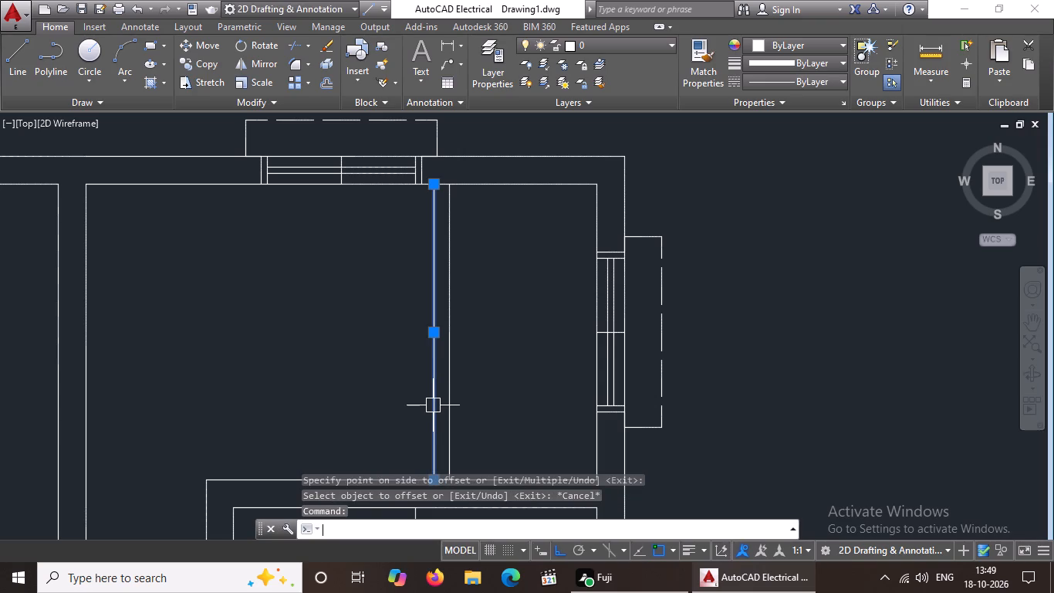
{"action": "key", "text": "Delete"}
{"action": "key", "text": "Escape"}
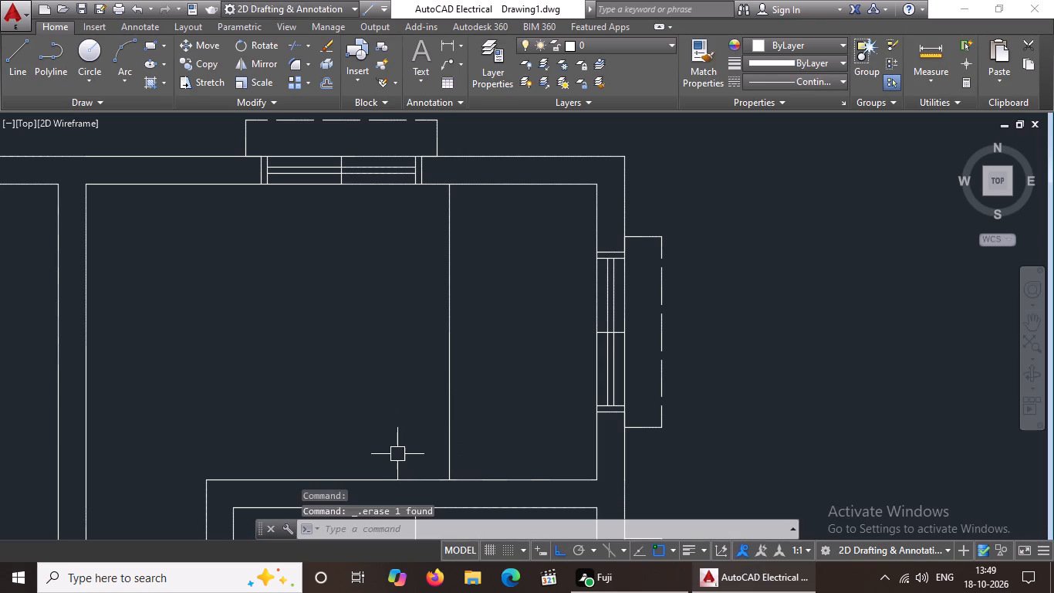
Offset the vertical line 8" towards the bedroom side three times in succession to start the stair treads.
{"action": "key", "text": "o"}
{"action": "key", "text": "Return"}
{"action": "key", "text": "8"}
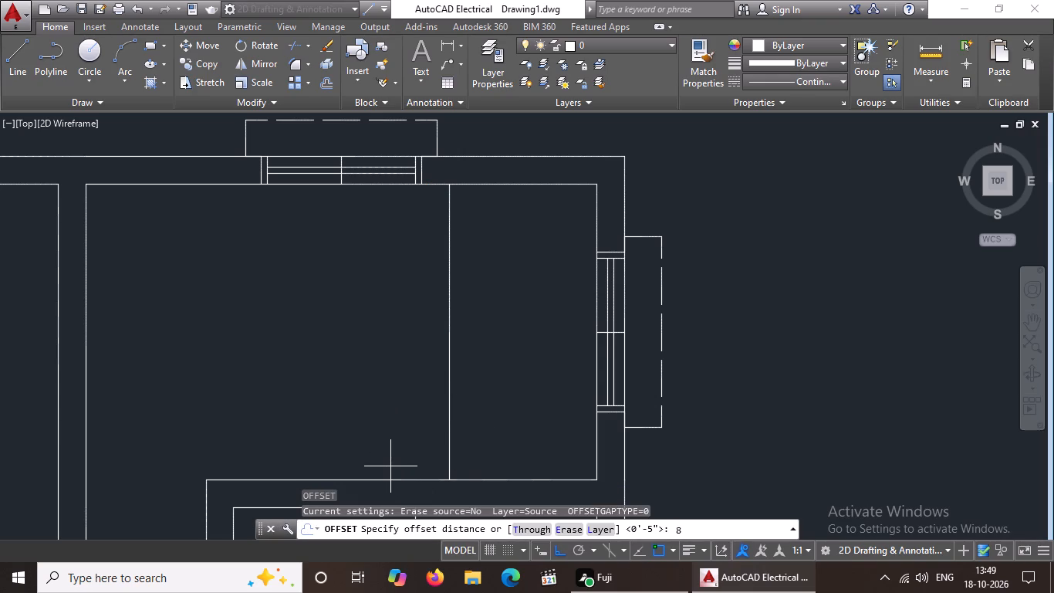
{"action": "key", "text": "shift+quotedbl"}
{"action": "key", "text": "Return"}
{"action": "left_click_drag", "start_coordinate": [444, 368], "coordinate": [435, 372]}
{"action": "left_click_drag", "start_coordinate": [312, 388], "coordinate": [340, 380]}
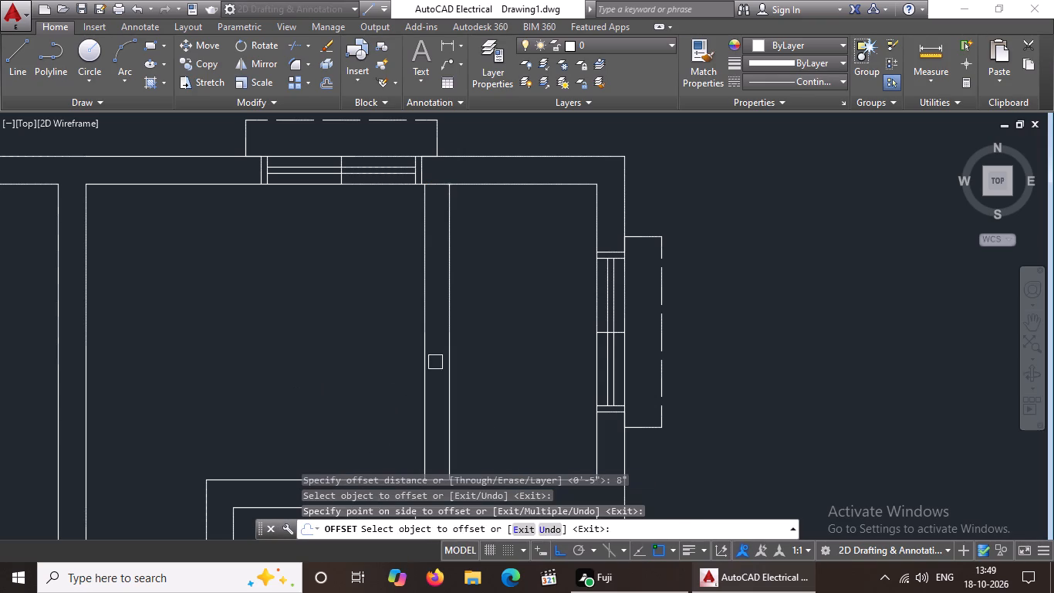
{"action": "left_click_drag", "start_coordinate": [424, 373], "coordinate": [417, 375]}
{"action": "left_click_drag", "start_coordinate": [250, 408], "coordinate": [257, 403]}
{"action": "left_click", "coordinate": [402, 373]}
{"action": "left_click", "coordinate": [294, 376]}
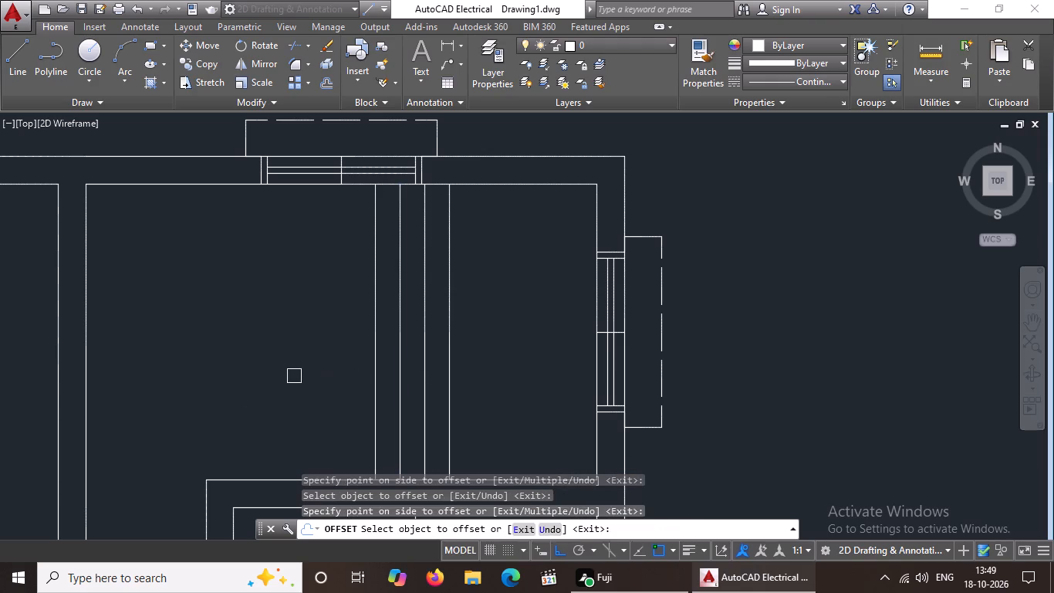
Continue the stair with six more 8" tread offsets, each taken from the last line towards the bedroom side.
{"action": "left_click_drag", "start_coordinate": [375, 364], "coordinate": [367, 368]}
{"action": "left_click_drag", "start_coordinate": [309, 384], "coordinate": [324, 374]}
{"action": "left_click", "coordinate": [343, 380]}
{"action": "left_click_drag", "start_coordinate": [248, 398], "coordinate": [284, 388]}
{"action": "left_click", "coordinate": [347, 373]}
{"action": "left_click", "coordinate": [299, 391]}
{"action": "left_click_drag", "start_coordinate": [324, 373], "coordinate": [309, 381]}
{"action": "left_click_drag", "start_coordinate": [208, 395], "coordinate": [231, 388]}
{"action": "left_click_drag", "start_coordinate": [300, 390], "coordinate": [287, 394]}
{"action": "left_click_drag", "start_coordinate": [214, 412], "coordinate": [227, 402]}
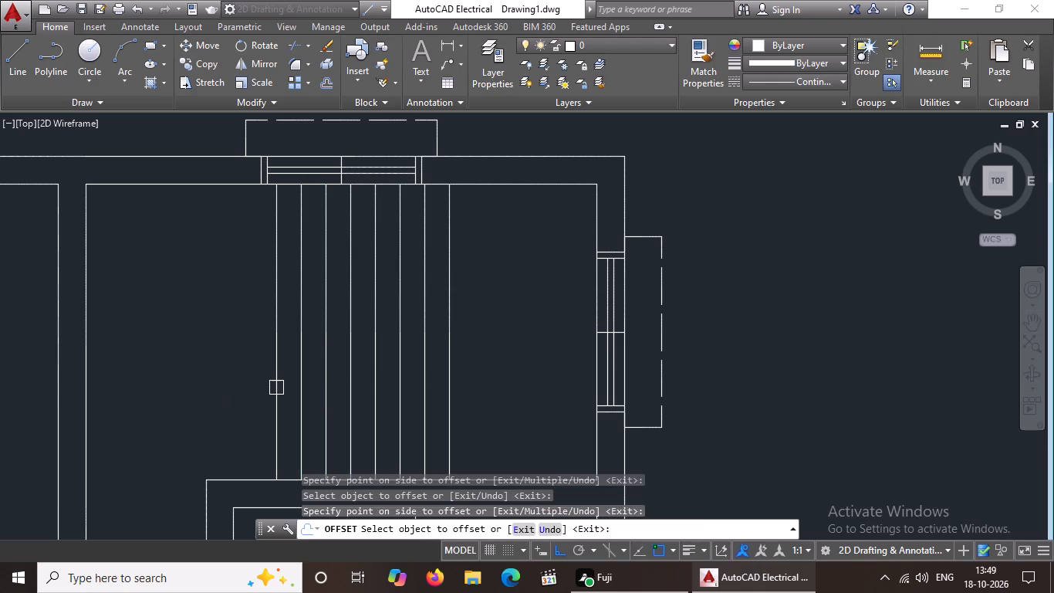
{"action": "left_click", "coordinate": [276, 388]}
{"action": "left_click", "coordinate": [196, 398]}
{"action": "left_click", "coordinate": [252, 379]}
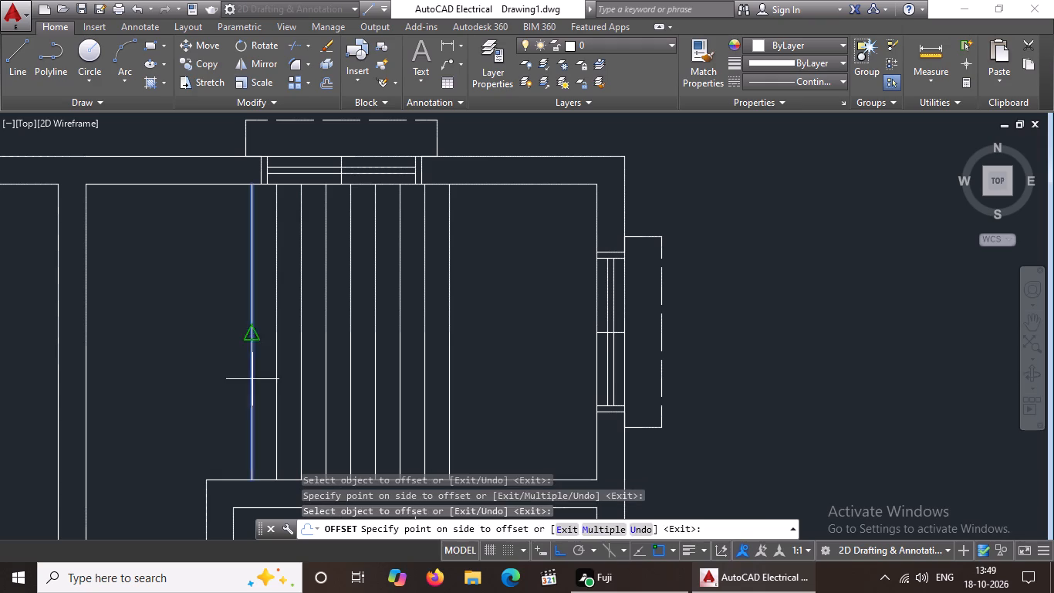
{"action": "left_click", "coordinate": [209, 389]}
{"action": "scroll", "coordinate": [308, 372], "scroll_direction": "down", "scroll_amount": 1}
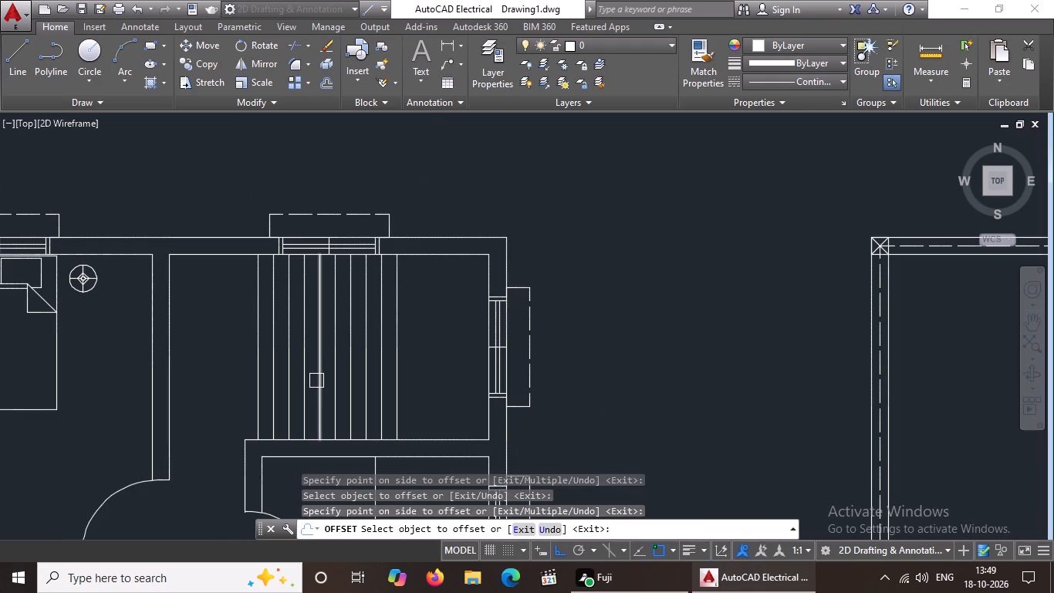
{"action": "key", "text": "Escape"}
Draw the stair's horizontal dividing line through the tread midpoints and on across the landing to the right exterior wall.
{"action": "left_click", "coordinate": [13, 59]}
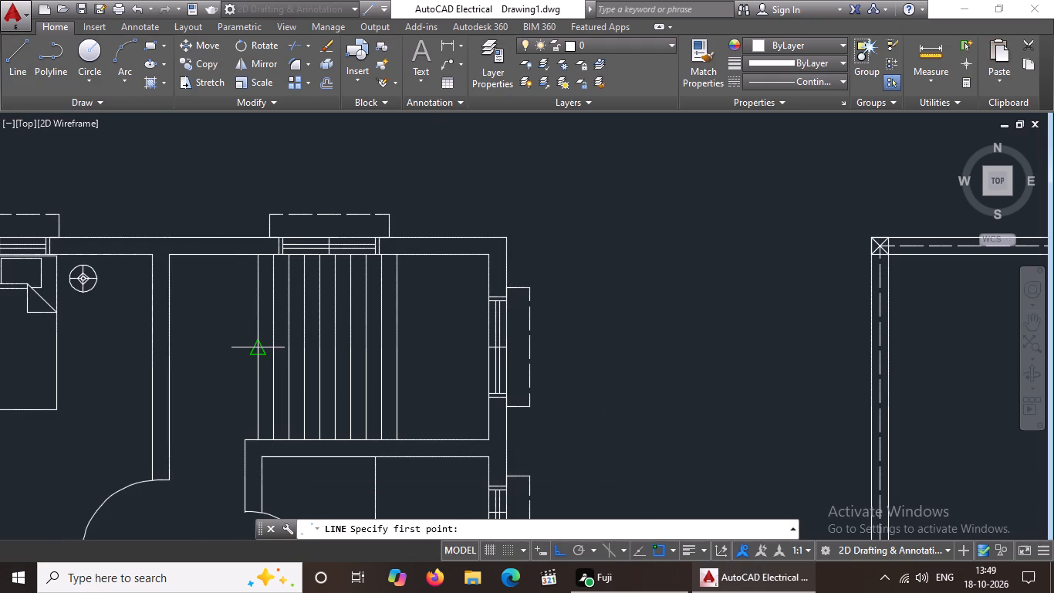
{"action": "left_click_drag", "start_coordinate": [257, 351], "coordinate": [269, 351]}
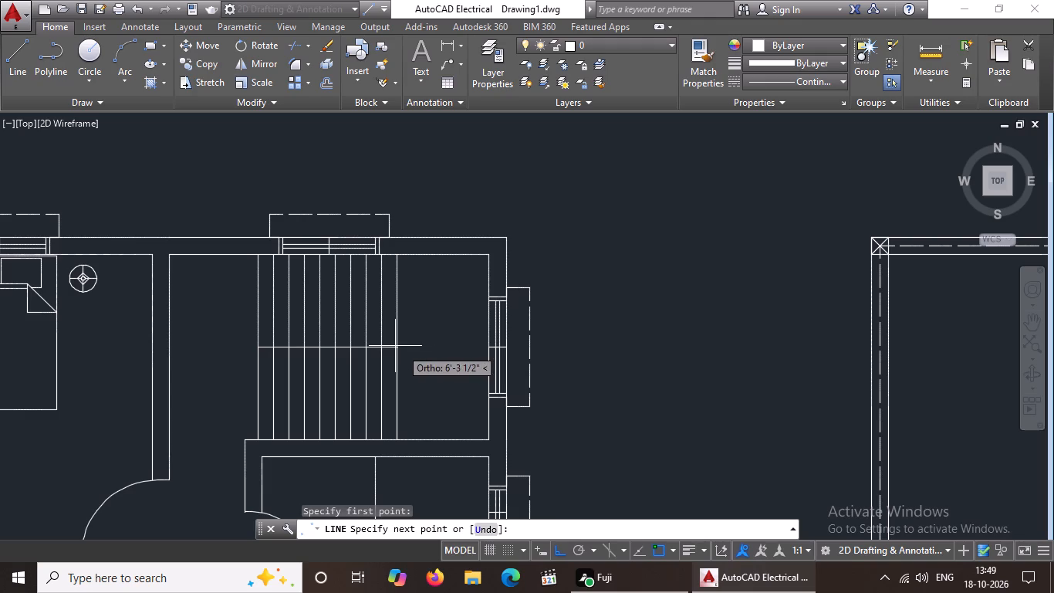
{"action": "left_click", "coordinate": [394, 344]}
{"action": "key", "text": "Escape"}
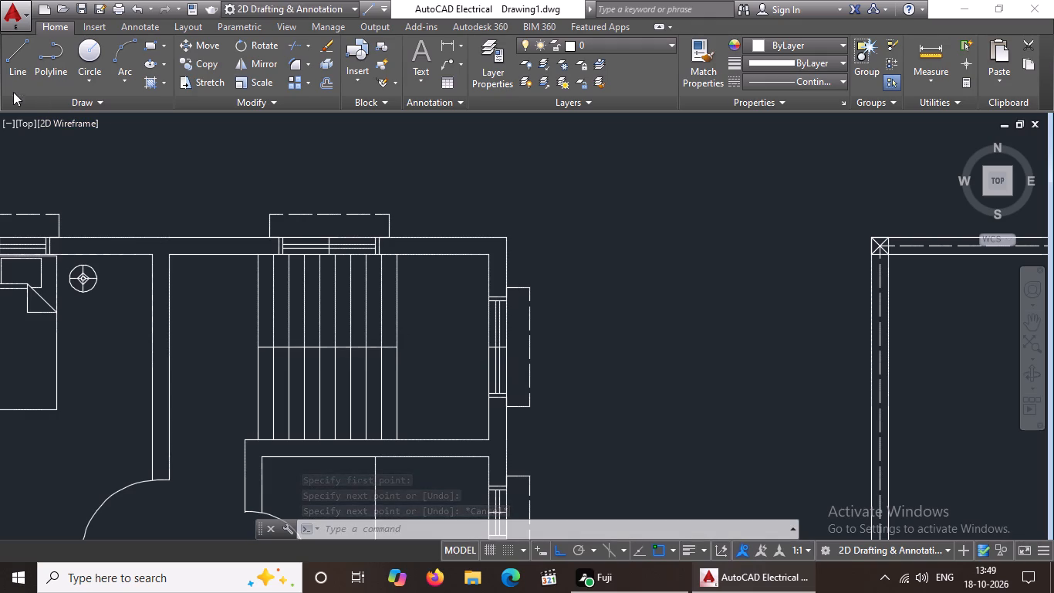
{"action": "left_click", "coordinate": [15, 66]}
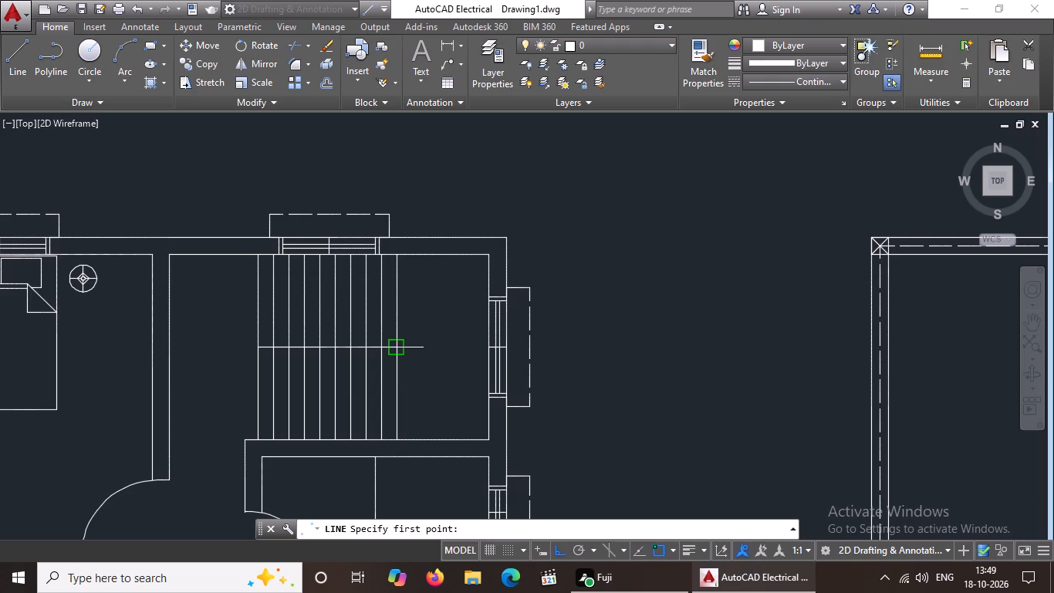
{"action": "left_click", "coordinate": [398, 347]}
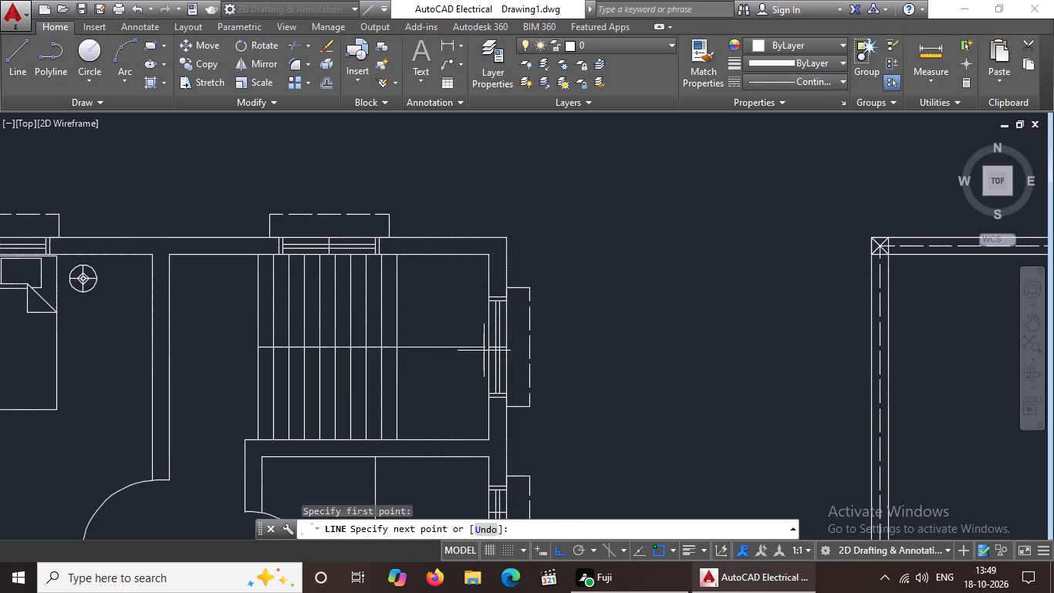
{"action": "left_click", "coordinate": [491, 347]}
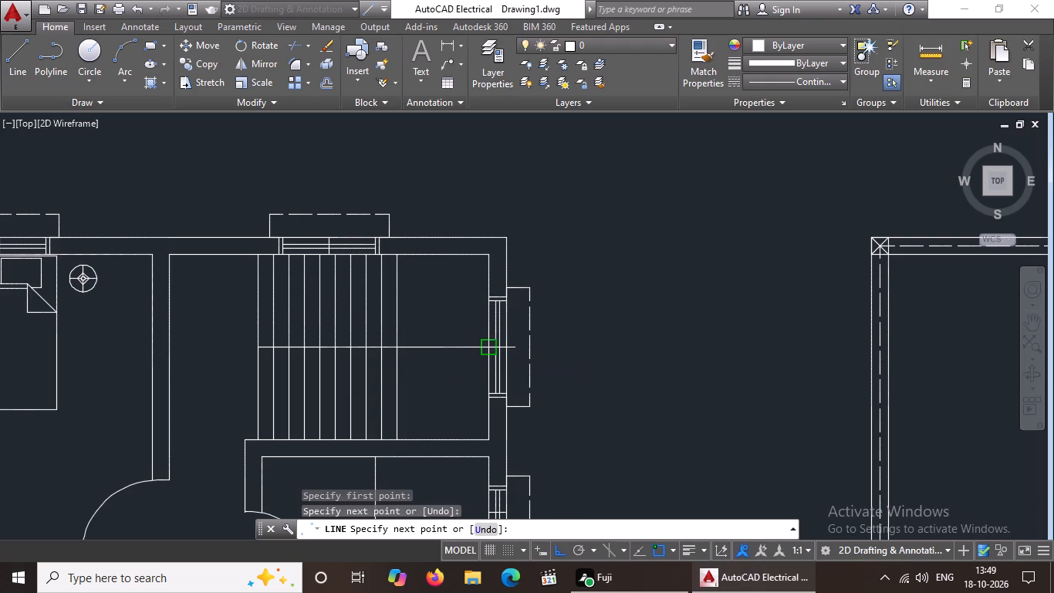
{"action": "key", "text": "Escape"}
Place a multiline text box on the open bedroom floor just below the bed.
{"action": "scroll", "coordinate": [491, 344], "scroll_direction": "down", "scroll_amount": 2}
{"action": "middle_click_drag", "start_coordinate": [508, 374], "coordinate": [513, 343]}
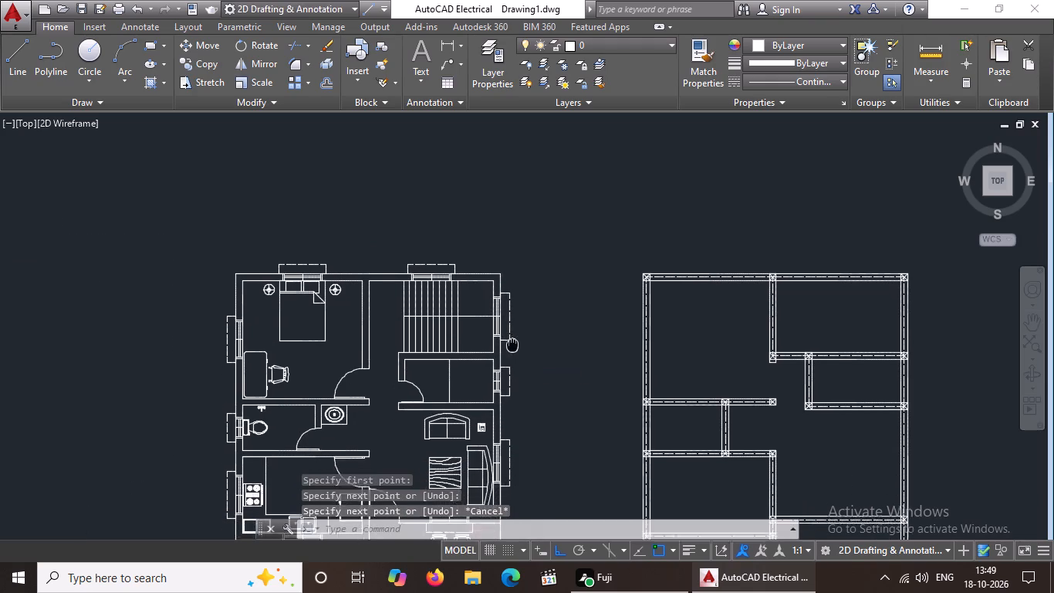
{"action": "middle_click_drag", "start_coordinate": [513, 343], "coordinate": [518, 331]}
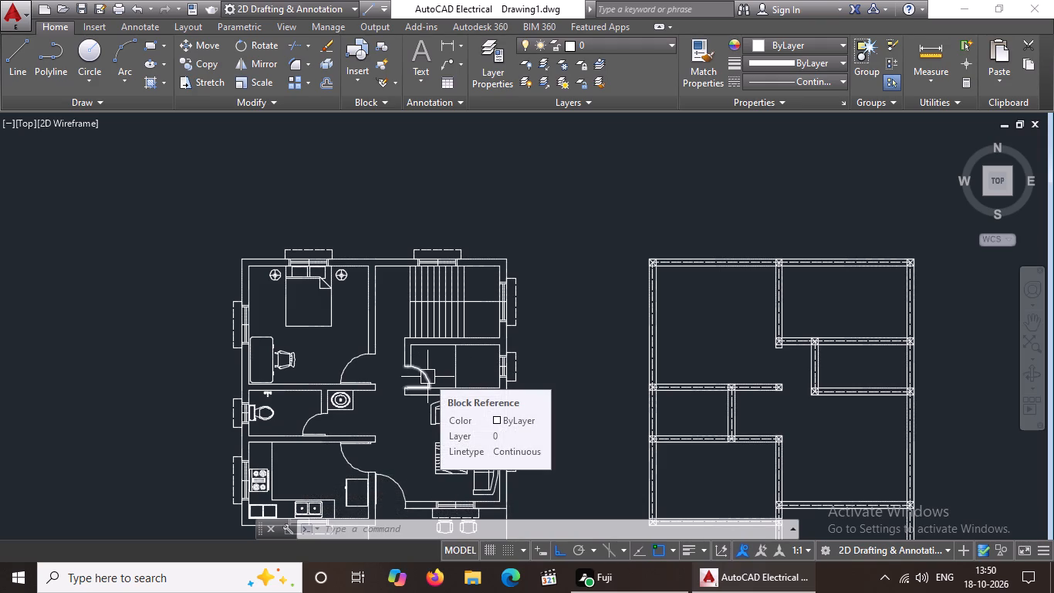
{"action": "middle_click_drag", "start_coordinate": [427, 377], "coordinate": [451, 290]}
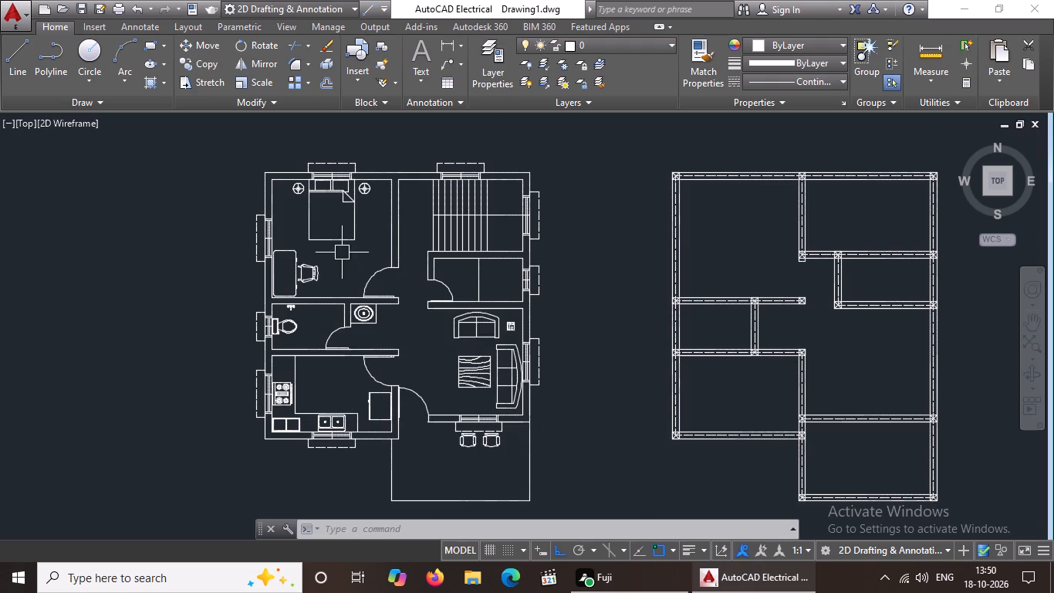
{"action": "scroll", "coordinate": [342, 252], "scroll_direction": "up", "scroll_amount": 2}
{"action": "scroll", "coordinate": [339, 238], "scroll_direction": "down", "scroll_amount": 1}
{"action": "left_click", "coordinate": [420, 78]}
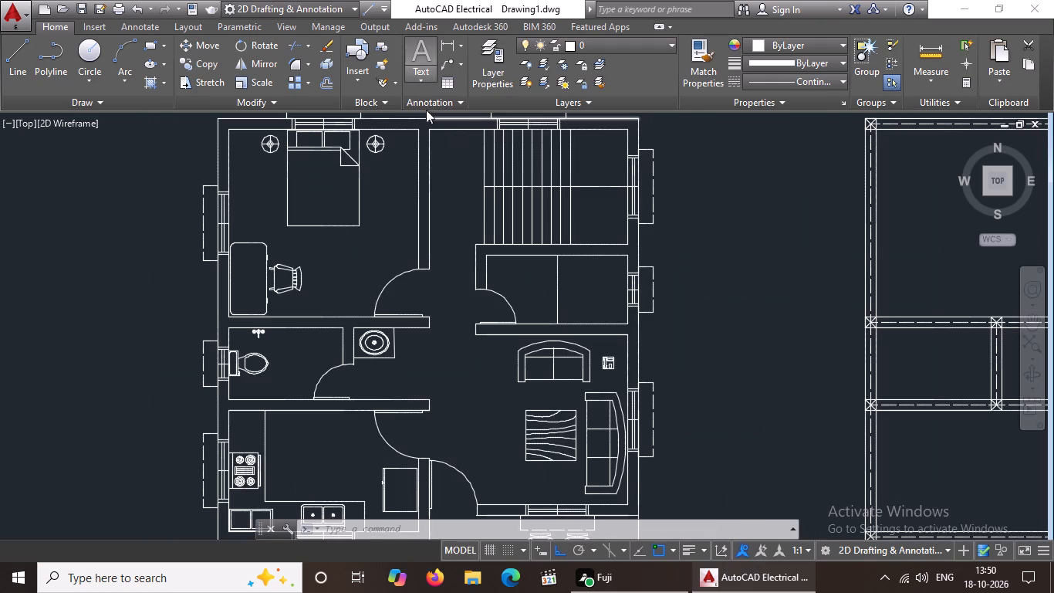
{"action": "left_click", "coordinate": [434, 97]}
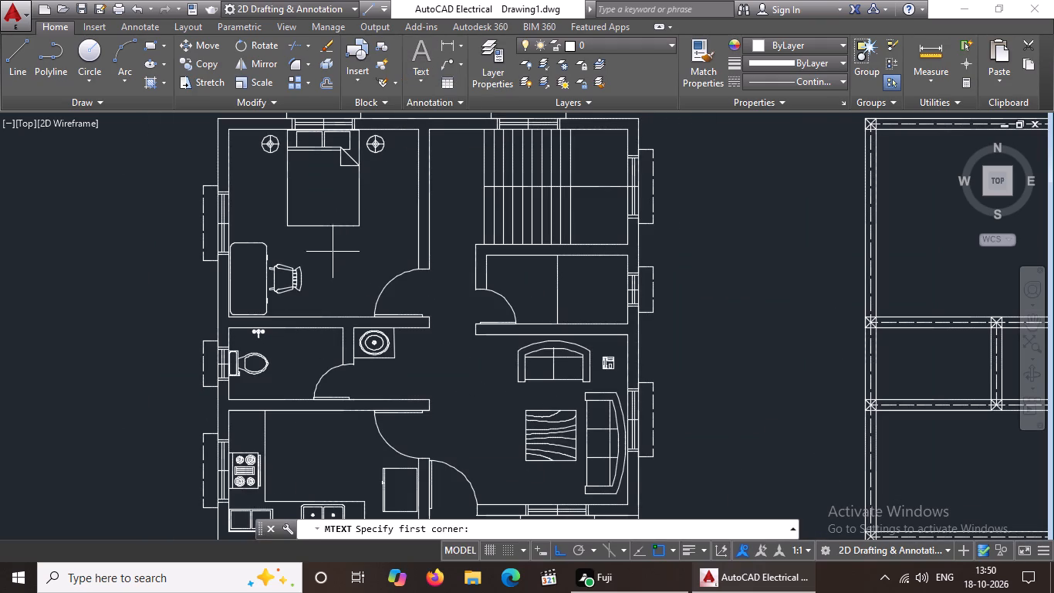
{"action": "left_click", "coordinate": [323, 248]}
{"action": "left_click", "coordinate": [383, 277]}
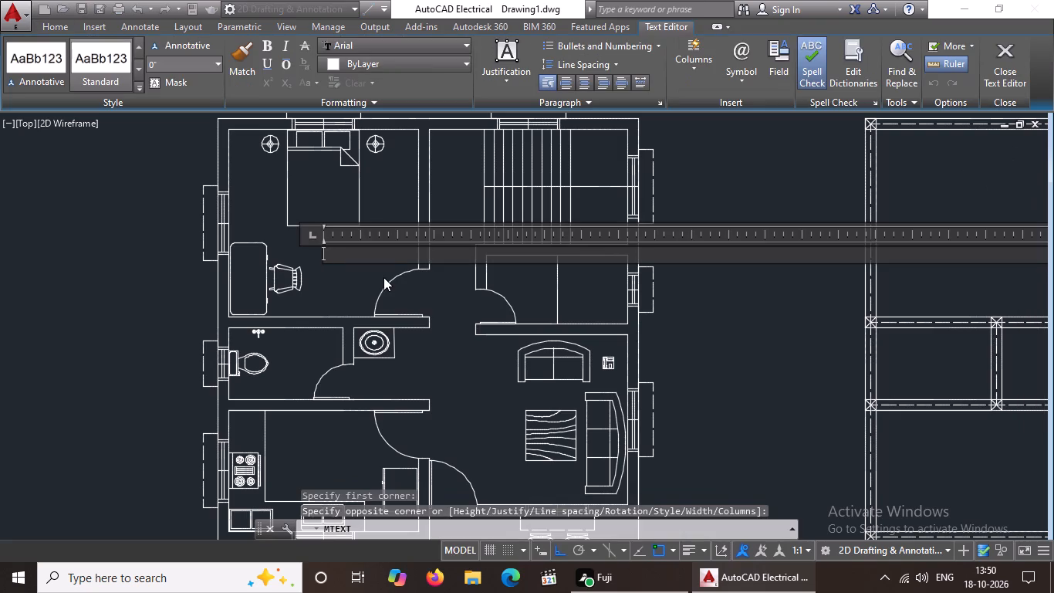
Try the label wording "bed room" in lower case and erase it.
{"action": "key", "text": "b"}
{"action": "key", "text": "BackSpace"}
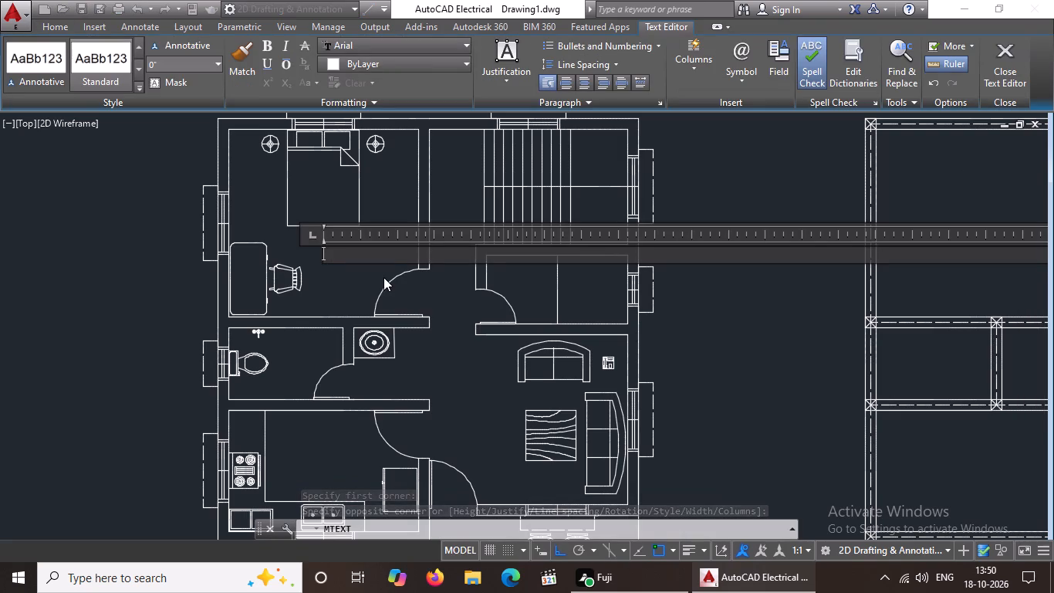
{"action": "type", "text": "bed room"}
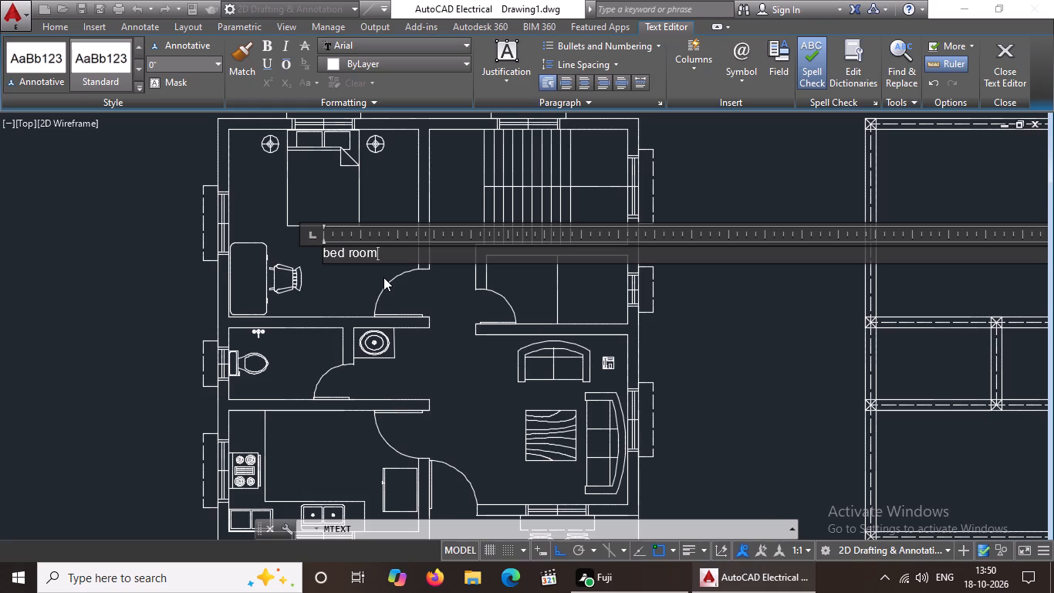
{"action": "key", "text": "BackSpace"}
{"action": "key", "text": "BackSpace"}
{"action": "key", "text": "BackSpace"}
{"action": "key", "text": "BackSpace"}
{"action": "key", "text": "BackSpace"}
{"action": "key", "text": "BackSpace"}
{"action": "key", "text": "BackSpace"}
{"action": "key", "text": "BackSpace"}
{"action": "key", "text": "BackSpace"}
Enter the room label as two lines, BEDROOM and 13'3"X13'1", and finish the text.
{"action": "type", "text": "BED"}
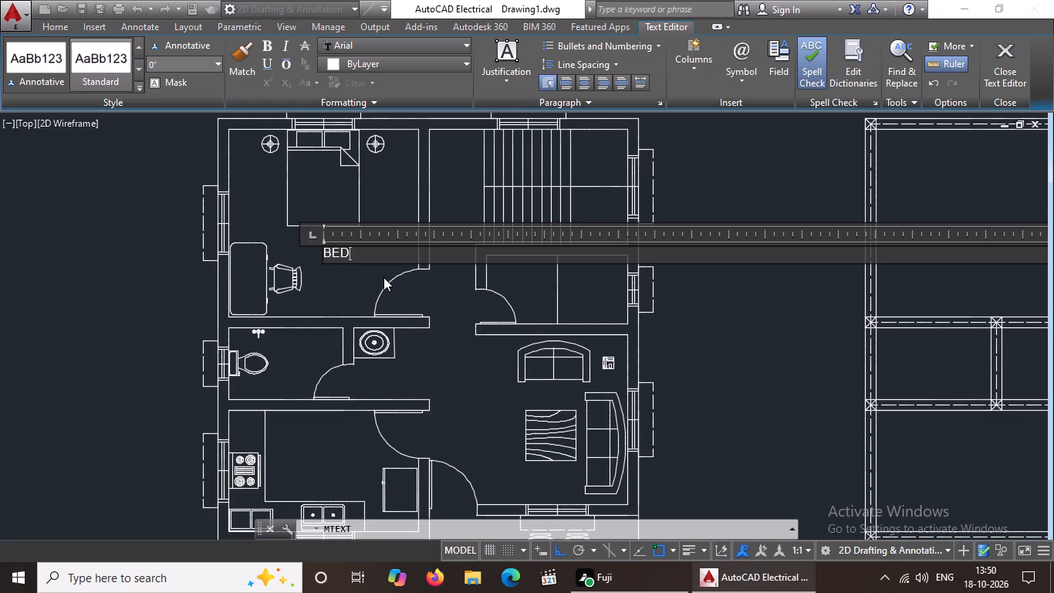
{"action": "type", "text": "ROO"}
{"action": "key", "text": "m"}
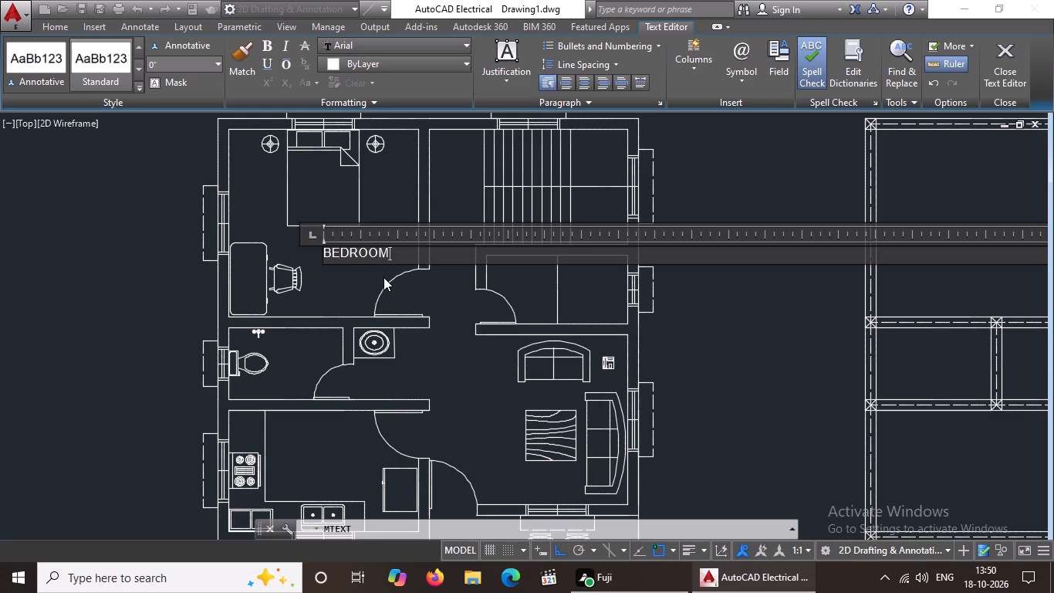
{"action": "key", "text": "Return"}
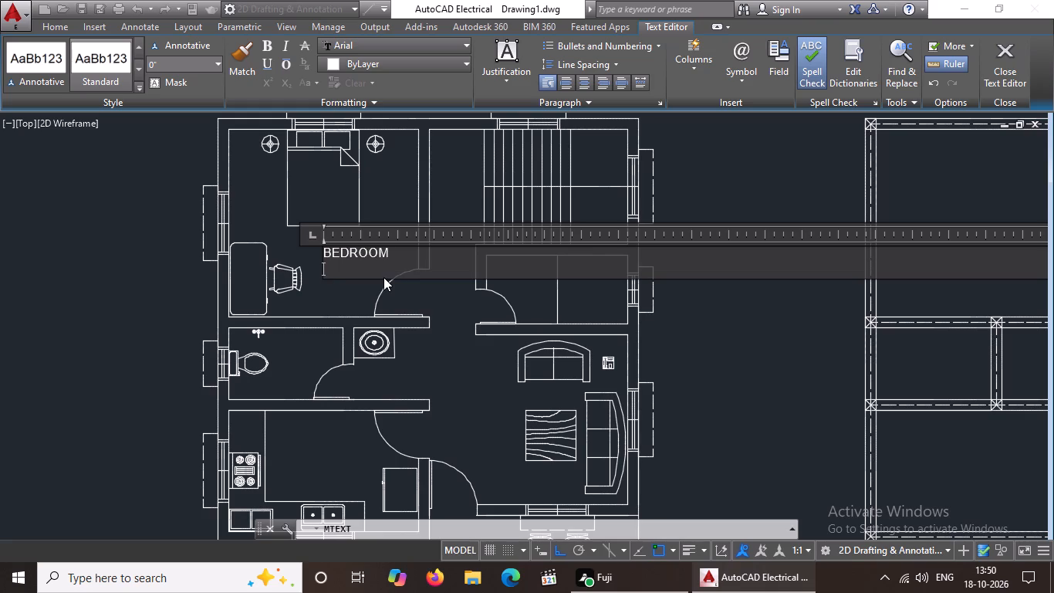
{"action": "type", "text": "13'3\""}
{"action": "key", "text": "x"}
{"action": "type", "text": "13'1"}
{"action": "key", "text": "shift+quotedbl"}
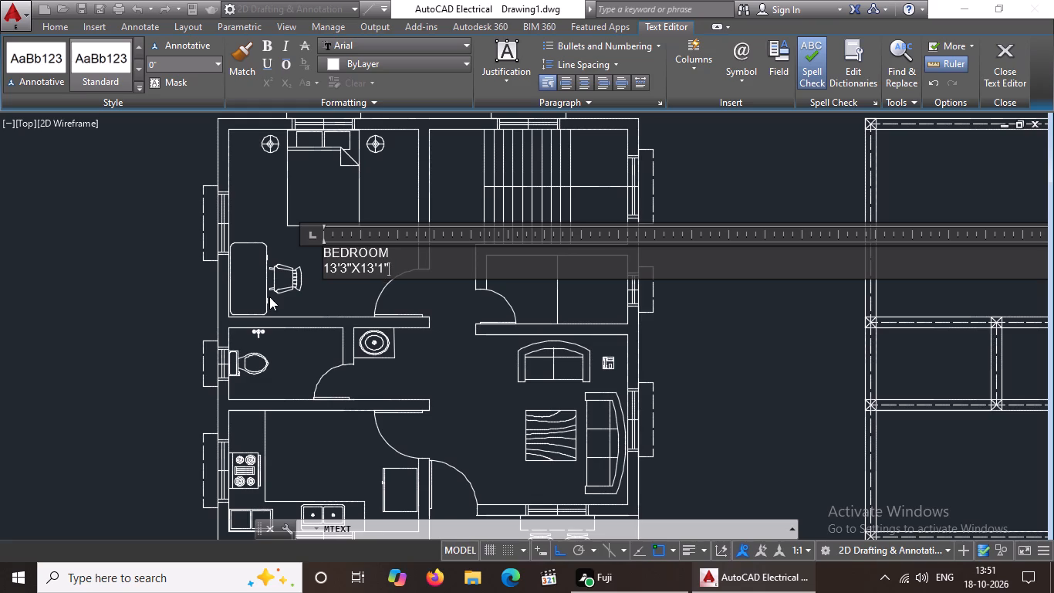
{"action": "left_click", "coordinate": [319, 285]}
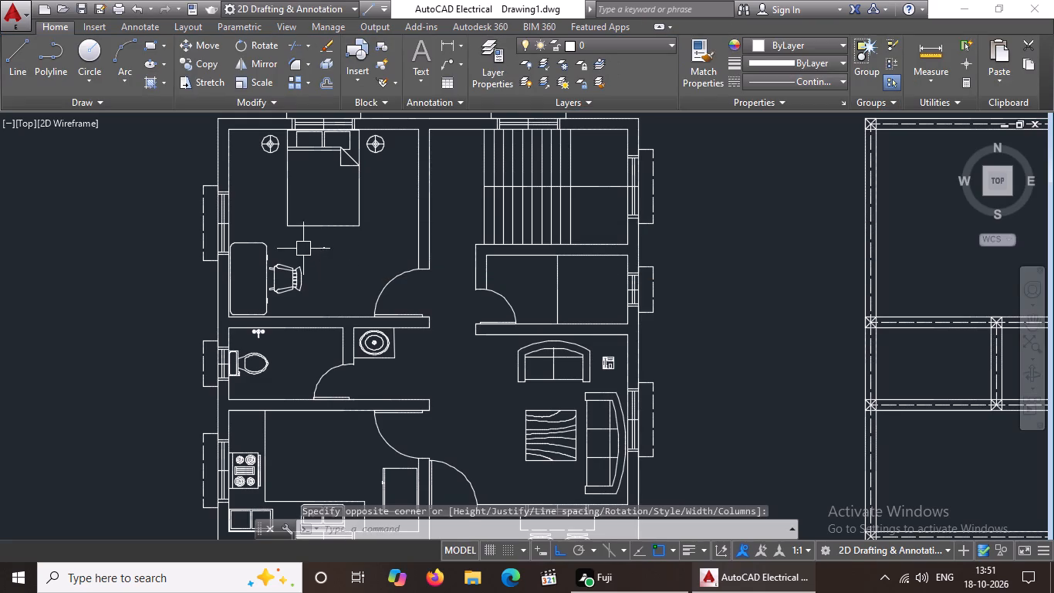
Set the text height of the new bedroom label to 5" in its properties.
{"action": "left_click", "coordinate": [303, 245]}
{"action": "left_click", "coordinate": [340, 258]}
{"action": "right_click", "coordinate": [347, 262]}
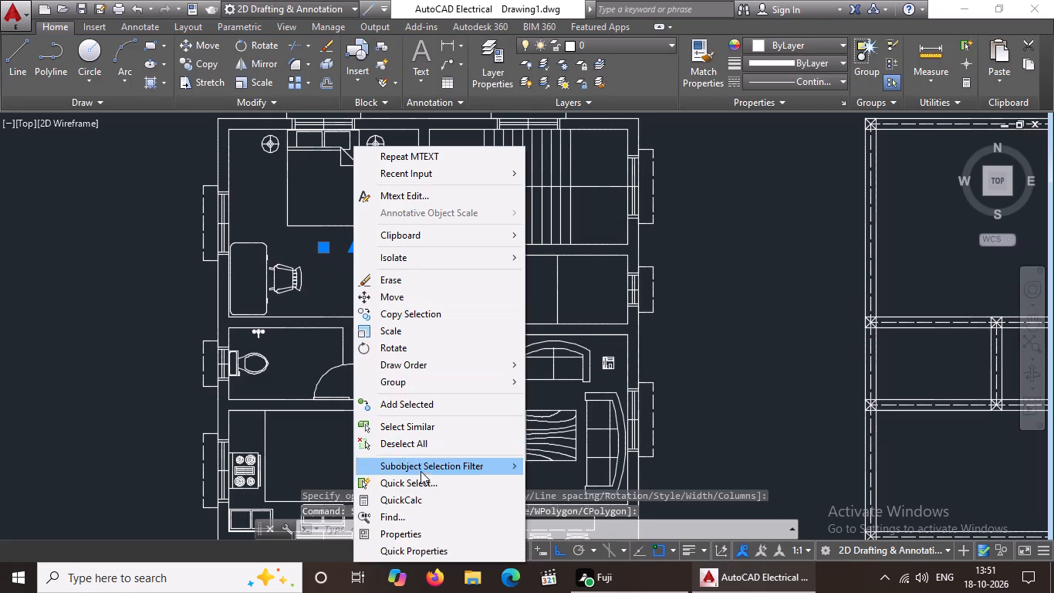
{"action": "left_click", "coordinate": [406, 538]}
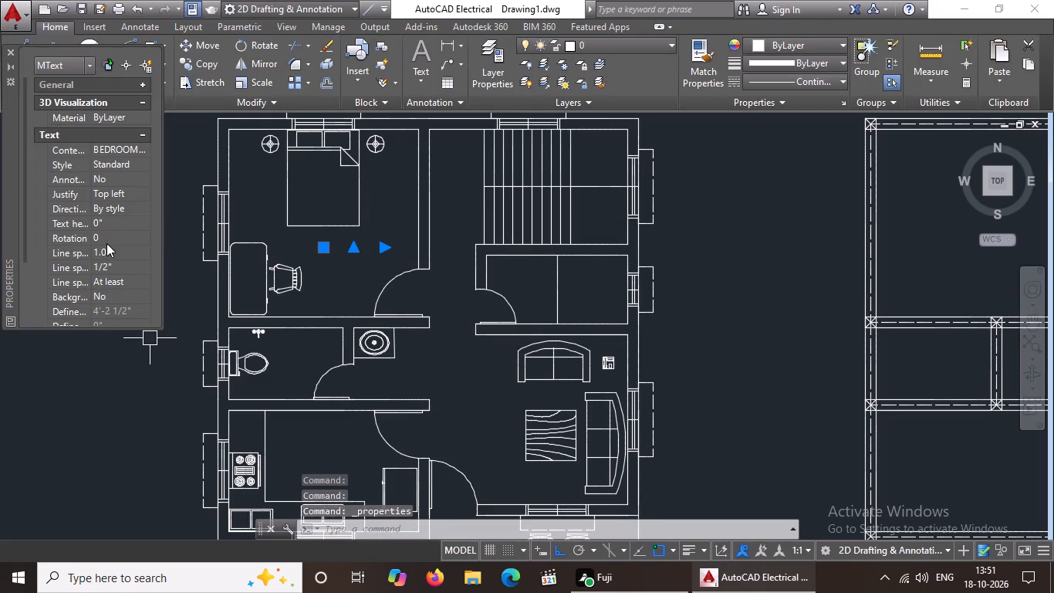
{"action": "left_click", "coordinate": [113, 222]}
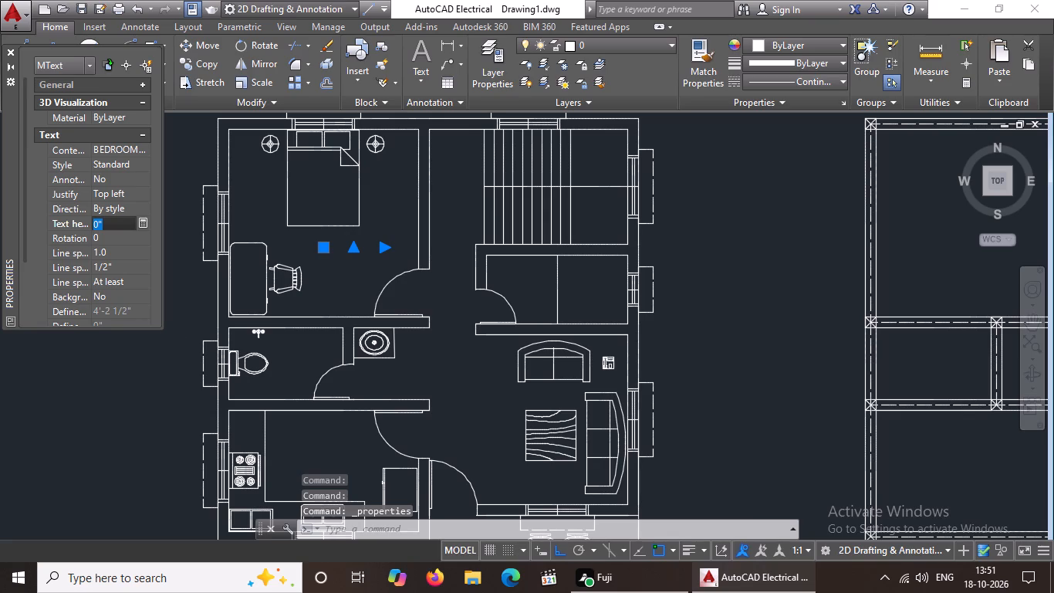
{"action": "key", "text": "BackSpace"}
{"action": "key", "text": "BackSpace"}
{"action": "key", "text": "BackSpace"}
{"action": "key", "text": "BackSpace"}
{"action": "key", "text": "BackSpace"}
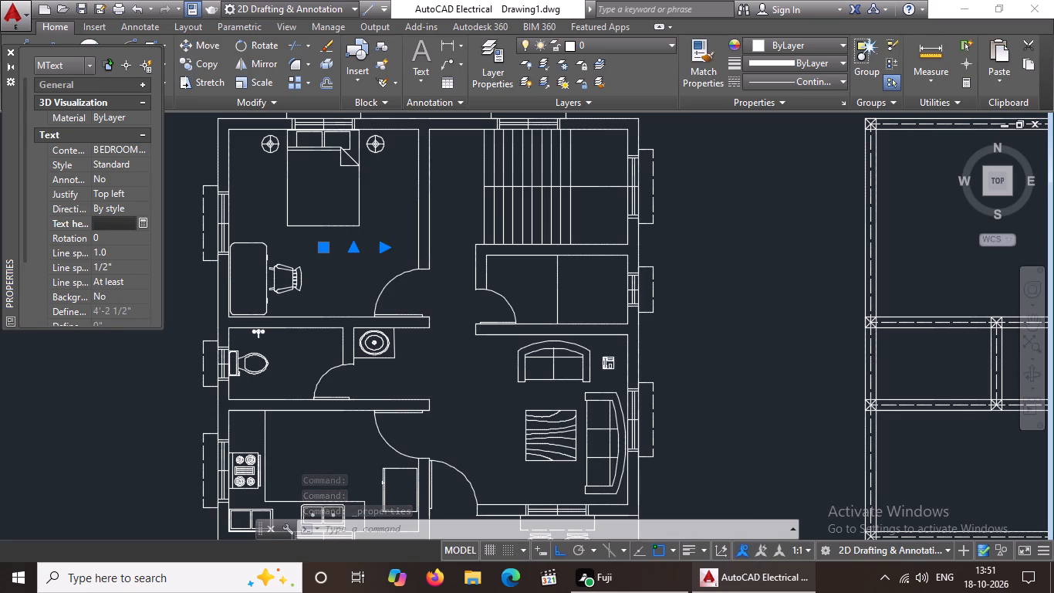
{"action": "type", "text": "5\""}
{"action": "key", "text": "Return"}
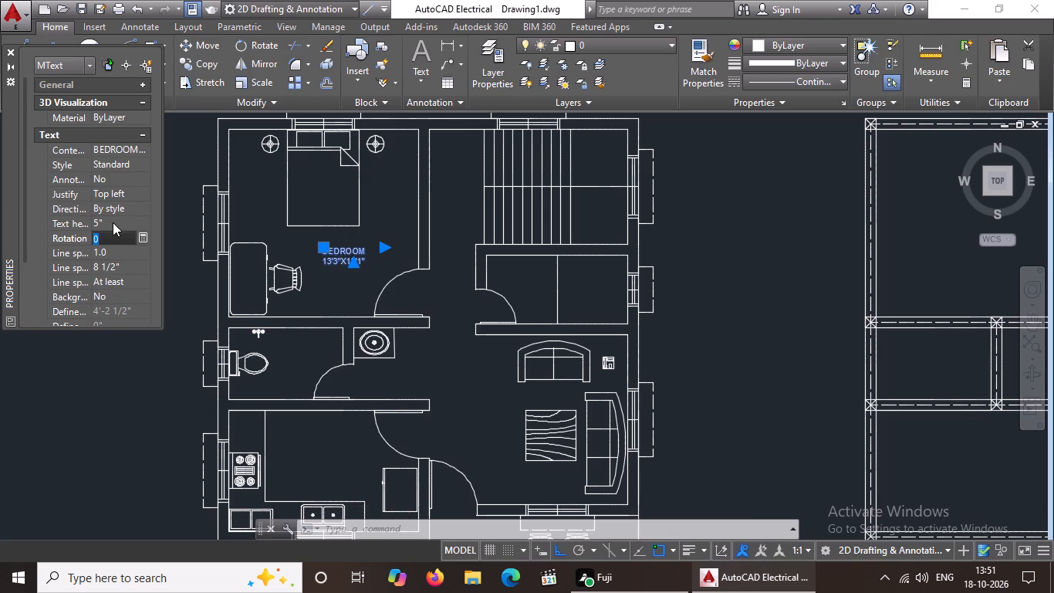
Set the bedroom label's text height to 8" and close its properties.
{"action": "left_click", "coordinate": [117, 219]}
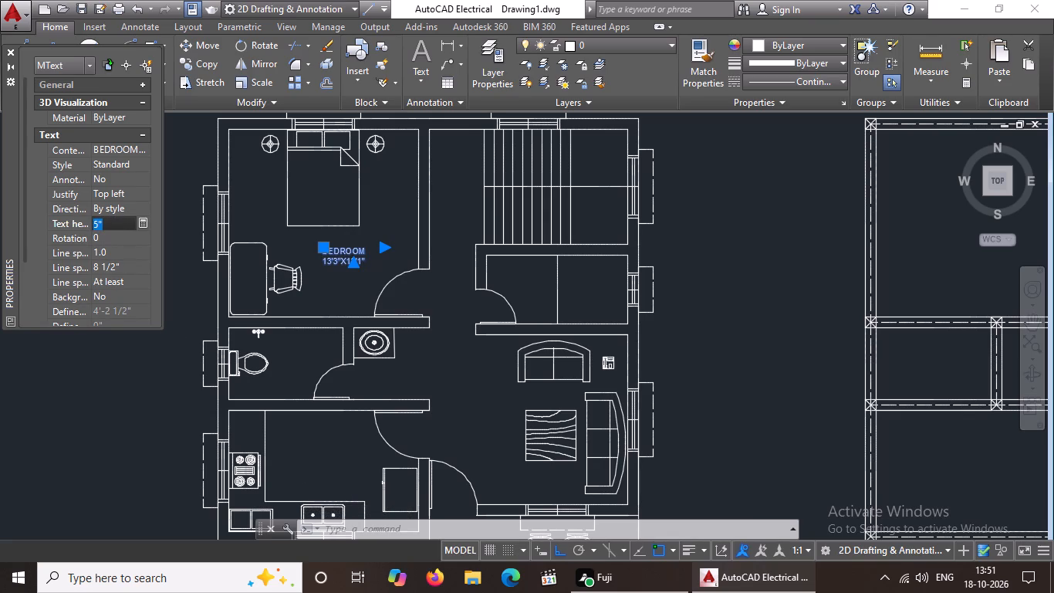
{"action": "key", "text": "BackSpace"}
{"action": "key", "text": "BackSpace"}
{"action": "key", "text": "BackSpace"}
{"action": "key", "text": "BackSpace"}
{"action": "key", "text": "BackSpace"}
{"action": "key", "text": "BackSpace"}
{"action": "key", "text": "BackSpace"}
{"action": "type", "text": "8\""}
{"action": "key", "text": "Return"}
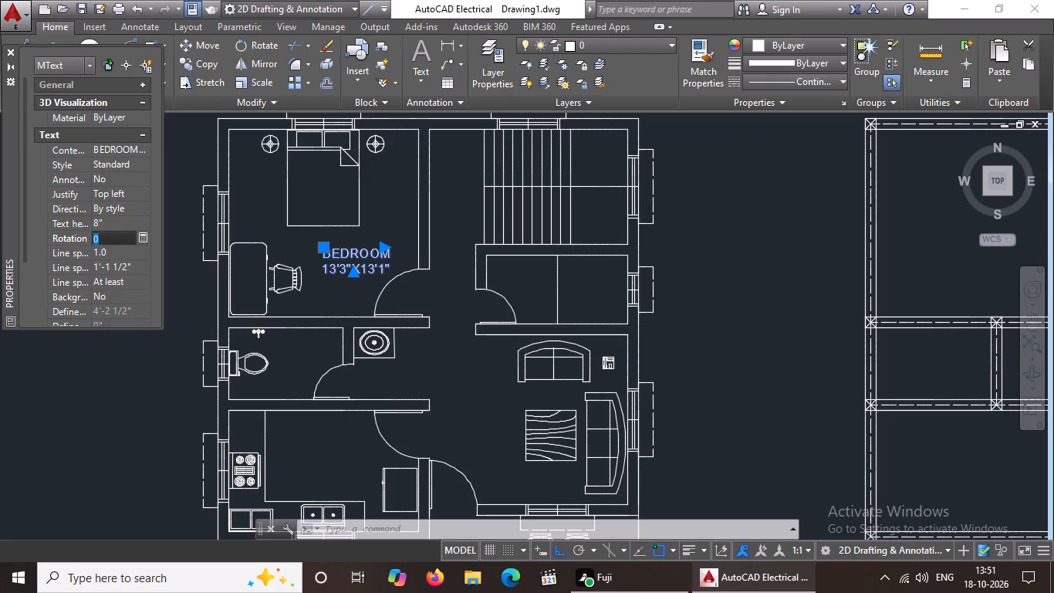
{"action": "left_click", "coordinate": [8, 48]}
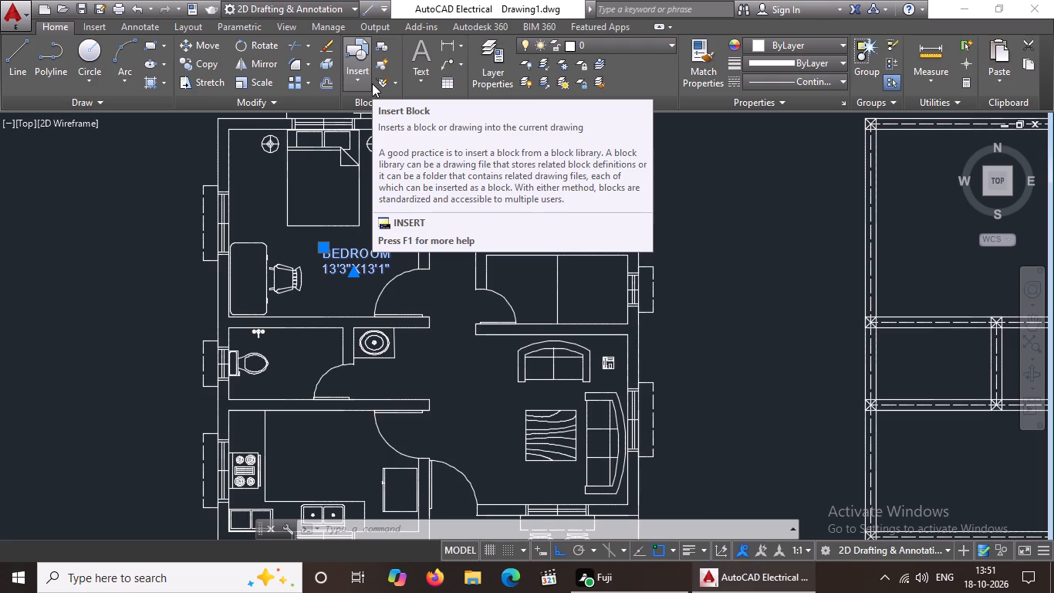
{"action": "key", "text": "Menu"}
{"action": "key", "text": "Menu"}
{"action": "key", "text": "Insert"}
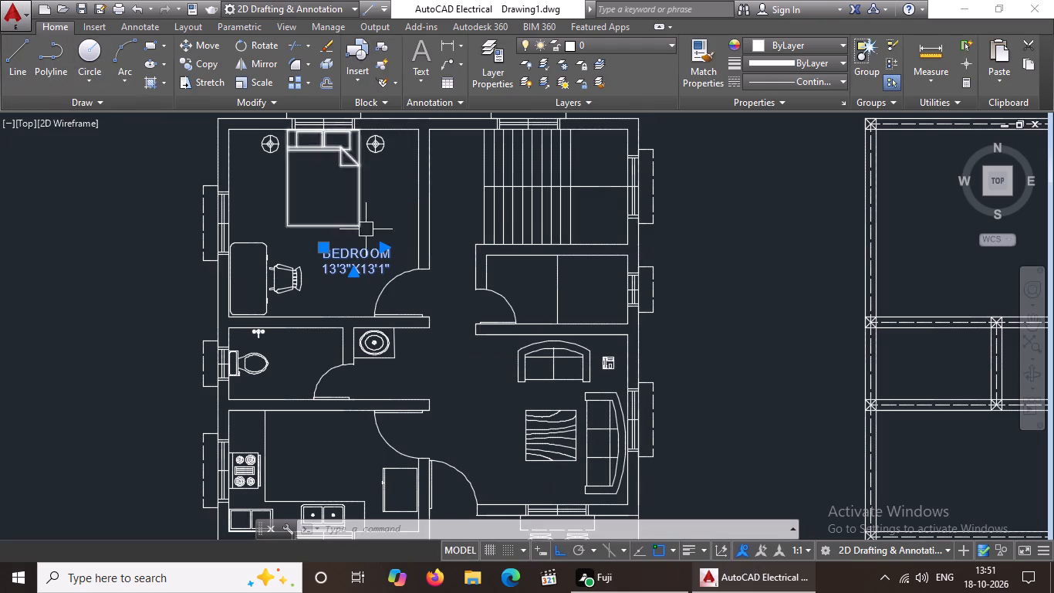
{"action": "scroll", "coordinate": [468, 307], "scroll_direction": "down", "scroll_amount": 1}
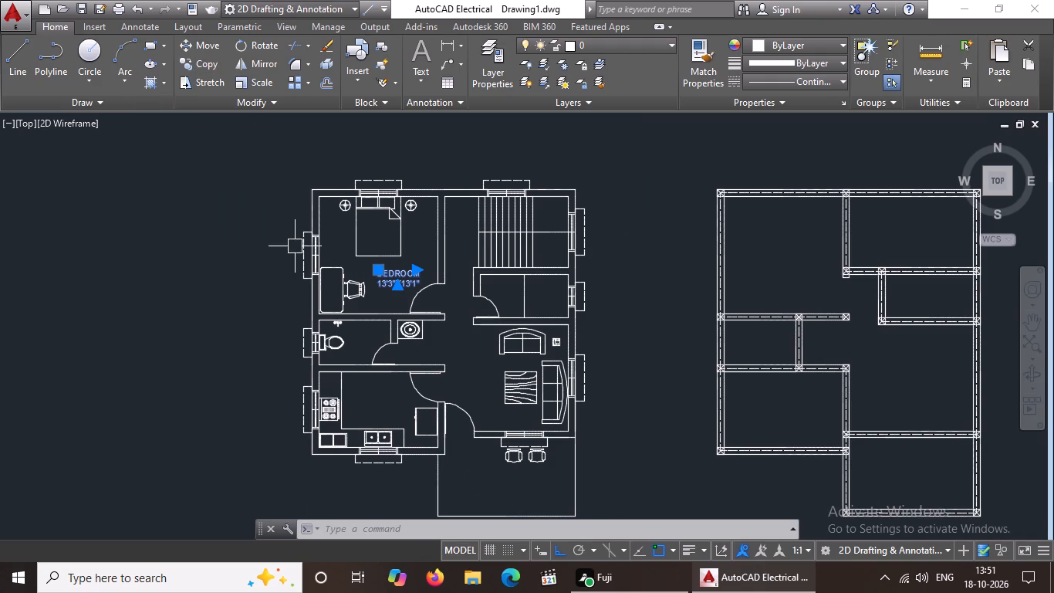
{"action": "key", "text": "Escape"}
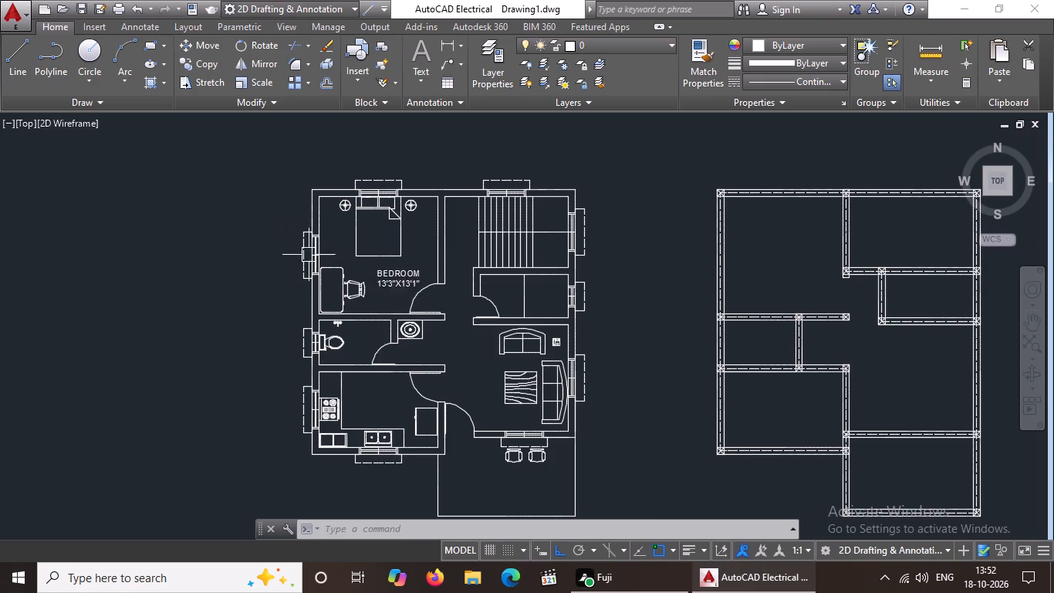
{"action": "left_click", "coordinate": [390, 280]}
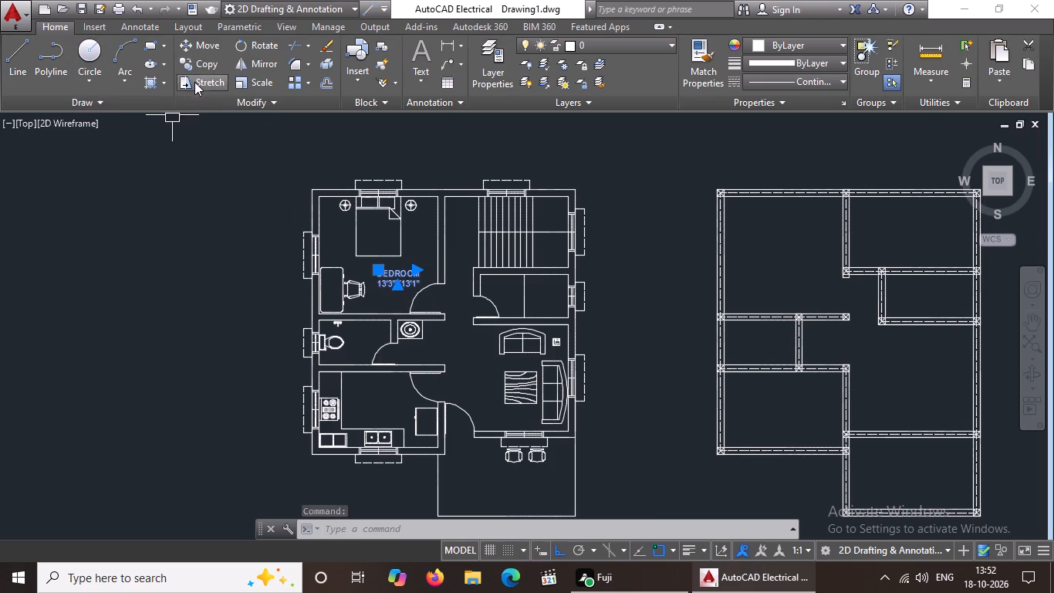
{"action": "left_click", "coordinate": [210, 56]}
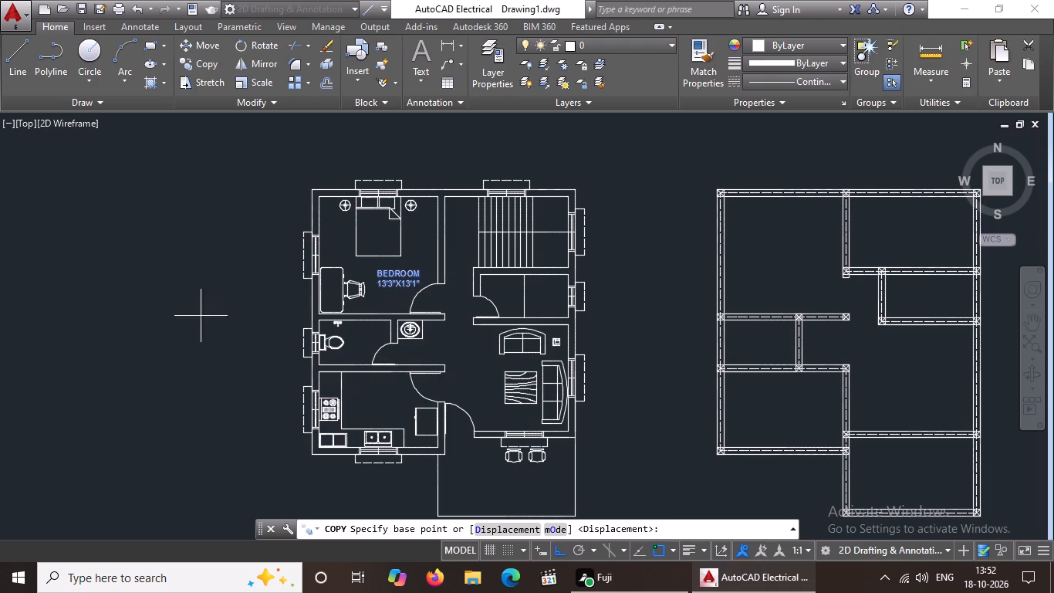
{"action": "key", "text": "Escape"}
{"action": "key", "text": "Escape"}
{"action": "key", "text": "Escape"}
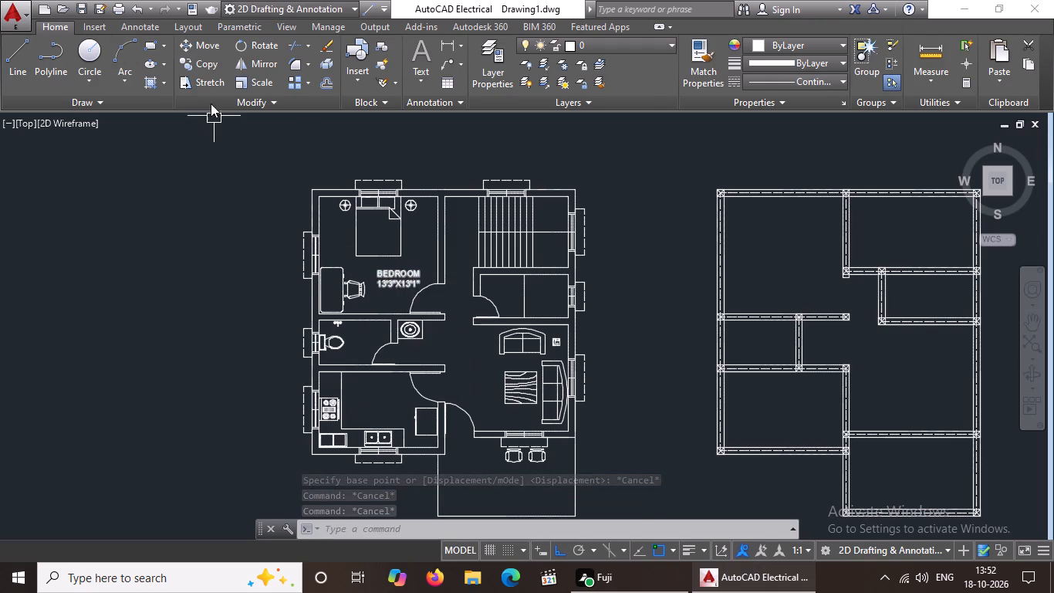
Copy the bedroom label with Ortho off, placing copies in the kitchen and in the living room beside the centre table.
{"action": "right_click", "coordinate": [399, 283]}
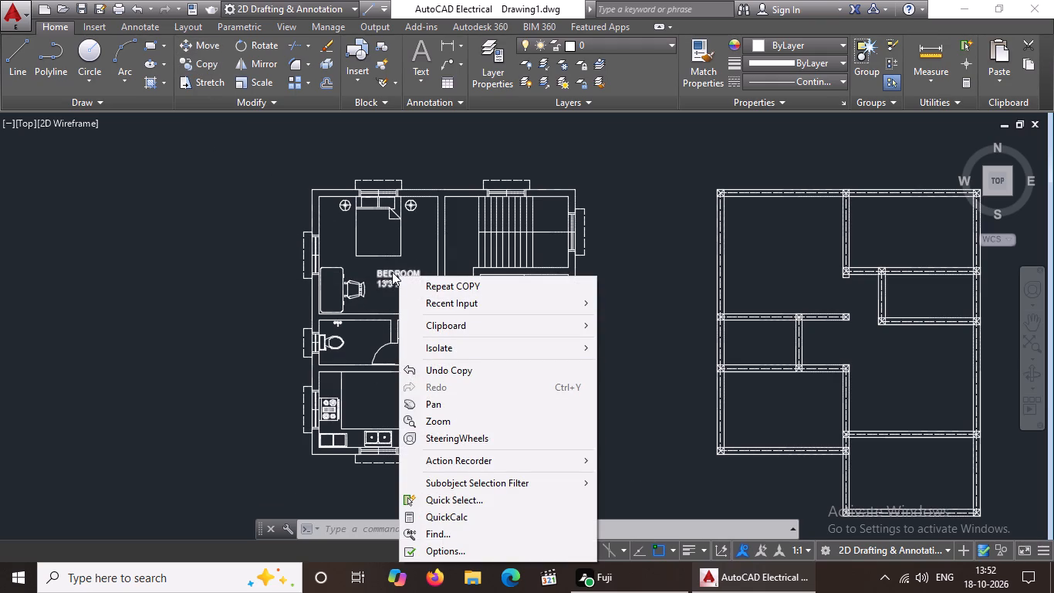
{"action": "left_click", "coordinate": [387, 278]}
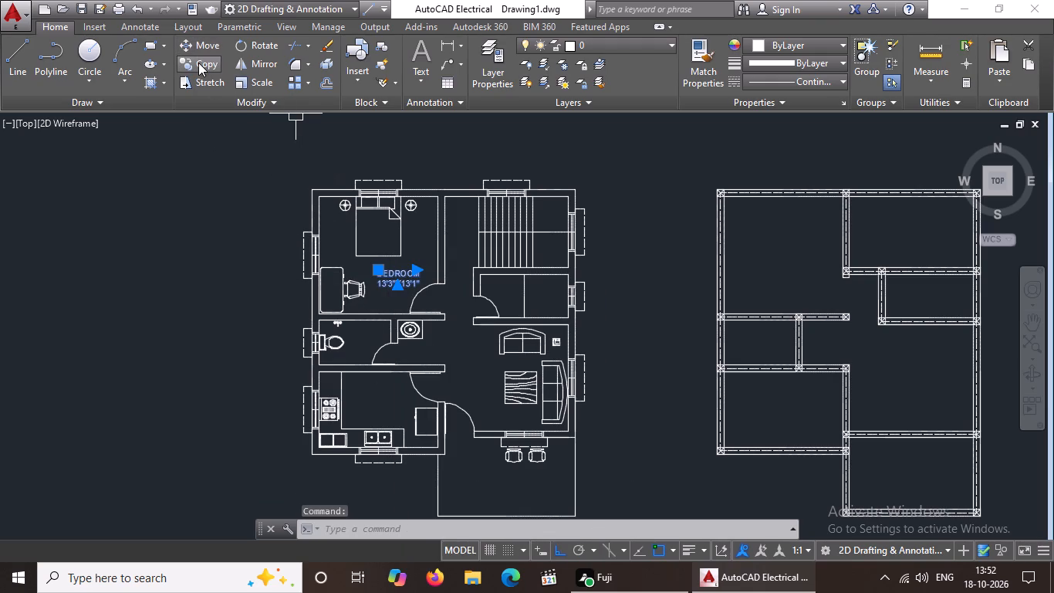
{"action": "left_click", "coordinate": [198, 63]}
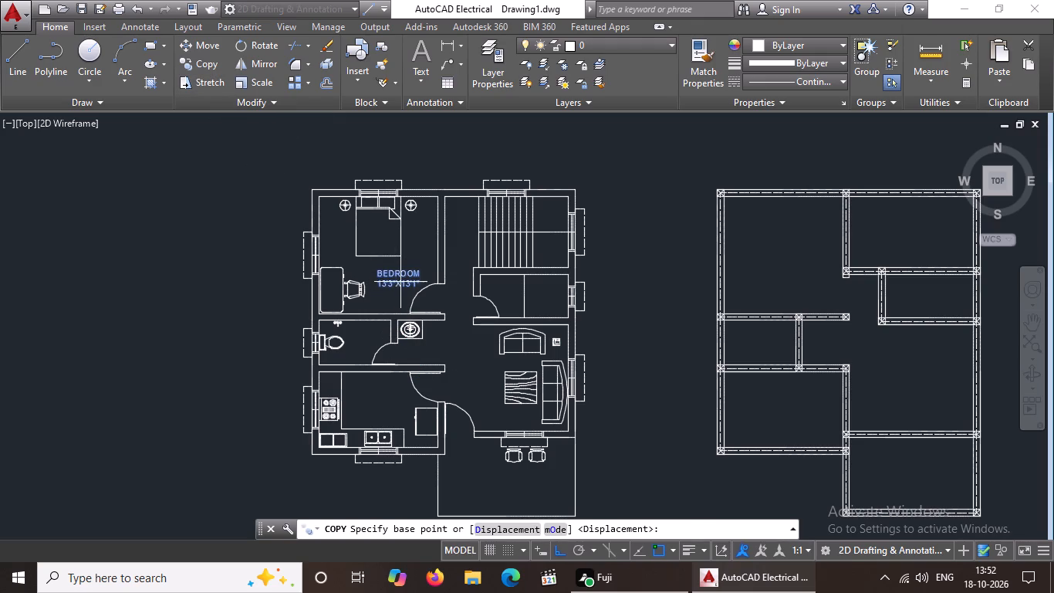
{"action": "left_click", "coordinate": [400, 282]}
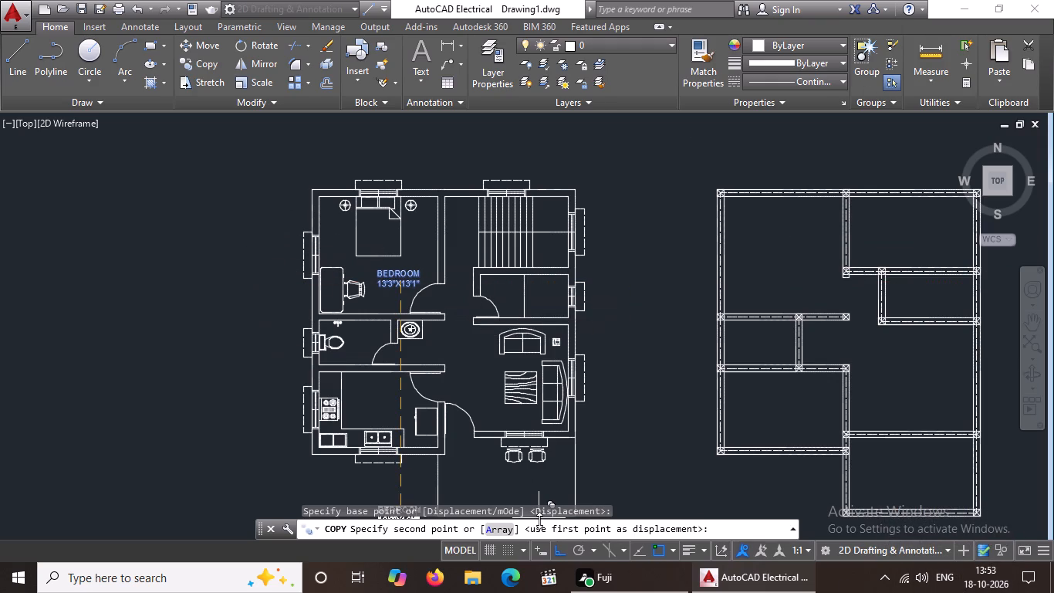
{"action": "left_click", "coordinate": [561, 547]}
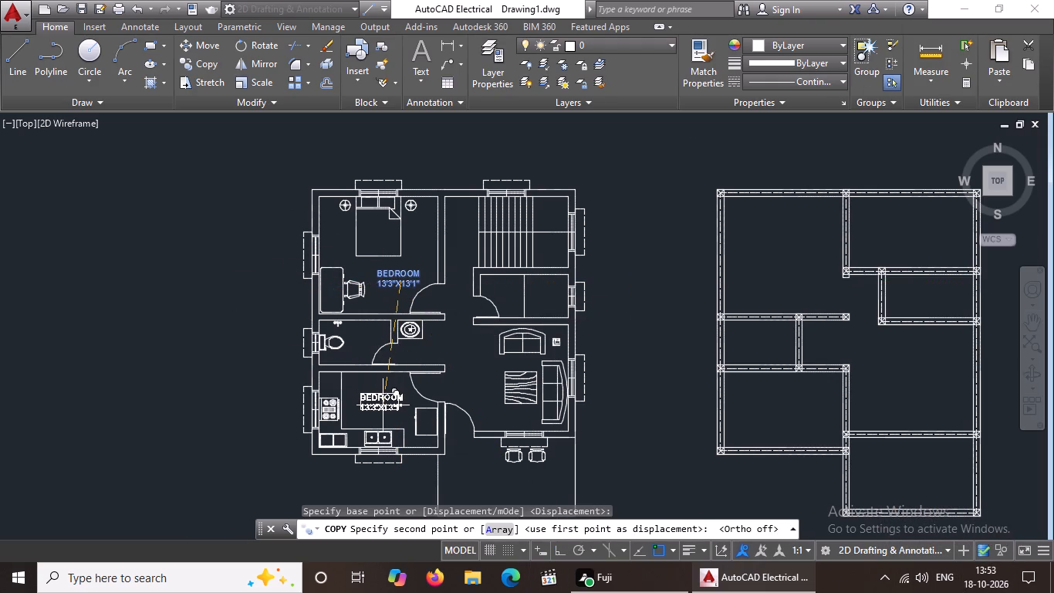
{"action": "left_click", "coordinate": [383, 405]}
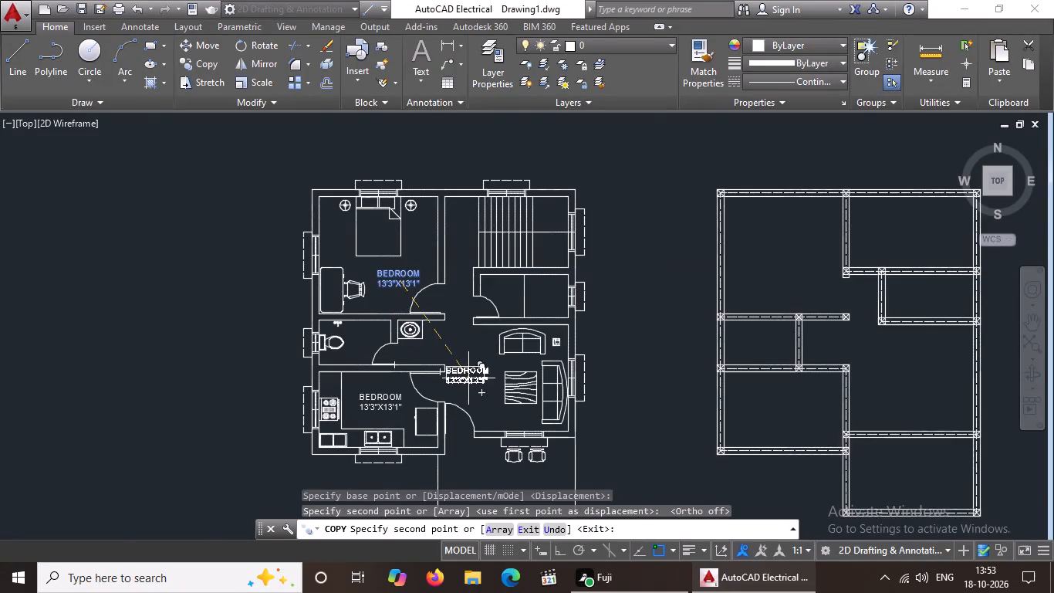
{"action": "scroll", "coordinate": [468, 378], "scroll_direction": "up", "scroll_amount": 2}
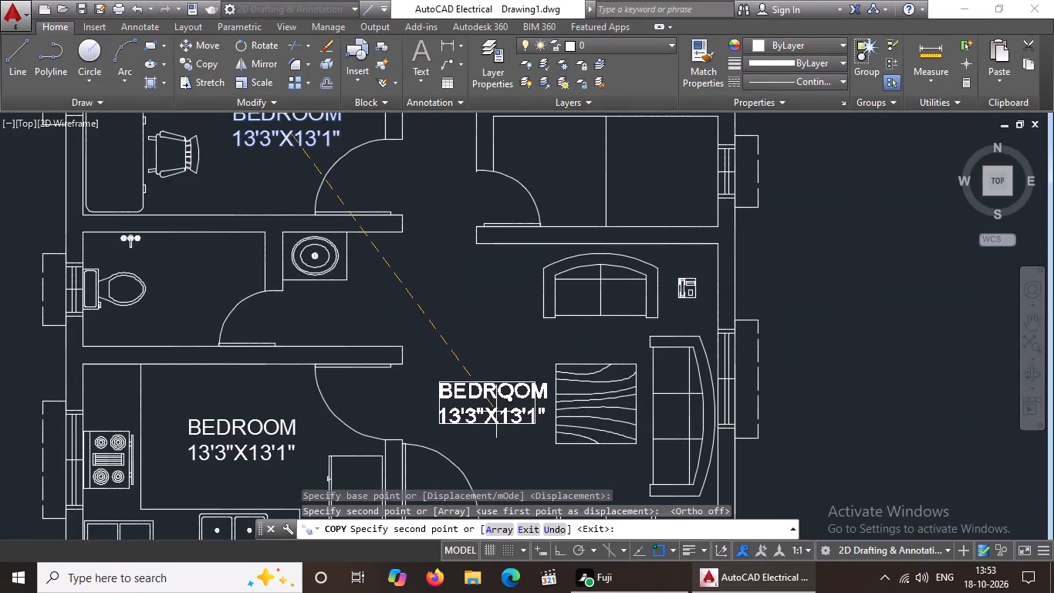
{"action": "left_click", "coordinate": [497, 409]}
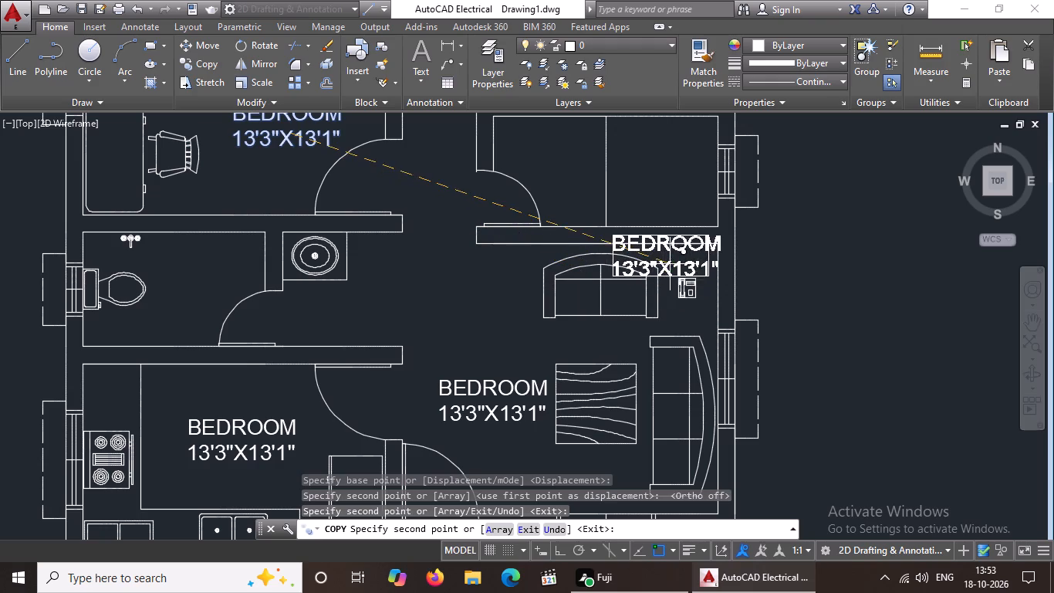
Place further copies of the bedroom label in the small room below the staircase and in the front porch area.
{"action": "scroll", "coordinate": [486, 299], "scroll_direction": "down", "scroll_amount": 3}
{"action": "scroll", "coordinate": [424, 304], "scroll_direction": "up", "scroll_amount": 3}
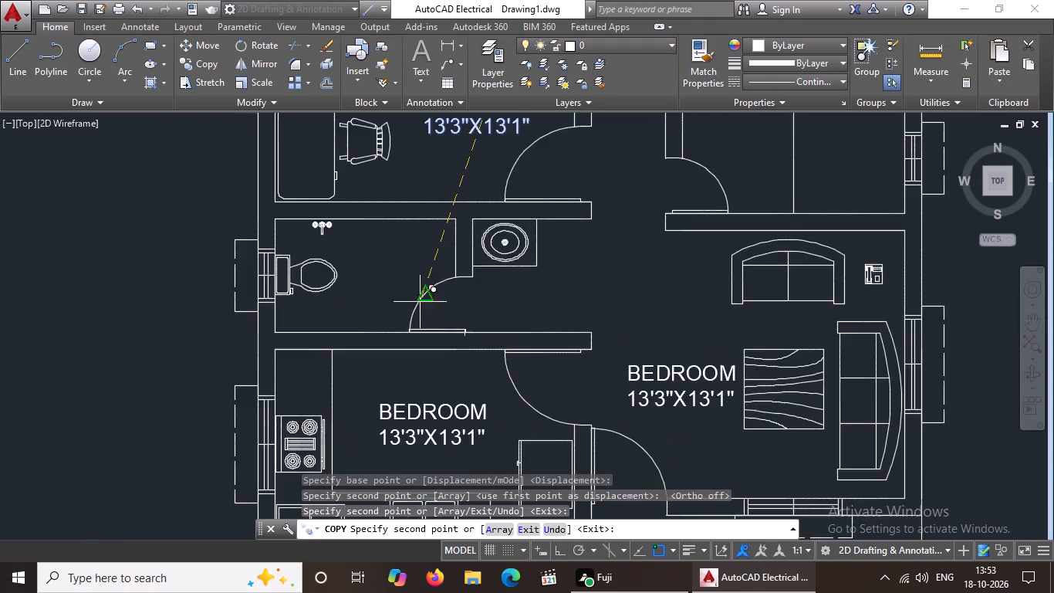
{"action": "scroll", "coordinate": [419, 300], "scroll_direction": "up", "scroll_amount": 2}
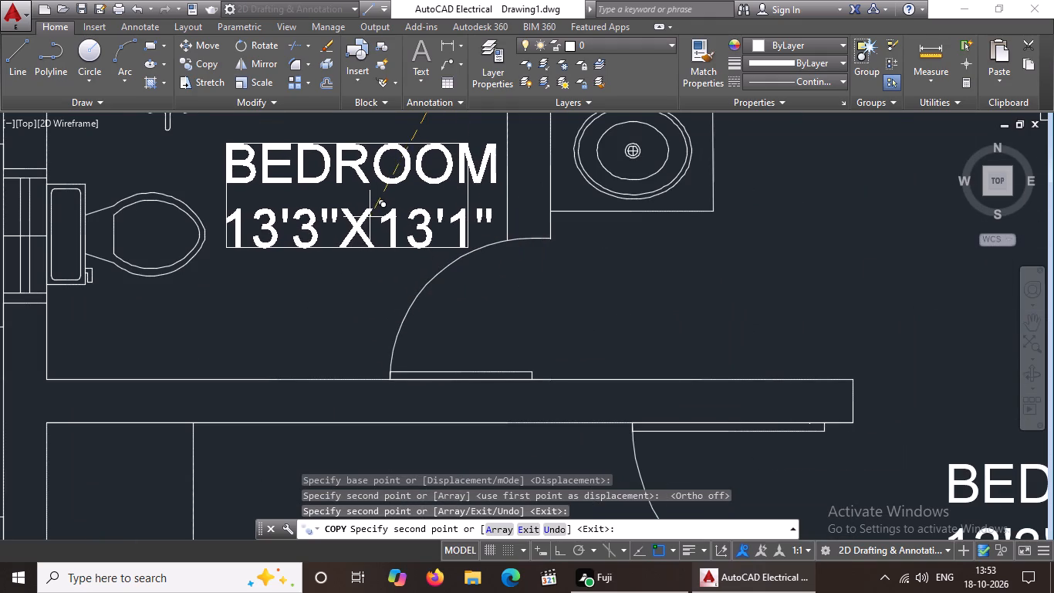
{"action": "scroll", "coordinate": [370, 216], "scroll_direction": "down", "scroll_amount": 2}
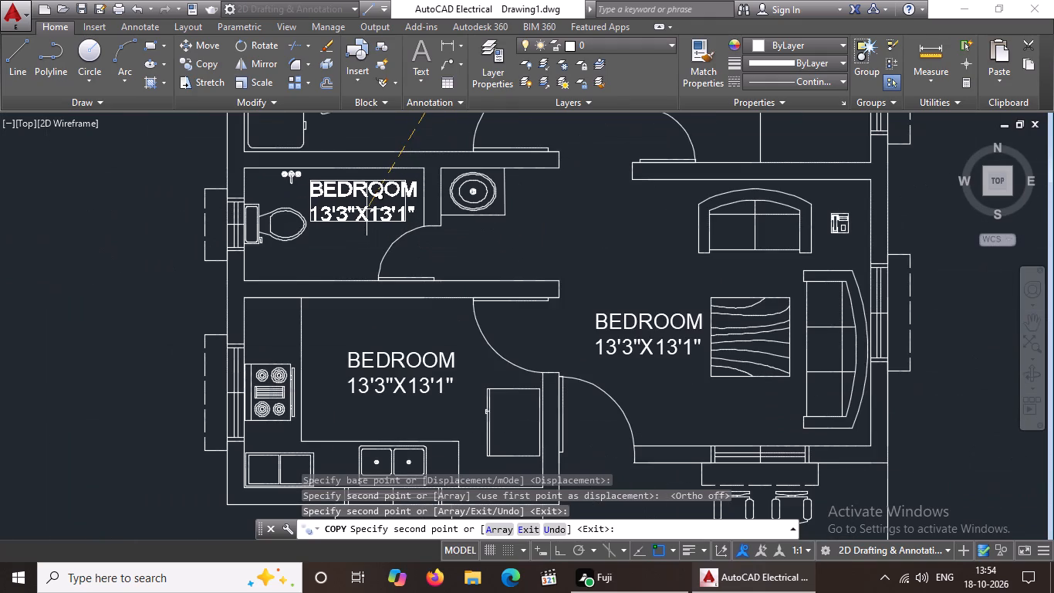
{"action": "scroll", "coordinate": [522, 267], "scroll_direction": "down", "scroll_amount": 2}
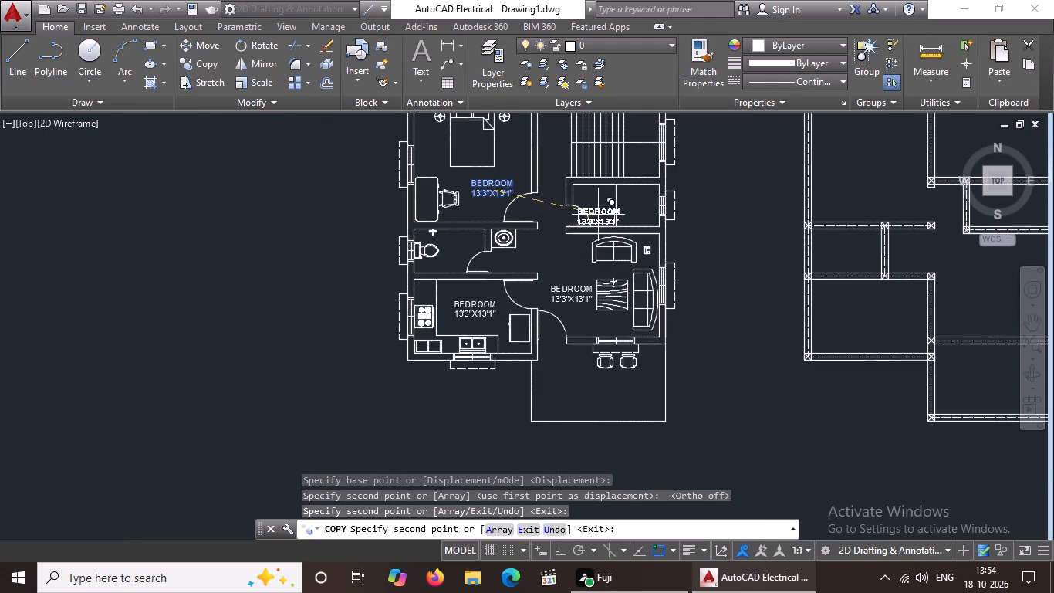
{"action": "middle_click_drag", "start_coordinate": [597, 241], "coordinate": [581, 340]}
{"action": "scroll", "coordinate": [596, 320], "scroll_direction": "up", "scroll_amount": 2}
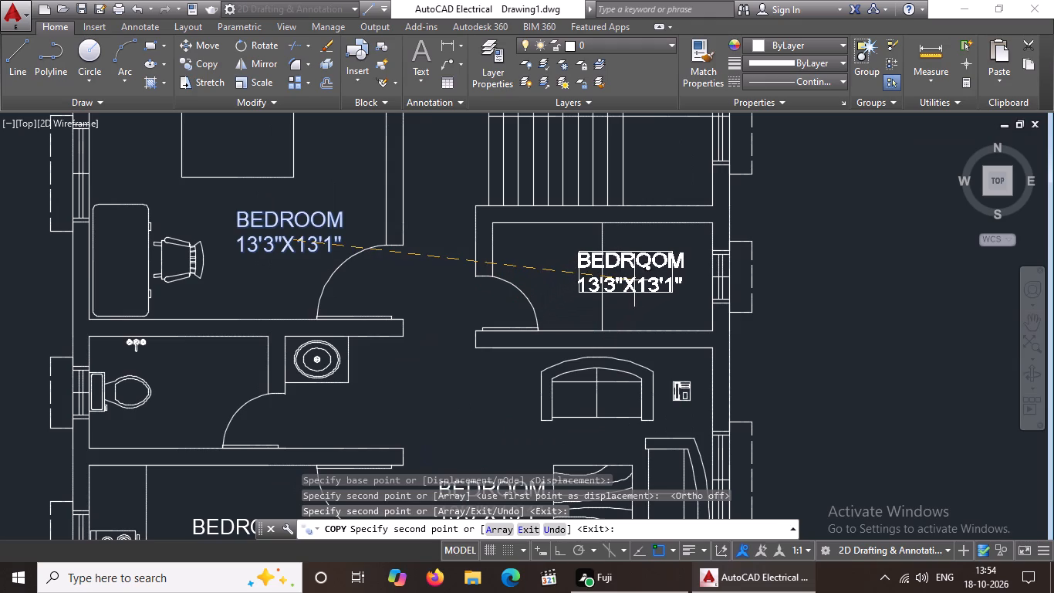
{"action": "left_click", "coordinate": [641, 288]}
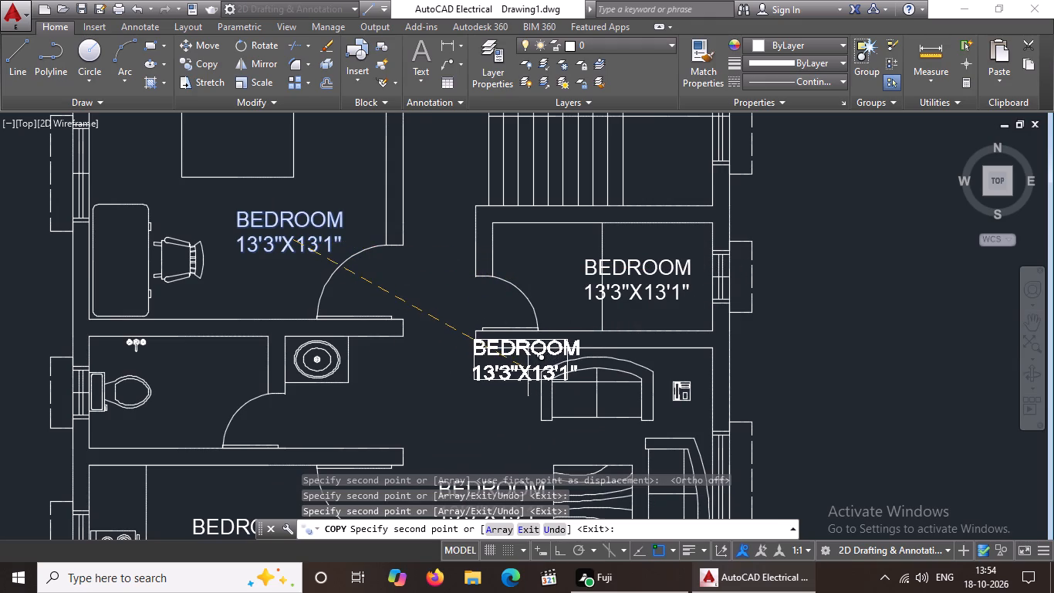
{"action": "scroll", "coordinate": [535, 354], "scroll_direction": "down", "scroll_amount": 2}
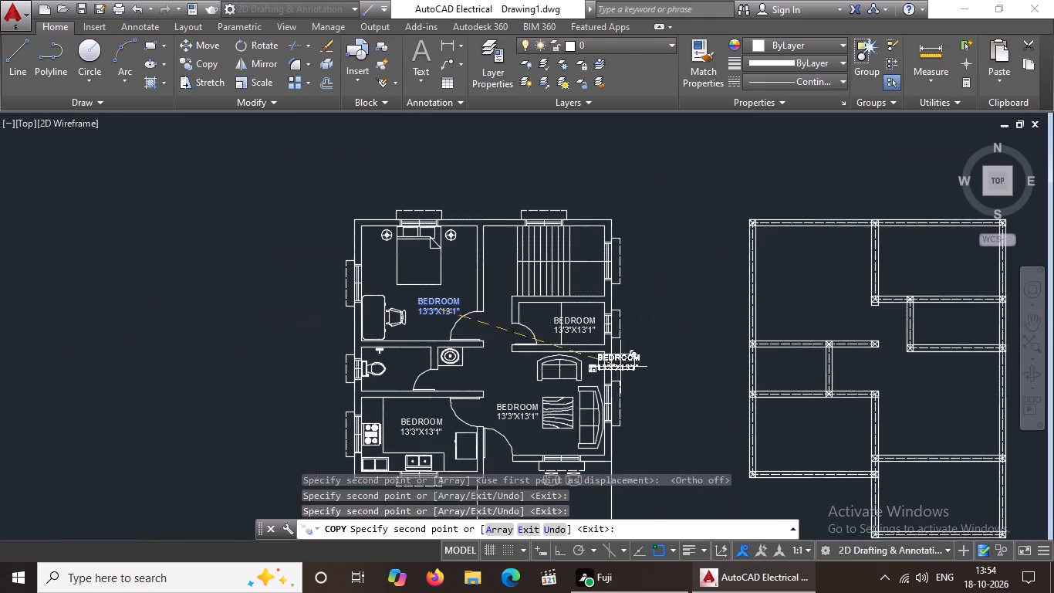
{"action": "middle_click_drag", "start_coordinate": [559, 415], "coordinate": [606, 303]}
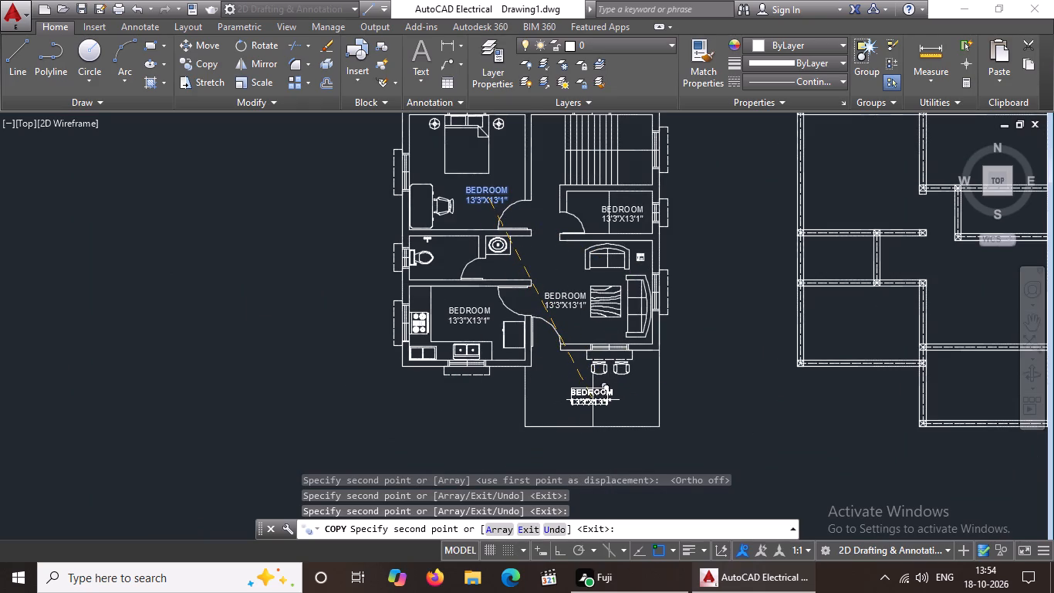
{"action": "left_click", "coordinate": [592, 399]}
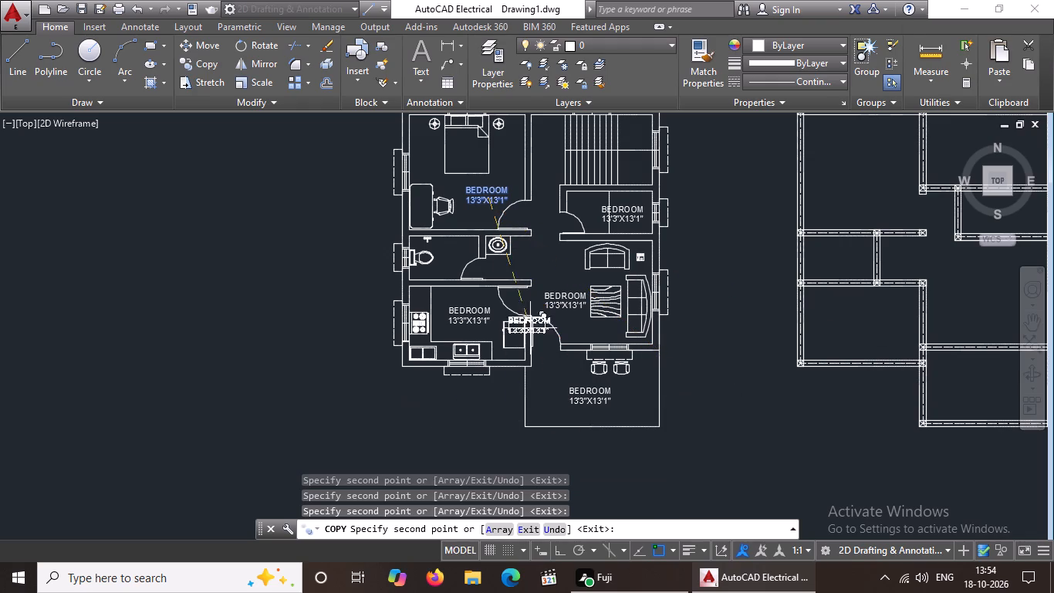
Place copies of the bedroom label in the toilet and beside the staircase treads, and finish copying.
{"action": "middle_click_drag", "start_coordinate": [586, 277], "coordinate": [584, 351]}
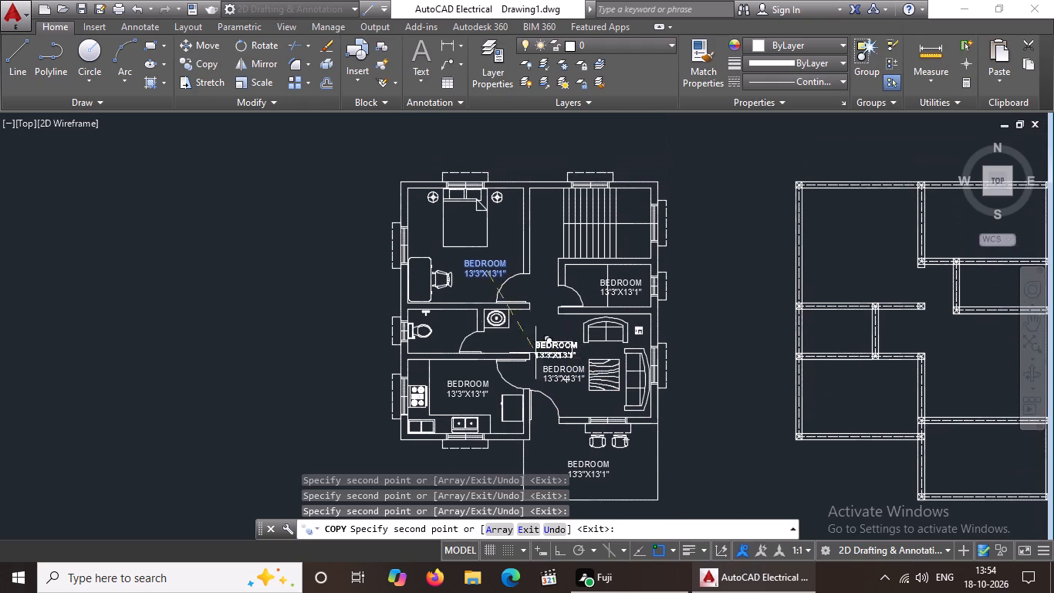
{"action": "scroll", "coordinate": [454, 334], "scroll_direction": "up", "scroll_amount": 1}
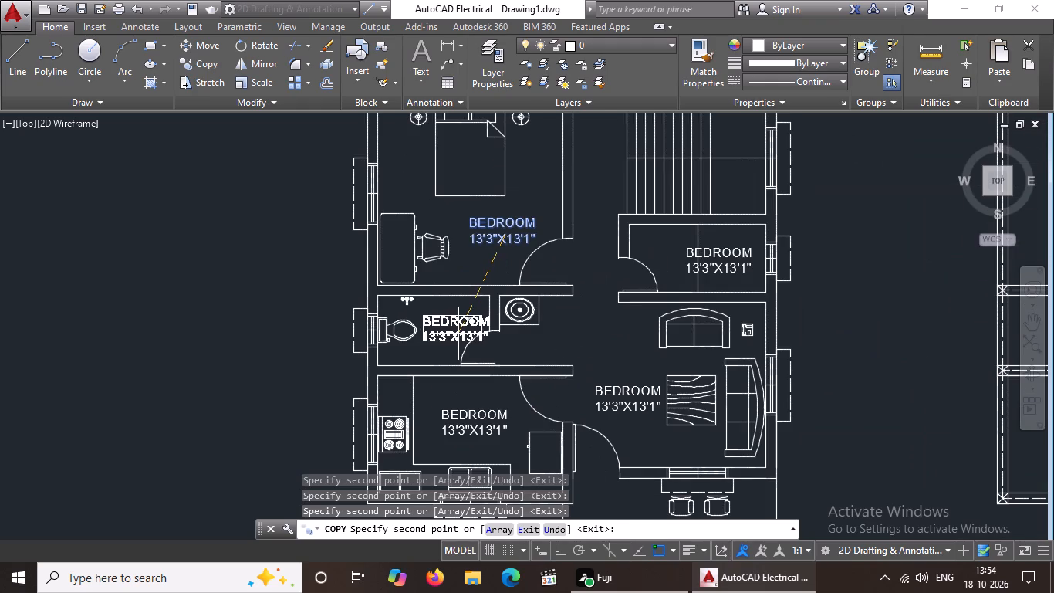
{"action": "left_click", "coordinate": [459, 333]}
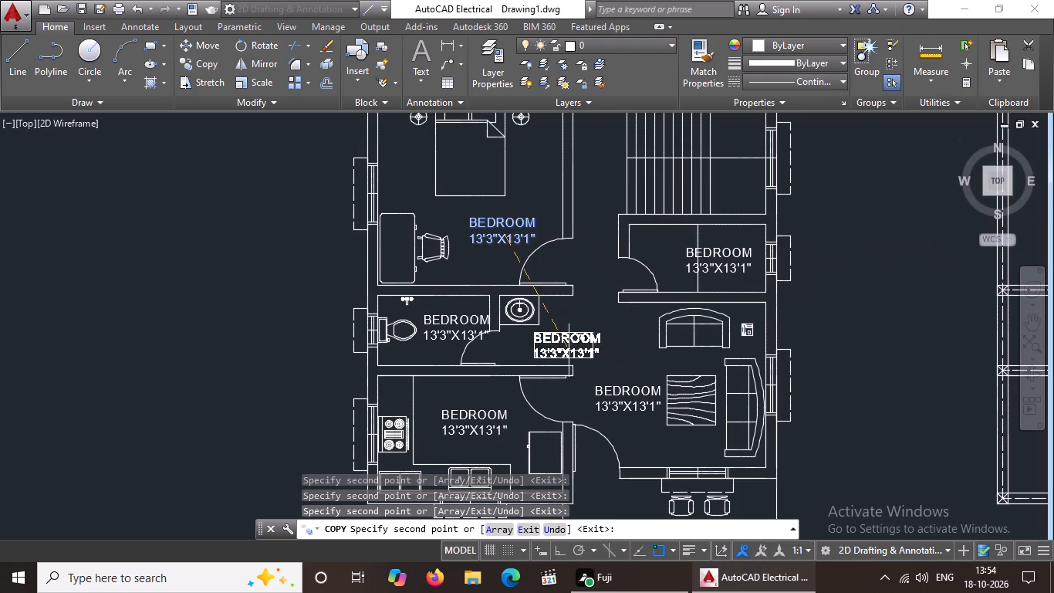
{"action": "middle_click_drag", "start_coordinate": [624, 305], "coordinate": [622, 374]}
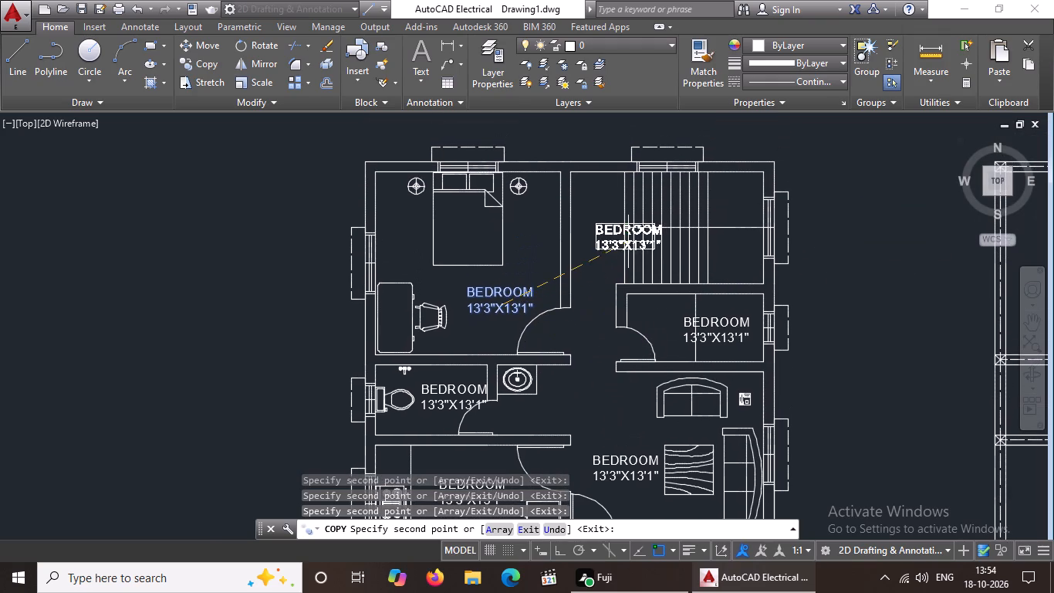
{"action": "scroll", "coordinate": [627, 241], "scroll_direction": "up", "scroll_amount": 1}
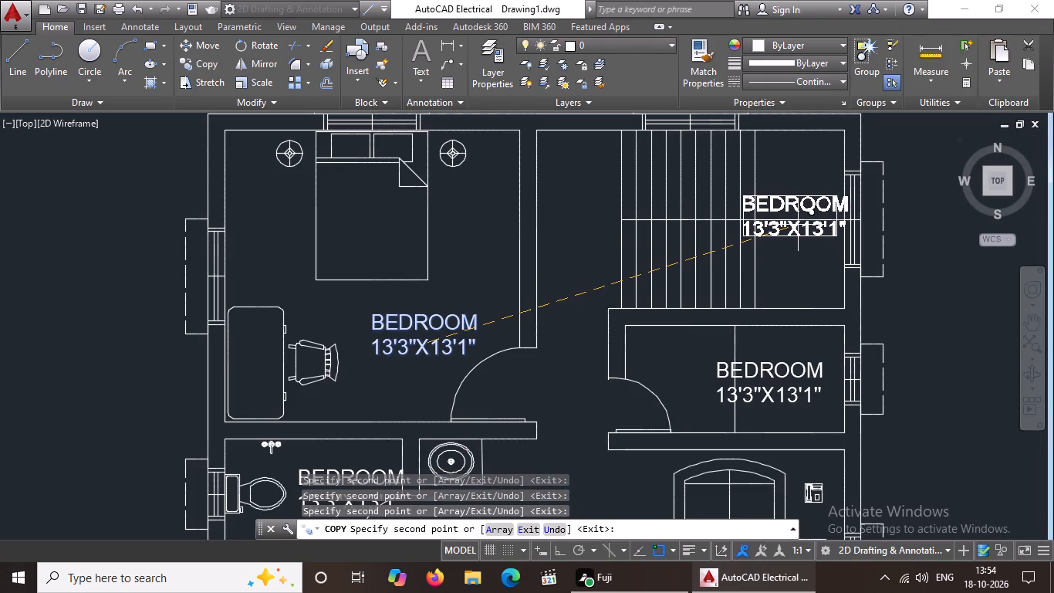
{"action": "left_click", "coordinate": [797, 225]}
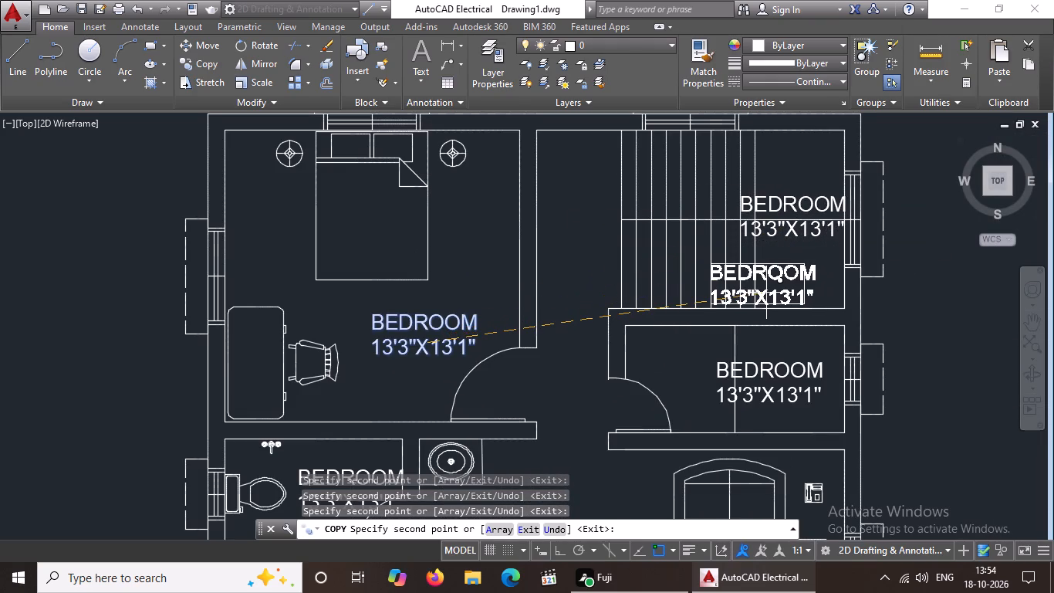
{"action": "scroll", "coordinate": [799, 231], "scroll_direction": "down", "scroll_amount": 2}
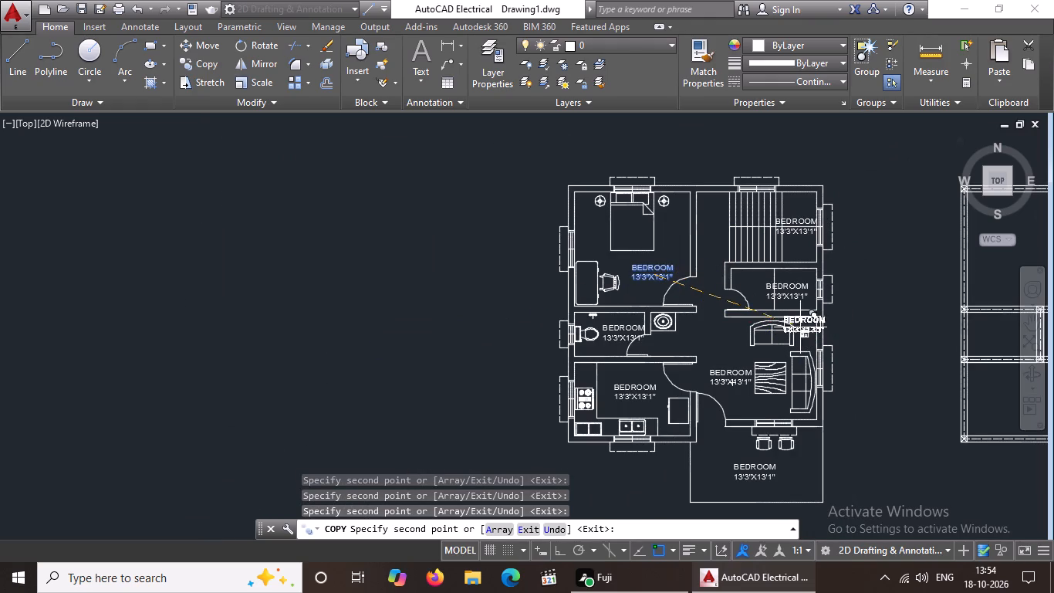
{"action": "key", "text": "Escape"}
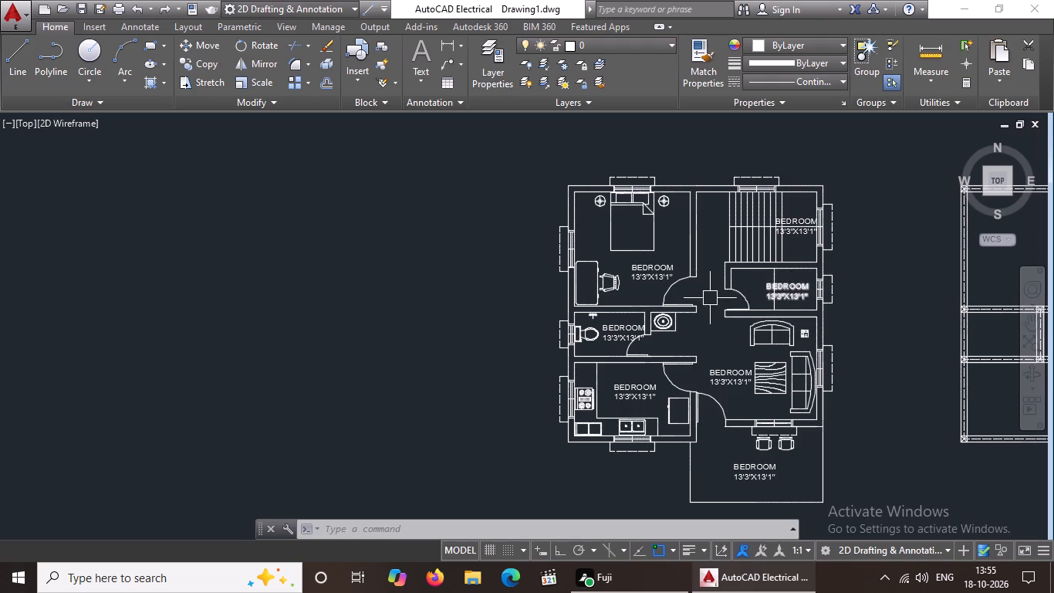
Replace the text of the bedroom label copy beside the staircase treads with EXISTING STAIR.
{"action": "scroll", "coordinate": [643, 286], "scroll_direction": "up", "scroll_amount": 1}
{"action": "middle_click_drag", "start_coordinate": [708, 270], "coordinate": [674, 276]}
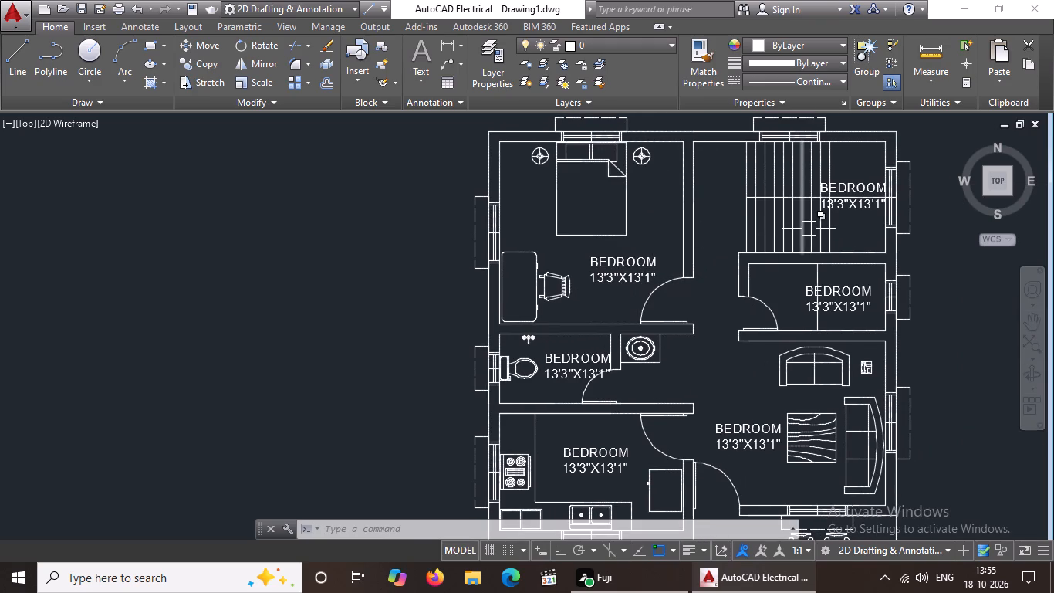
{"action": "scroll", "coordinate": [858, 199], "scroll_direction": "up", "scroll_amount": 1}
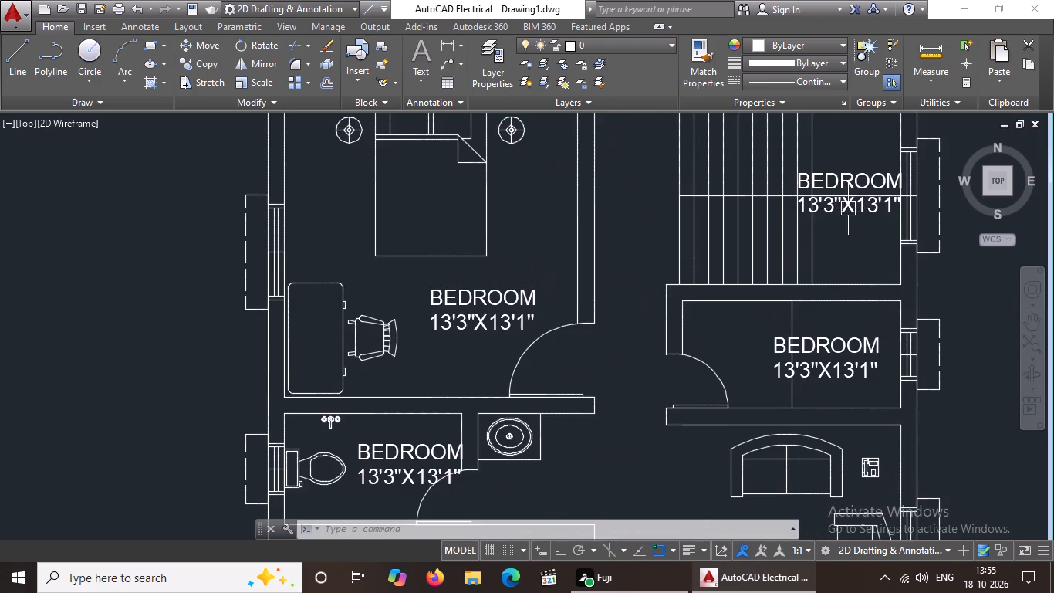
{"action": "middle_click_drag", "start_coordinate": [797, 230], "coordinate": [782, 238]}
{"action": "middle_click", "coordinate": [807, 268]}
{"action": "middle_click_drag", "start_coordinate": [826, 250], "coordinate": [786, 278]}
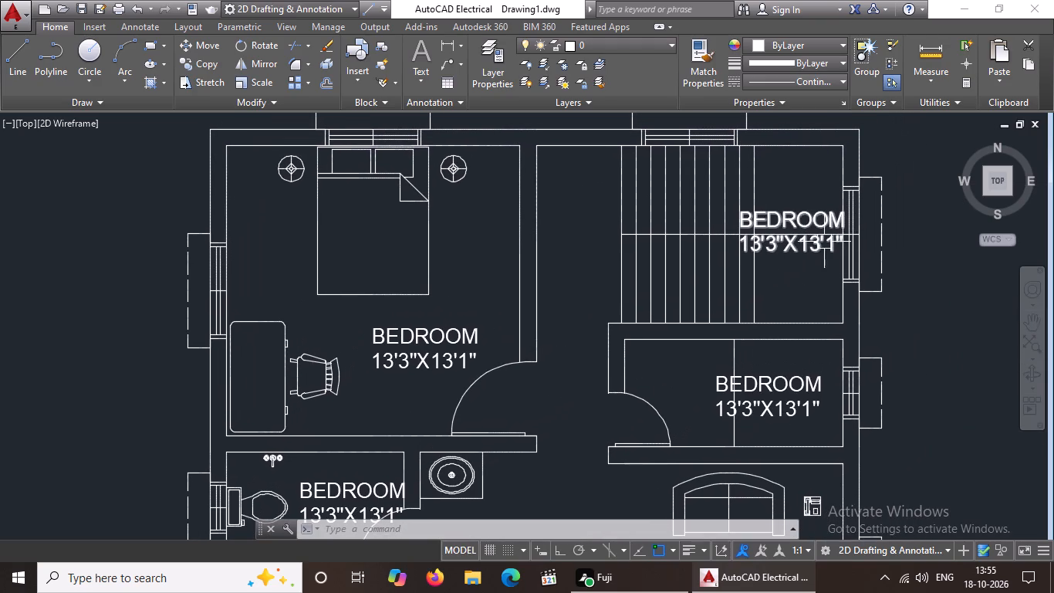
{"action": "double_click", "coordinate": [808, 243]}
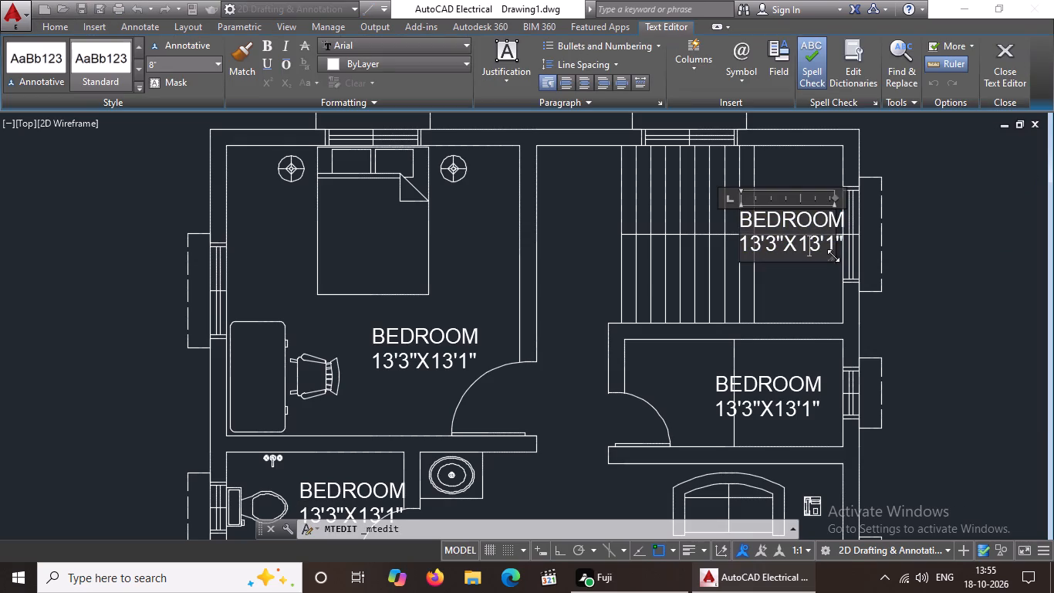
{"action": "key", "text": "Right"}
{"action": "key", "text": "Right"}
{"action": "key", "text": "Right"}
{"action": "key", "text": "Right"}
{"action": "key", "text": "BackSpace"}
{"action": "key", "text": "BackSpace"}
{"action": "key", "text": "BackSpace"}
{"action": "key", "text": "BackSpace"}
{"action": "key", "text": "BackSpace"}
{"action": "key", "text": "BackSpace"}
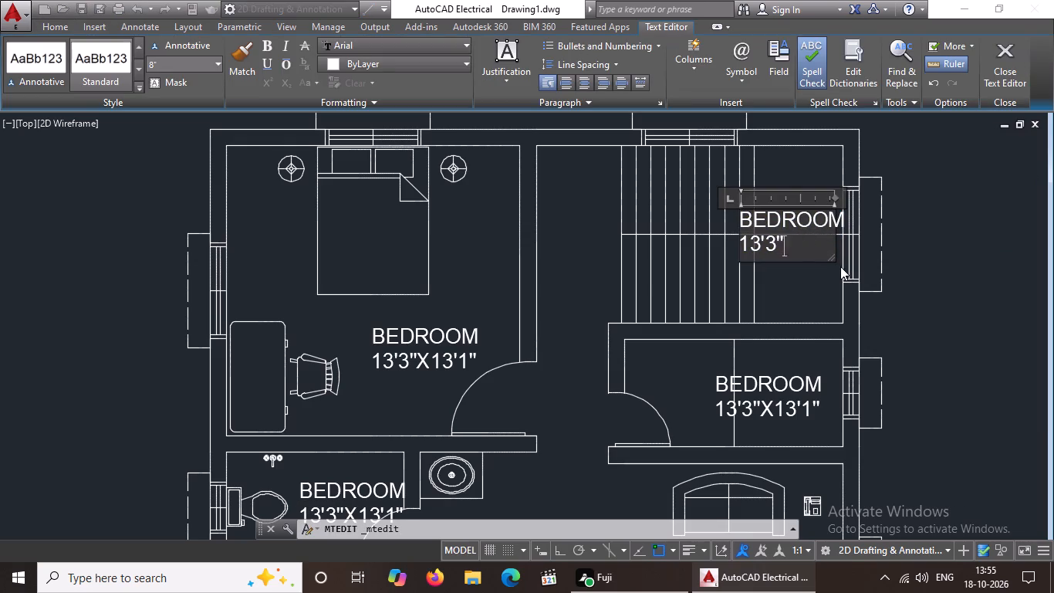
{"action": "key", "text": "BackSpace"}
{"action": "key", "text": "BackSpace"}
{"action": "key", "text": "BackSpace"}
{"action": "key", "text": "BackSpace"}
{"action": "key", "text": "BackSpace"}
{"action": "key", "text": "BackSpace"}
{"action": "key", "text": "BackSpace"}
{"action": "key", "text": "BackSpace"}
{"action": "key", "text": "BackSpace"}
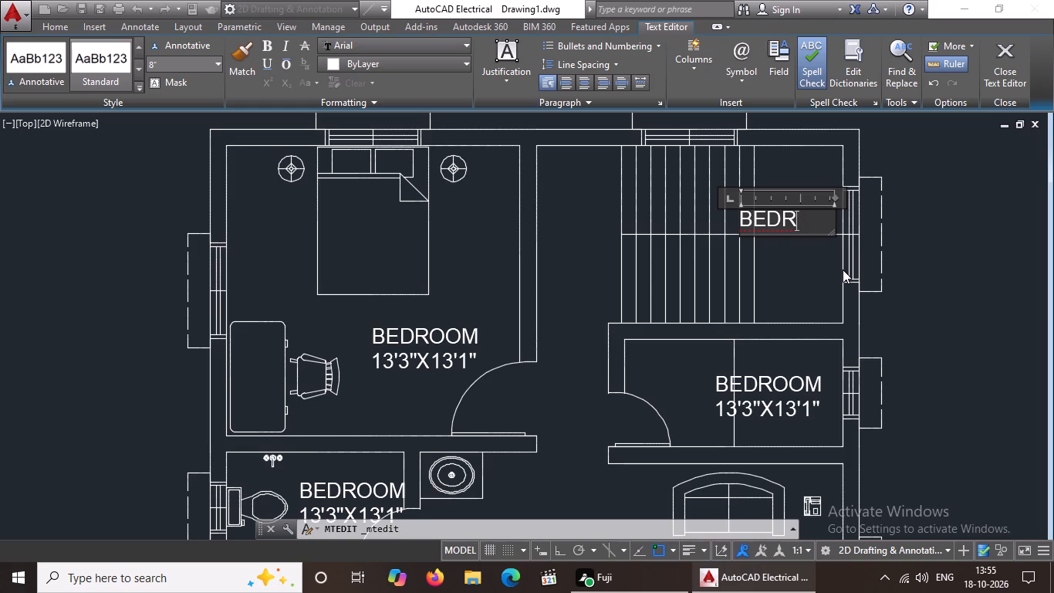
{"action": "key", "text": "BackSpace"}
{"action": "key", "text": "BackSpace"}
{"action": "key", "text": "BackSpace"}
{"action": "key", "text": "BackSpace"}
{"action": "key", "text": "BackSpace"}
{"action": "key", "text": "BackSpace"}
{"action": "key", "text": "BackSpace"}
{"action": "key", "text": "BackSpace"}
{"action": "key", "text": "BackSpace"}
{"action": "key", "text": "BackSpace"}
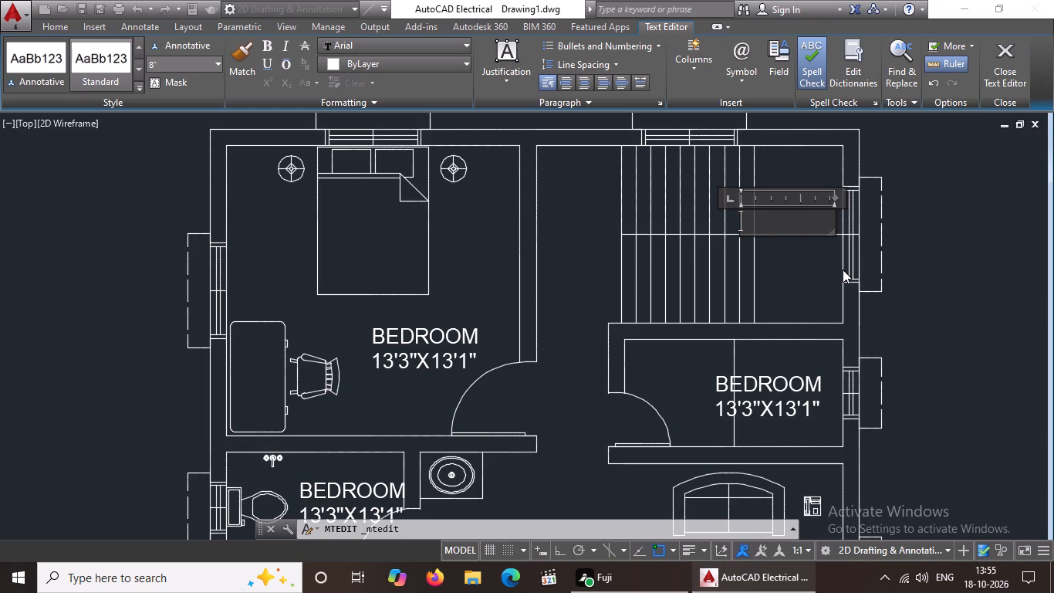
{"action": "type", "text": "EXI"}
{"action": "type", "text": "STING"}
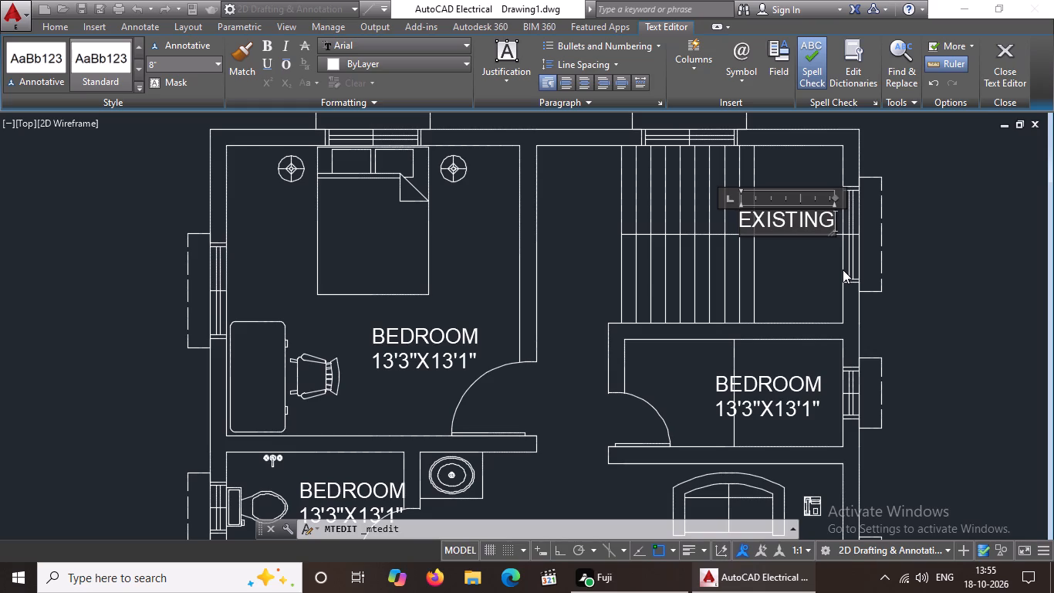
{"action": "key", "text": "space"}
{"action": "type", "text": "STAIR"}
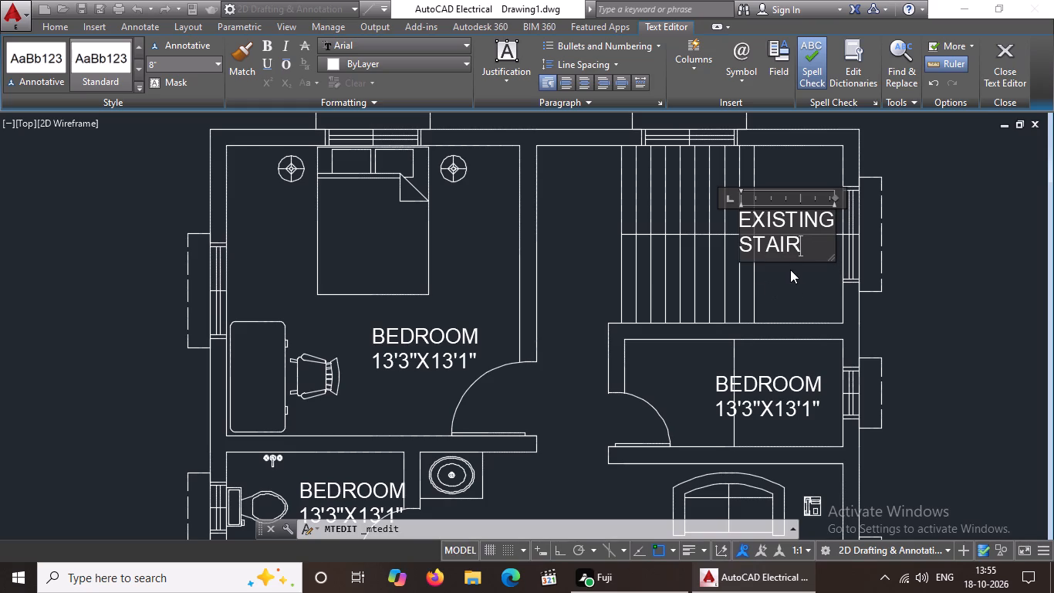
Join the stair label's two words into EXISTINGSTAIR on one line and finish editing the text.
{"action": "left_click", "coordinate": [742, 244]}
{"action": "key", "text": "BackSpace"}
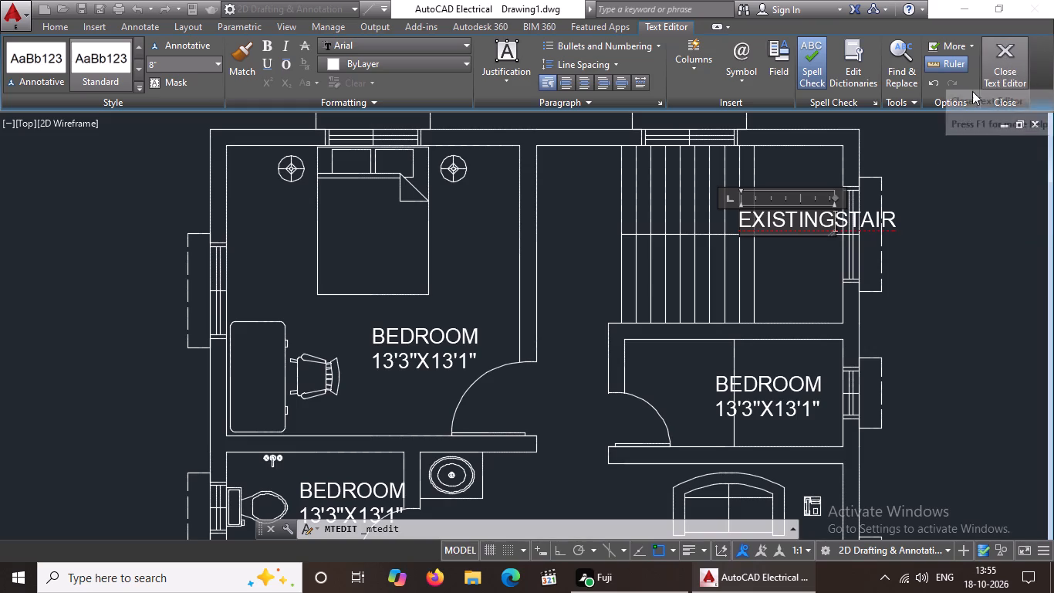
{"action": "left_click", "coordinate": [1014, 65]}
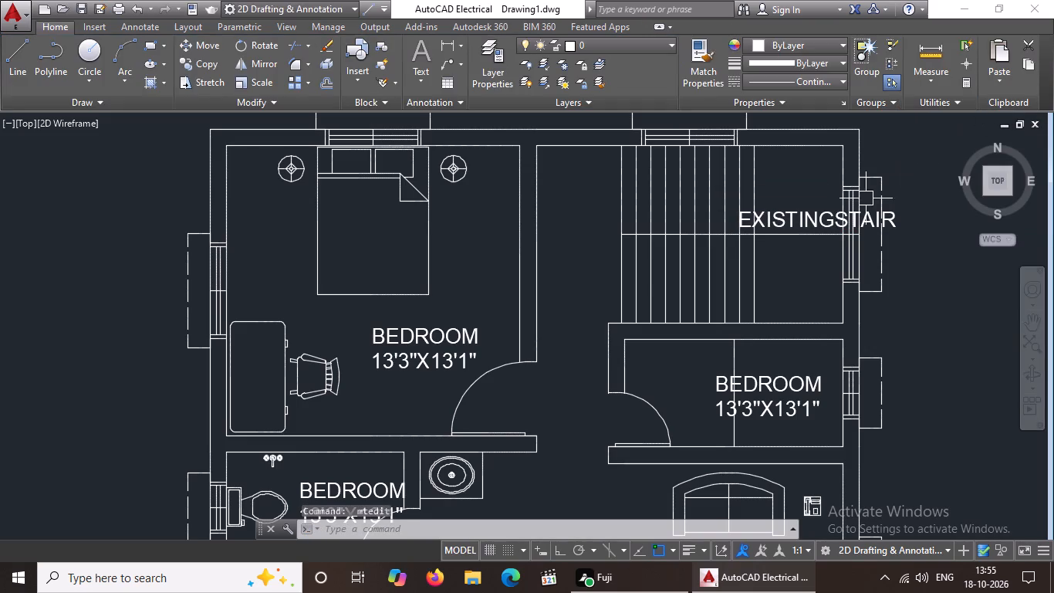
Move the EXISTINGSTAIR label horizontally towards the bedroom, over the starting treads of the upper flight.
{"action": "left_click", "coordinate": [788, 217]}
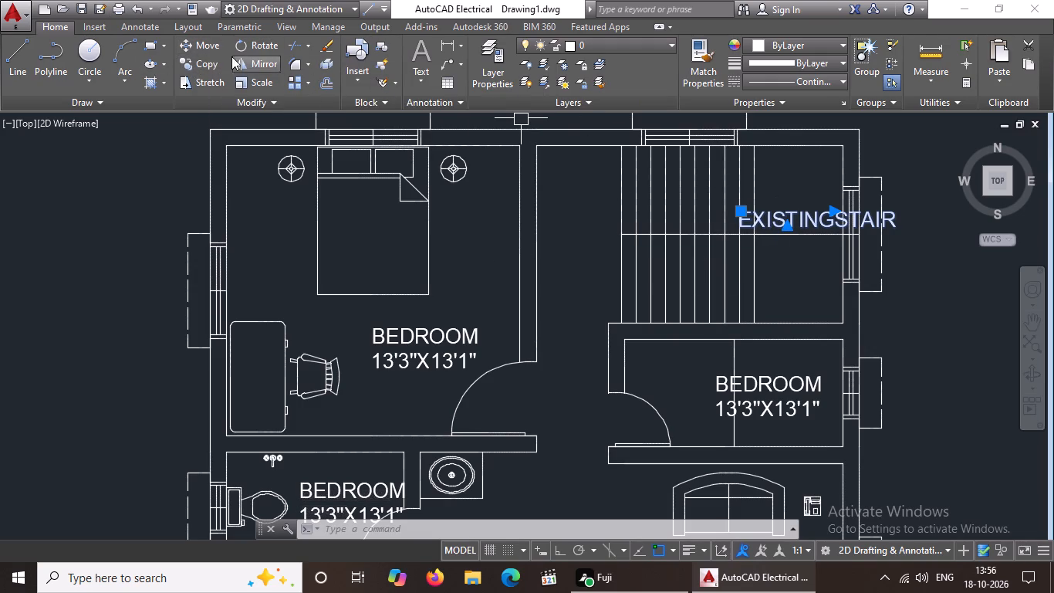
{"action": "left_click", "coordinate": [203, 42]}
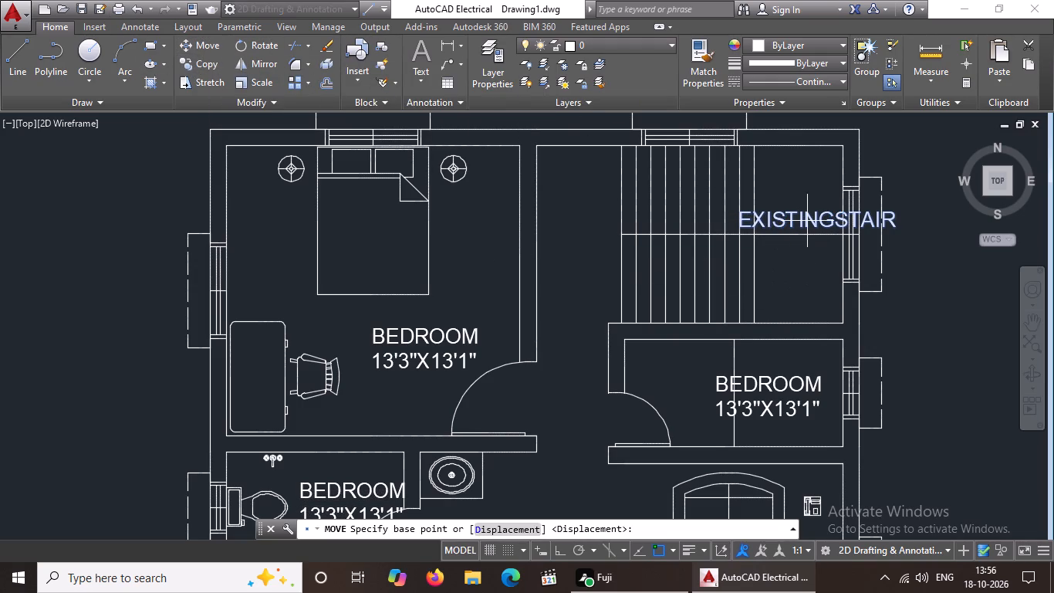
{"action": "double_click", "coordinate": [807, 221]}
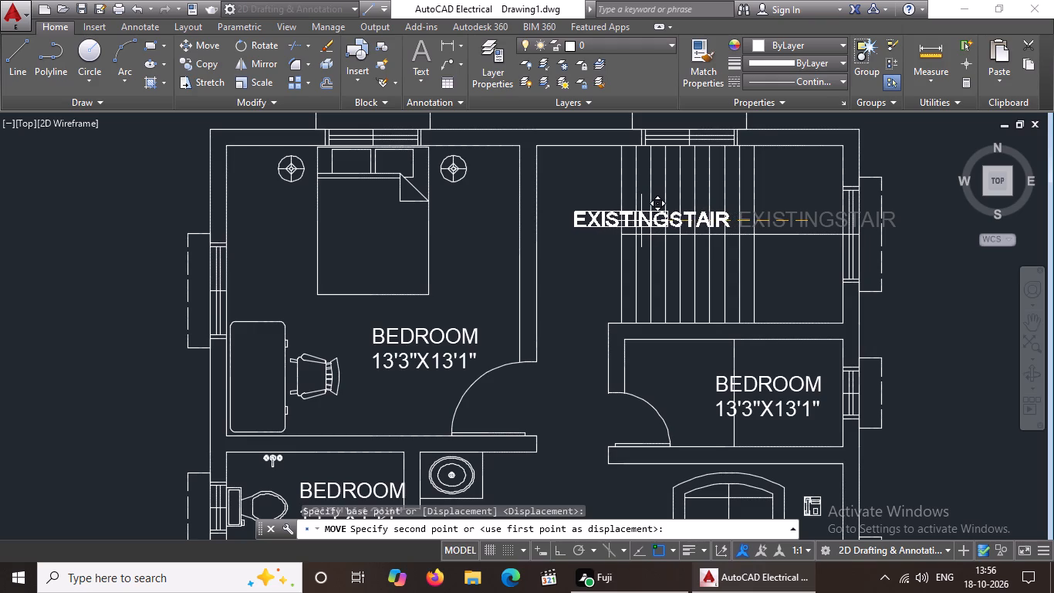
{"action": "left_click", "coordinate": [643, 221]}
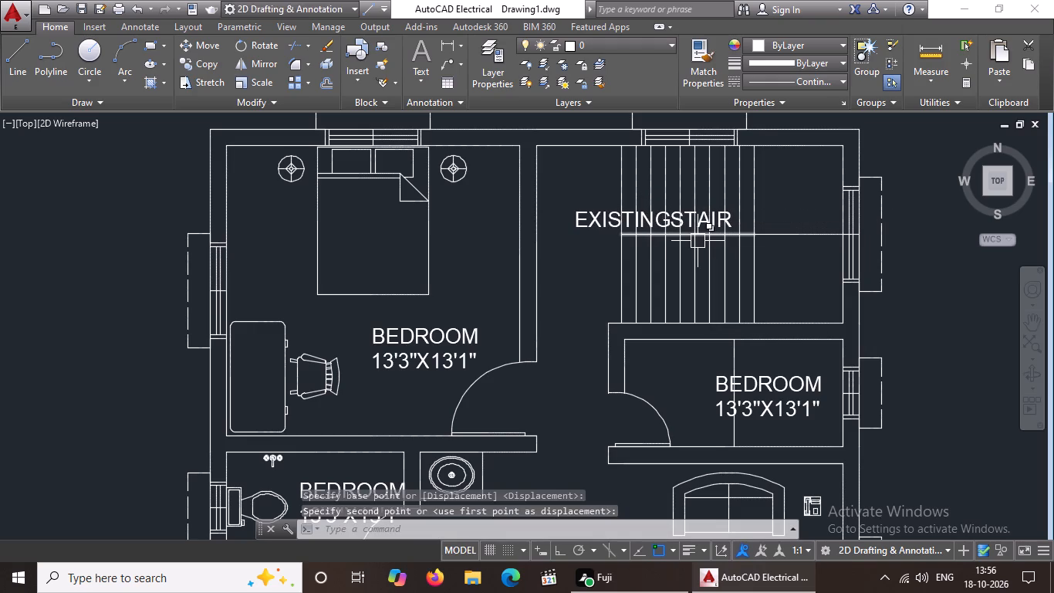
Trim the first five tread lines above the staircase's middle line, around the EXISTINGSTAIR label, and end the Trim command.
{"action": "middle_click_drag", "start_coordinate": [708, 242], "coordinate": [670, 252]}
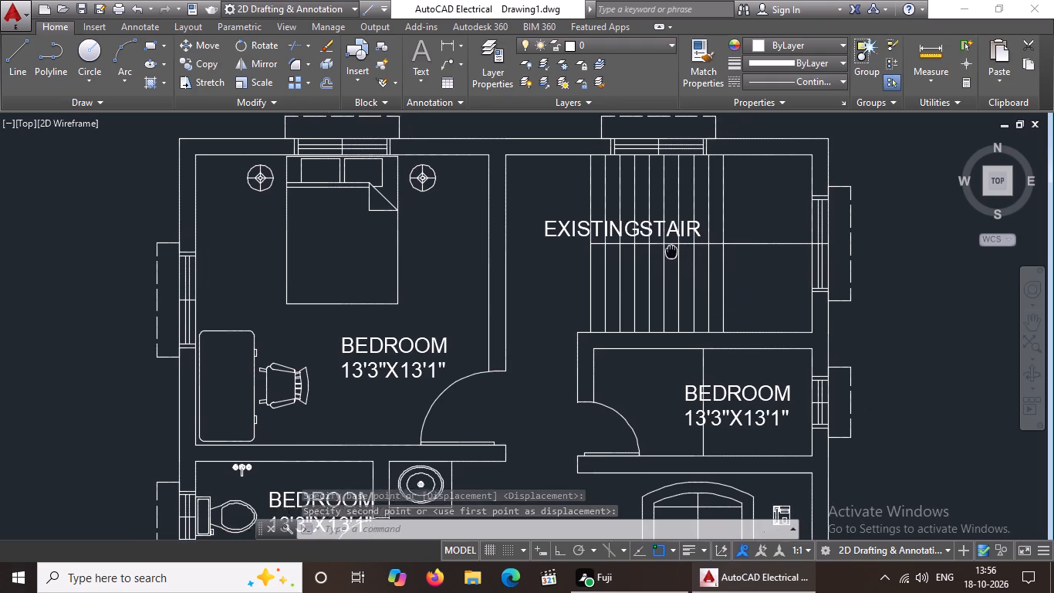
{"action": "middle_click_drag", "start_coordinate": [670, 252], "coordinate": [667, 253]}
{"action": "key", "text": "Escape"}
{"action": "type", "text": "TR"}
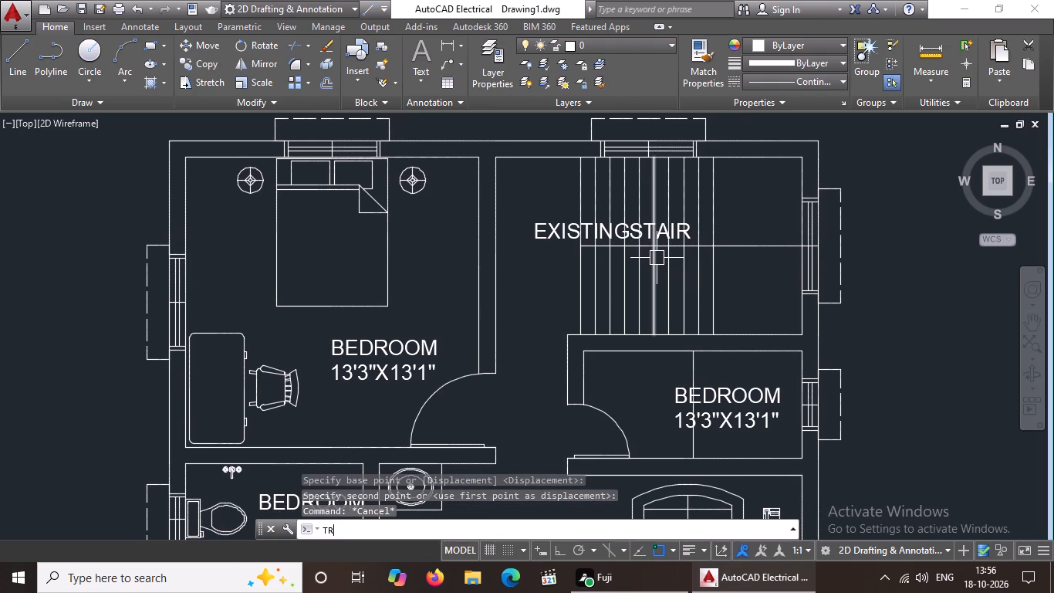
{"action": "key", "text": "space"}
{"action": "key", "text": "space"}
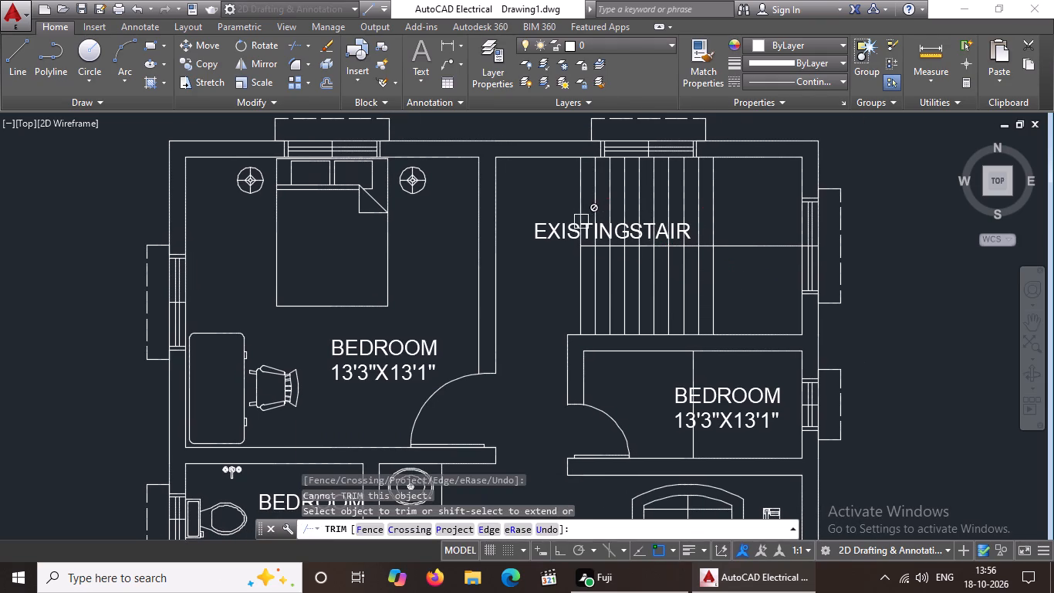
{"action": "scroll", "coordinate": [583, 172], "scroll_direction": "up", "scroll_amount": 1}
{"action": "scroll", "coordinate": [570, 280], "scroll_direction": "up", "scroll_amount": 2}
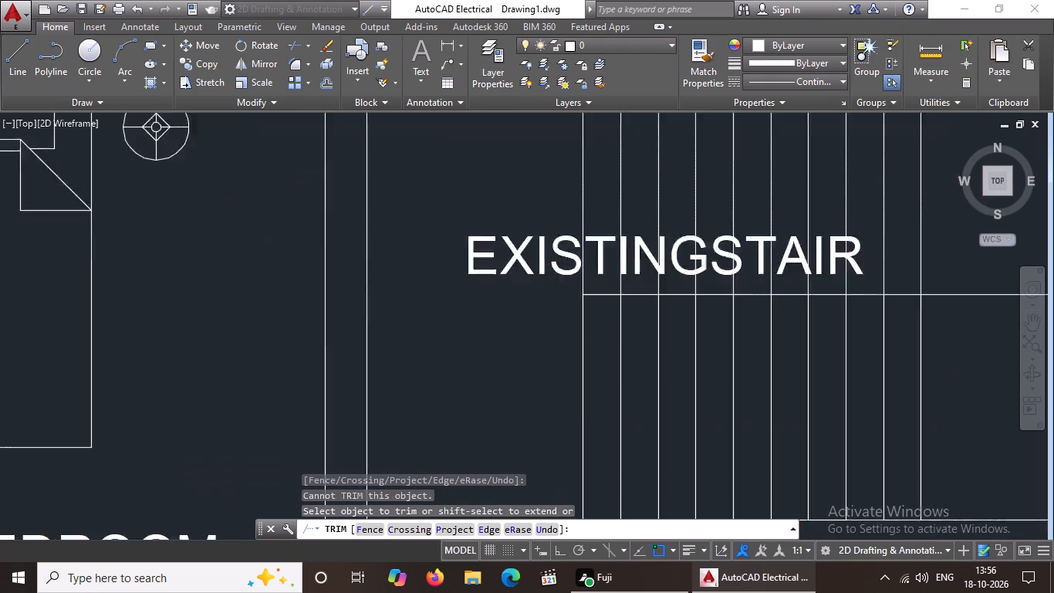
{"action": "scroll", "coordinate": [570, 280], "scroll_direction": "up", "scroll_amount": 1}
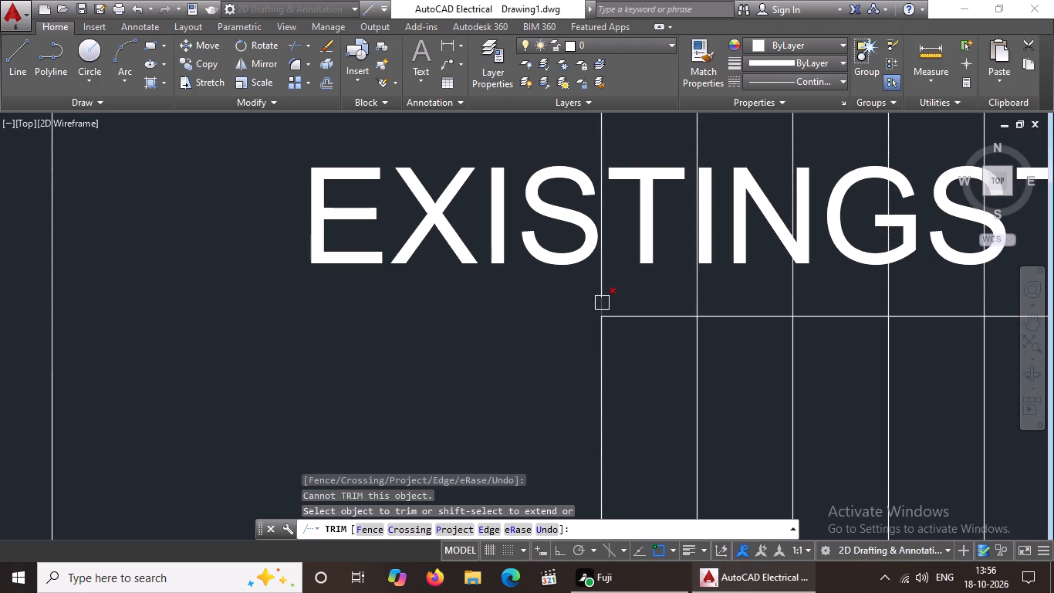
{"action": "left_click", "coordinate": [602, 303]}
{"action": "left_click", "coordinate": [601, 303]}
{"action": "double_click", "coordinate": [700, 303]}
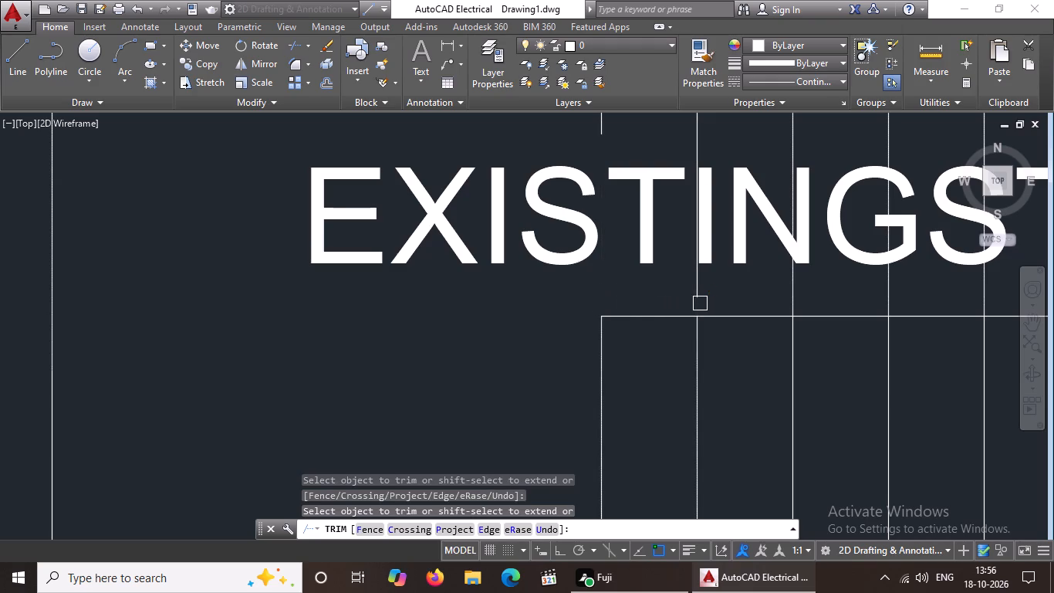
{"action": "double_click", "coordinate": [794, 305]}
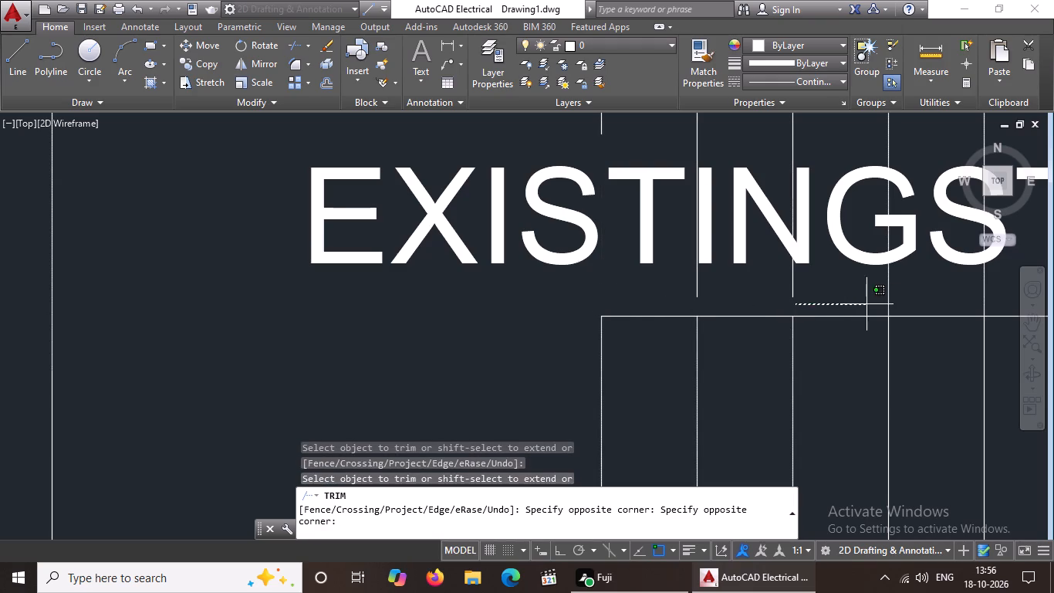
{"action": "left_click", "coordinate": [906, 309]}
{"action": "scroll", "coordinate": [916, 297], "scroll_direction": "down", "scroll_amount": 1}
{"action": "middle_click_drag", "start_coordinate": [916, 296], "coordinate": [916, 296]}
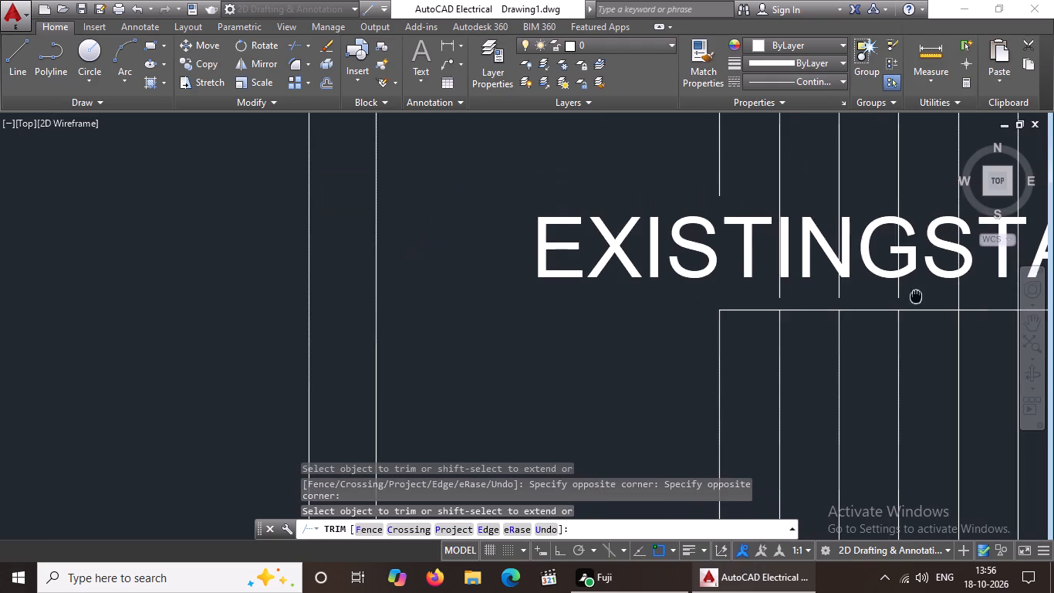
{"action": "middle_click_drag", "start_coordinate": [916, 296], "coordinate": [722, 315]}
{"action": "scroll", "coordinate": [724, 310], "scroll_direction": "down", "scroll_amount": 1}
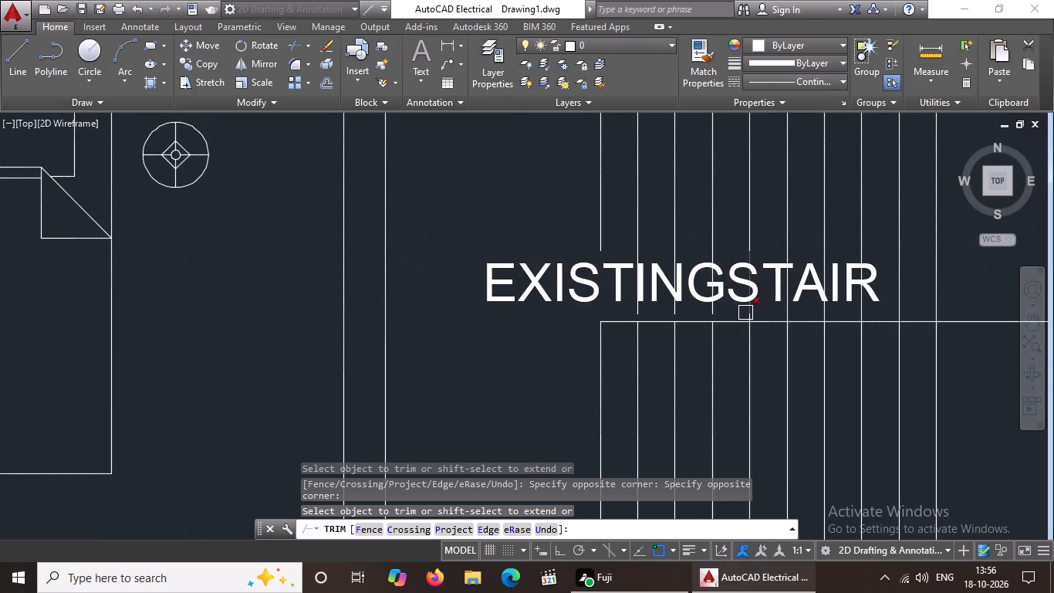
{"action": "left_click", "coordinate": [745, 313]}
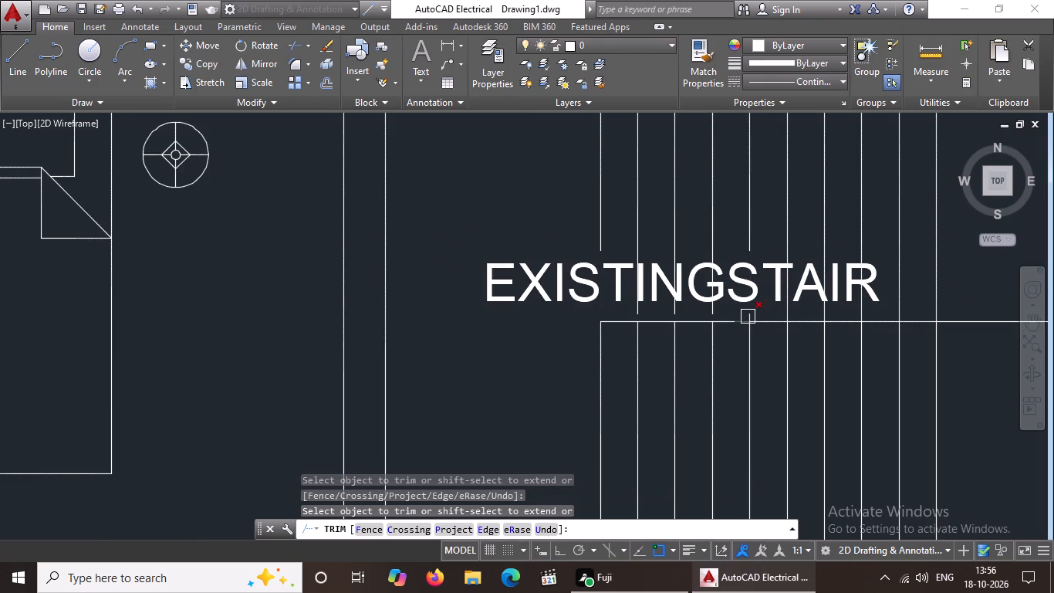
{"action": "scroll", "coordinate": [748, 317], "scroll_direction": "up", "scroll_amount": 3}
{"action": "left_click", "coordinate": [751, 315]}
{"action": "scroll", "coordinate": [772, 307], "scroll_direction": "down", "scroll_amount": 2}
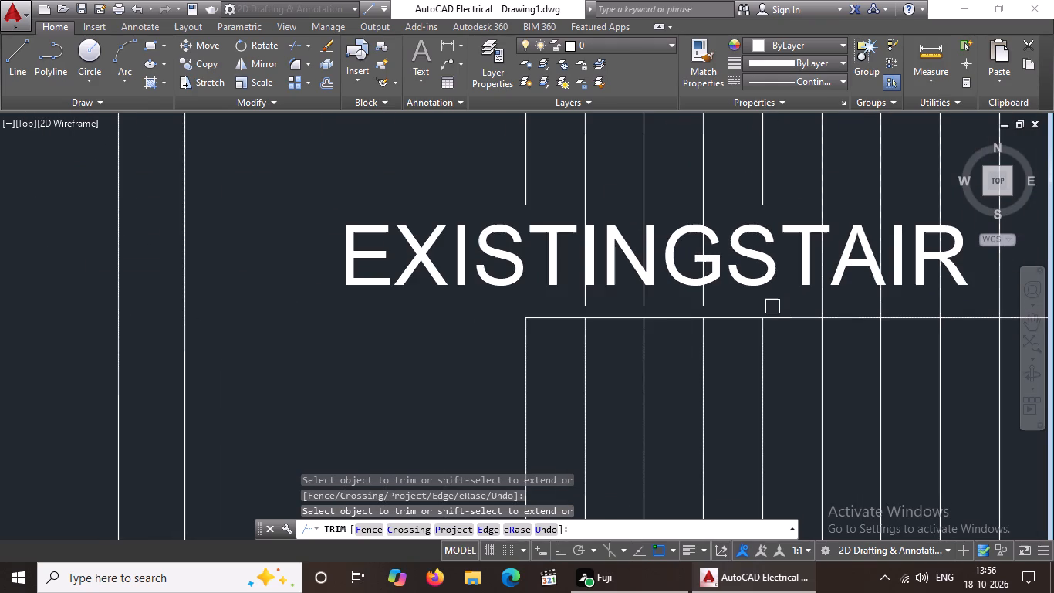
{"action": "key", "text": "Escape"}
Delete the remaining upper-flight pieces of the five trimmed tread lines above the EXISTINGSTAIR label.
{"action": "middle_click_drag", "start_coordinate": [706, 245], "coordinate": [699, 302]}
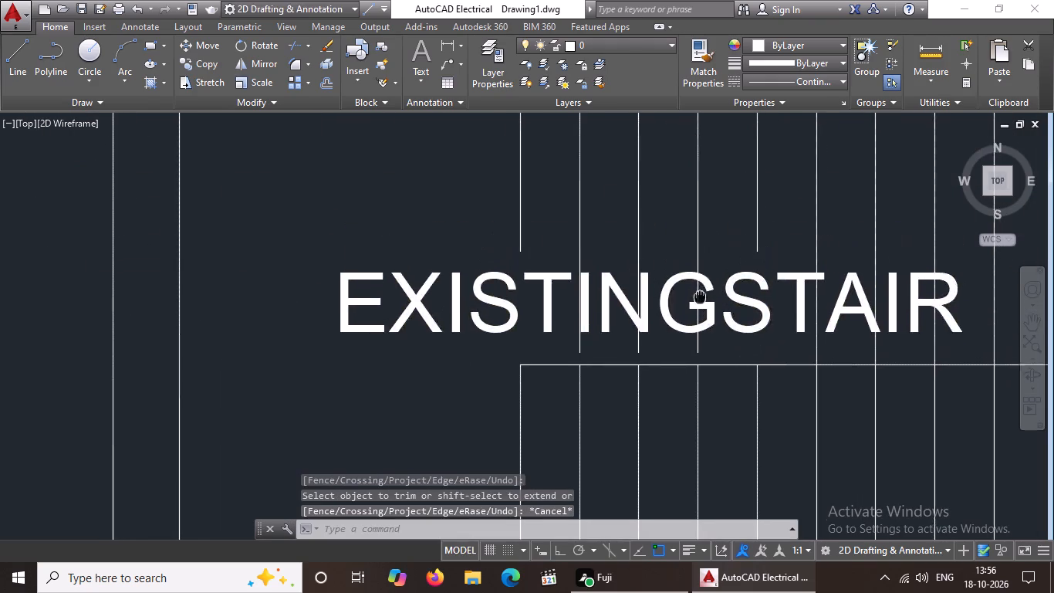
{"action": "middle_click_drag", "start_coordinate": [699, 302], "coordinate": [698, 303]}
{"action": "scroll", "coordinate": [642, 218], "scroll_direction": "down", "scroll_amount": 1}
{"action": "left_click", "coordinate": [562, 188]}
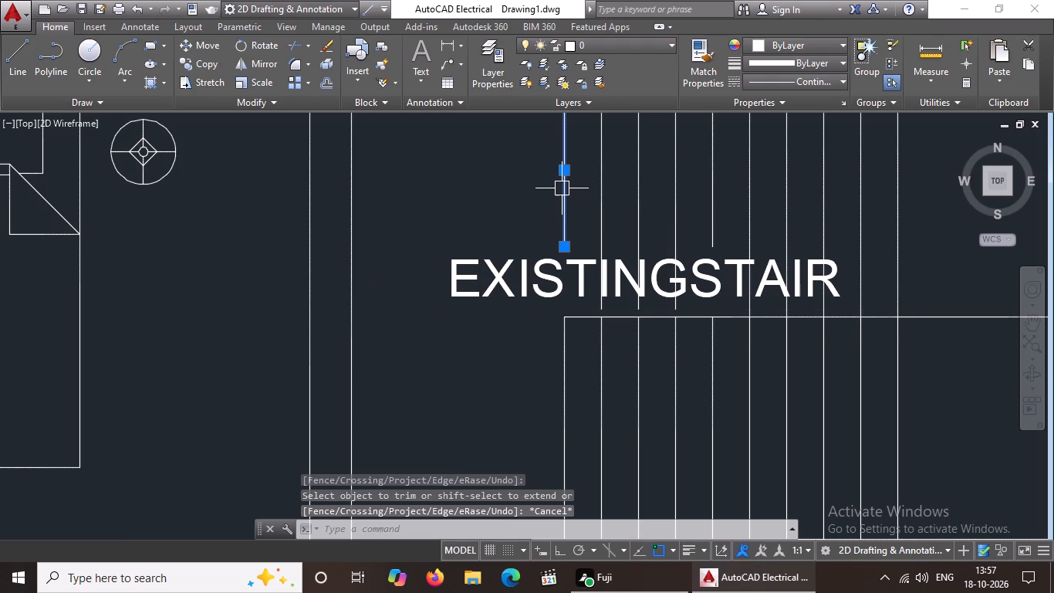
{"action": "key", "text": "Delete"}
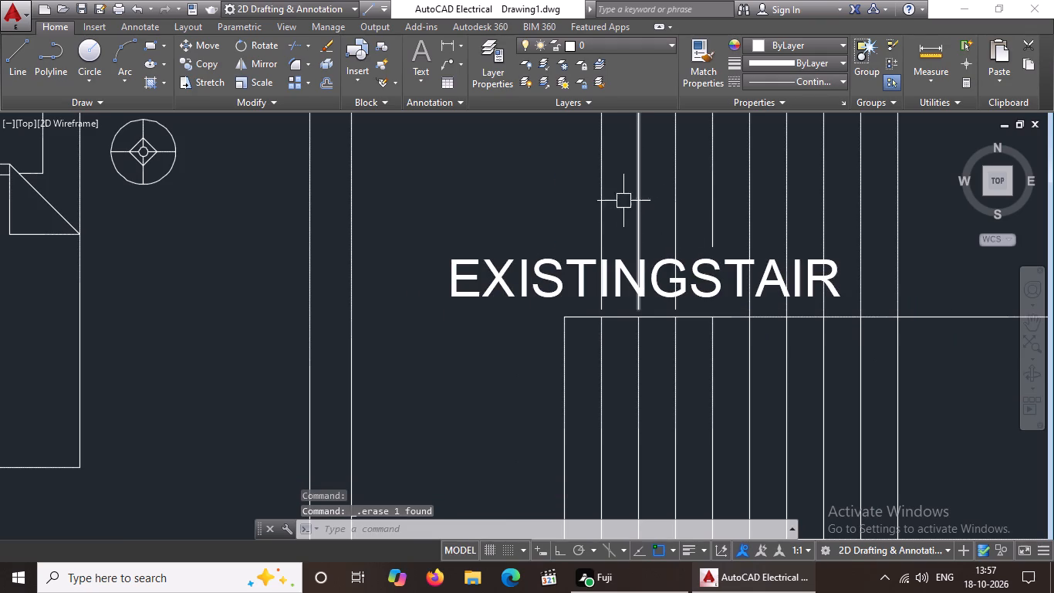
{"action": "left_click", "coordinate": [601, 210]}
{"action": "key", "text": "Delete"}
{"action": "left_click", "coordinate": [639, 202]}
{"action": "key", "text": "Delete"}
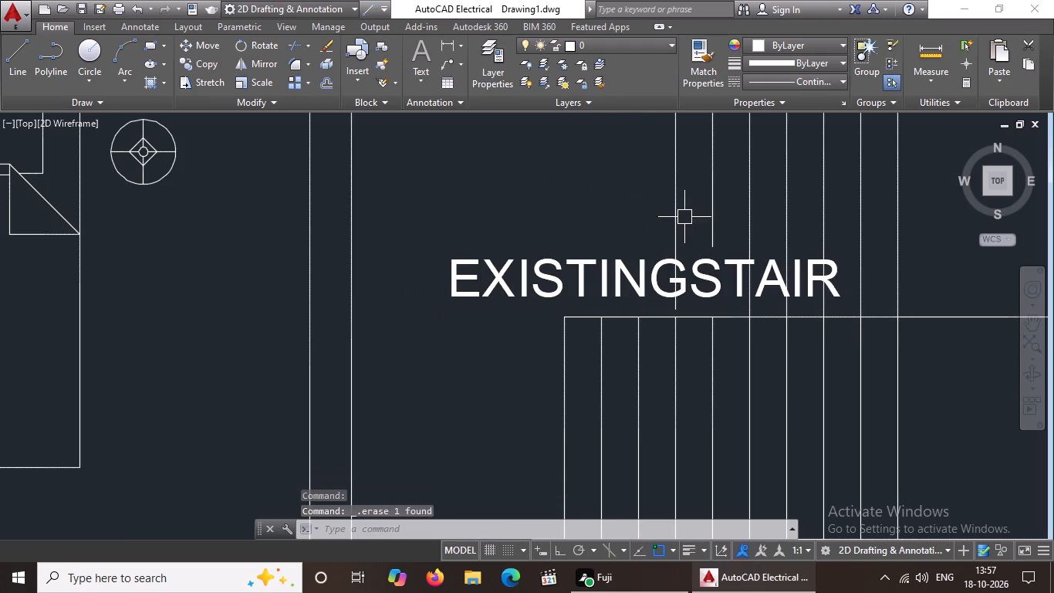
{"action": "left_click", "coordinate": [685, 217]}
{"action": "left_click", "coordinate": [670, 227]}
{"action": "key", "text": "Delete"}
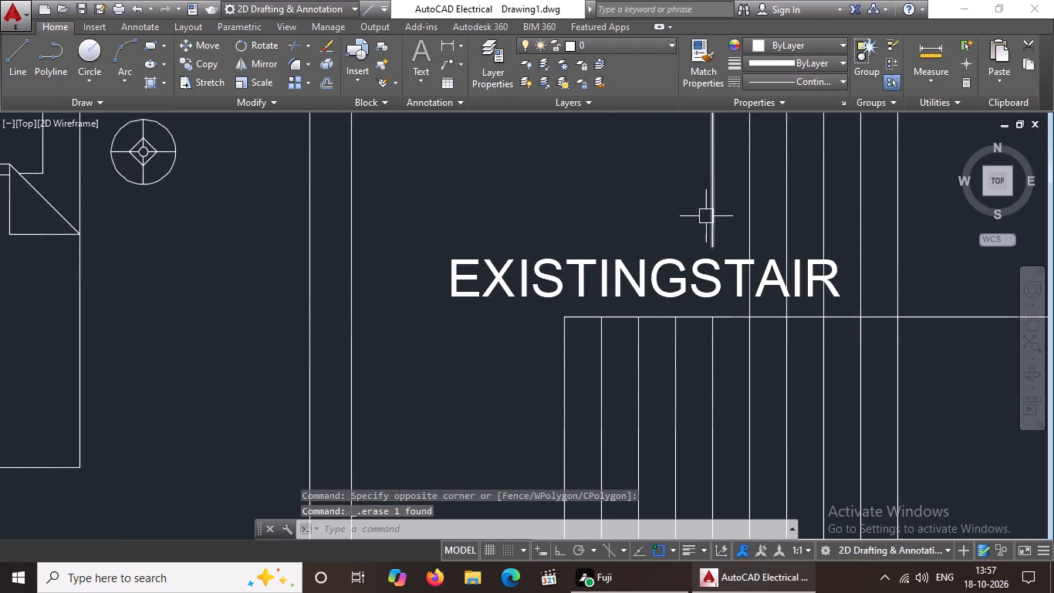
{"action": "left_click", "coordinate": [709, 215]}
{"action": "key", "text": "Delete"}
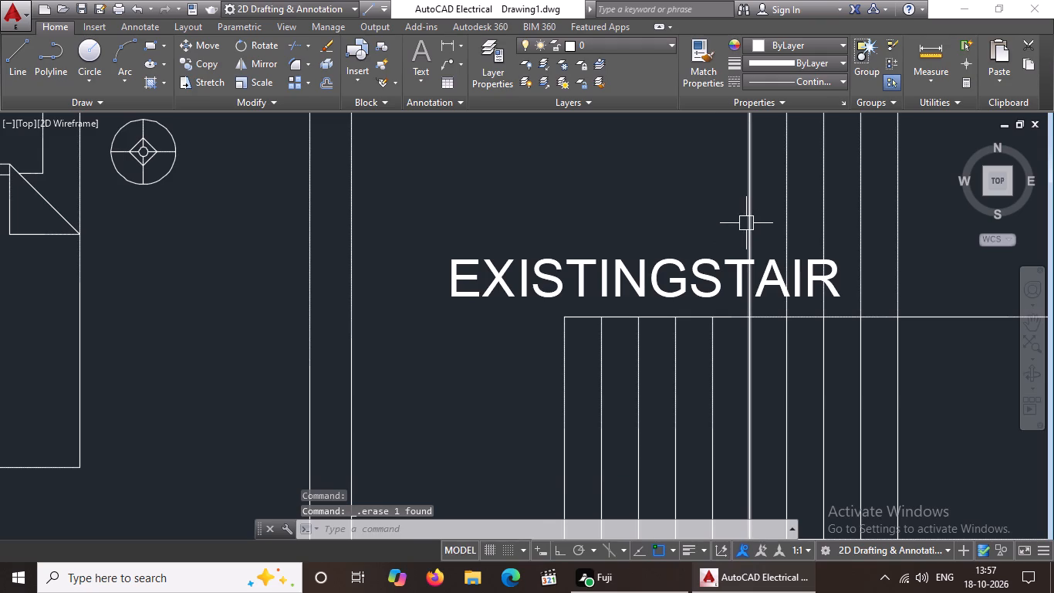
{"action": "scroll", "coordinate": [745, 223], "scroll_direction": "down", "scroll_amount": 3}
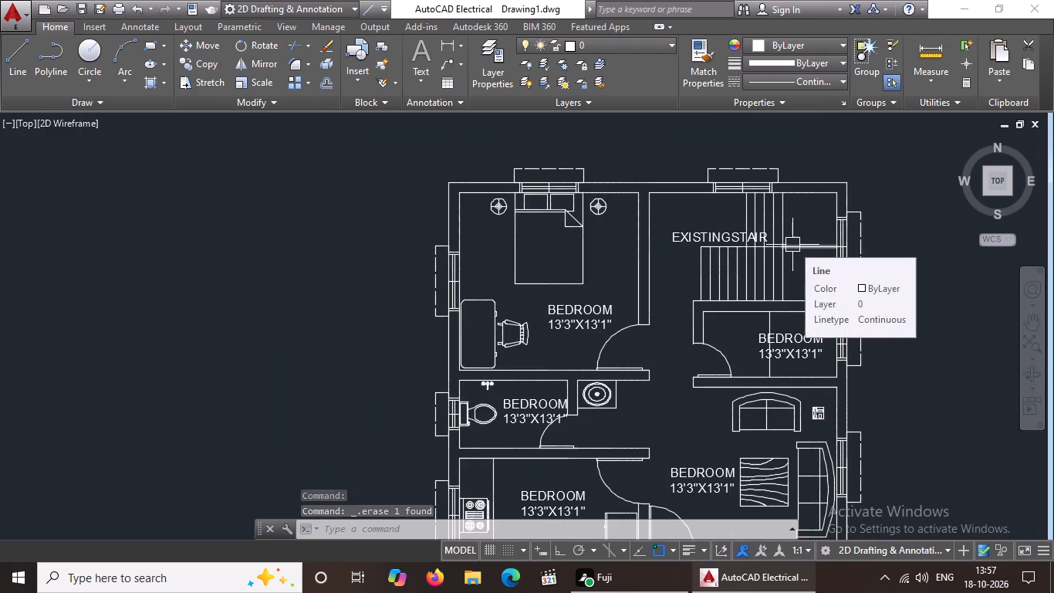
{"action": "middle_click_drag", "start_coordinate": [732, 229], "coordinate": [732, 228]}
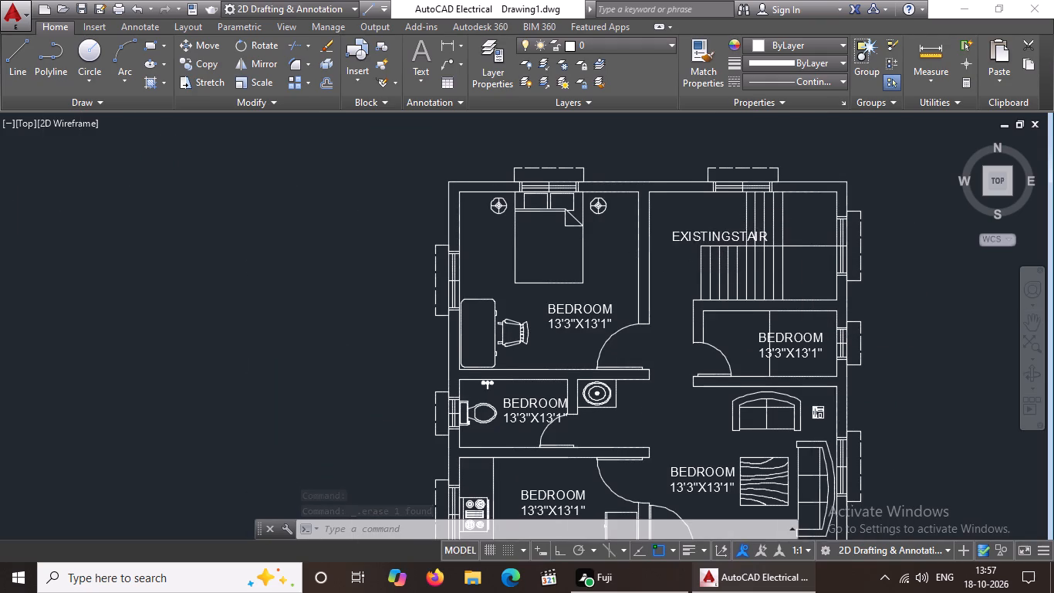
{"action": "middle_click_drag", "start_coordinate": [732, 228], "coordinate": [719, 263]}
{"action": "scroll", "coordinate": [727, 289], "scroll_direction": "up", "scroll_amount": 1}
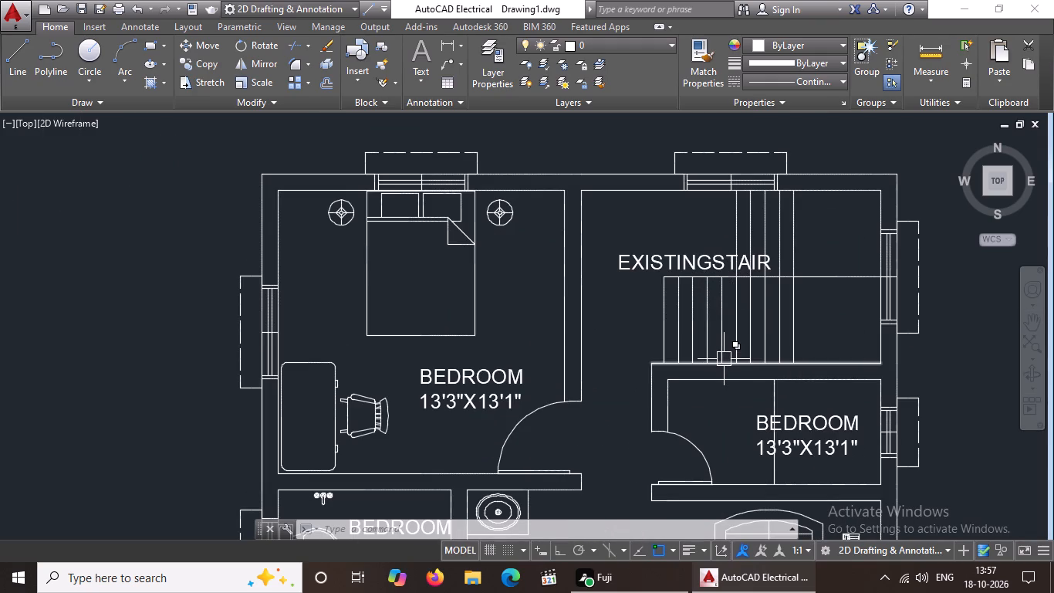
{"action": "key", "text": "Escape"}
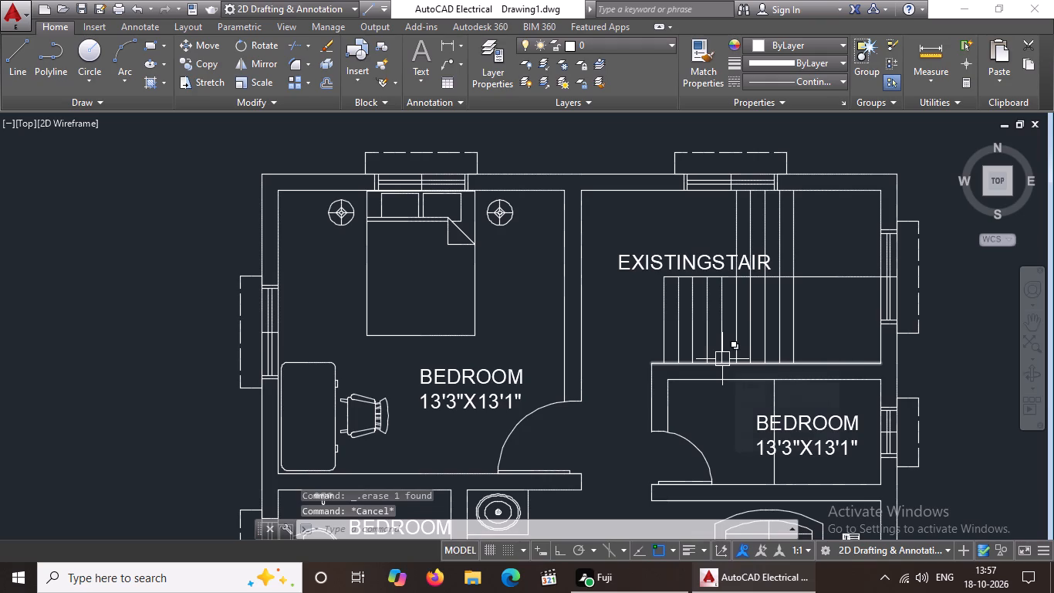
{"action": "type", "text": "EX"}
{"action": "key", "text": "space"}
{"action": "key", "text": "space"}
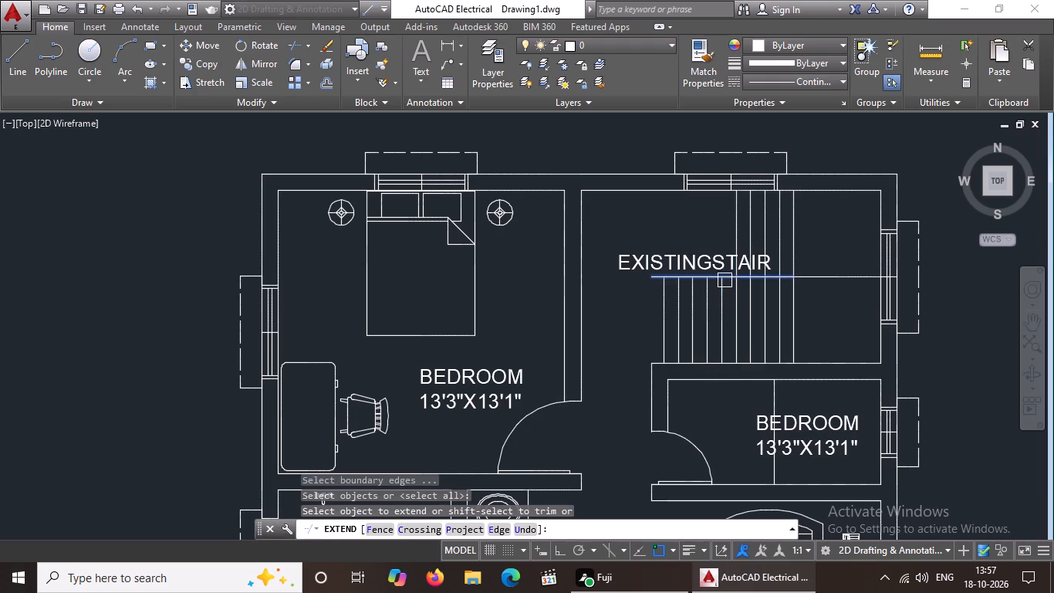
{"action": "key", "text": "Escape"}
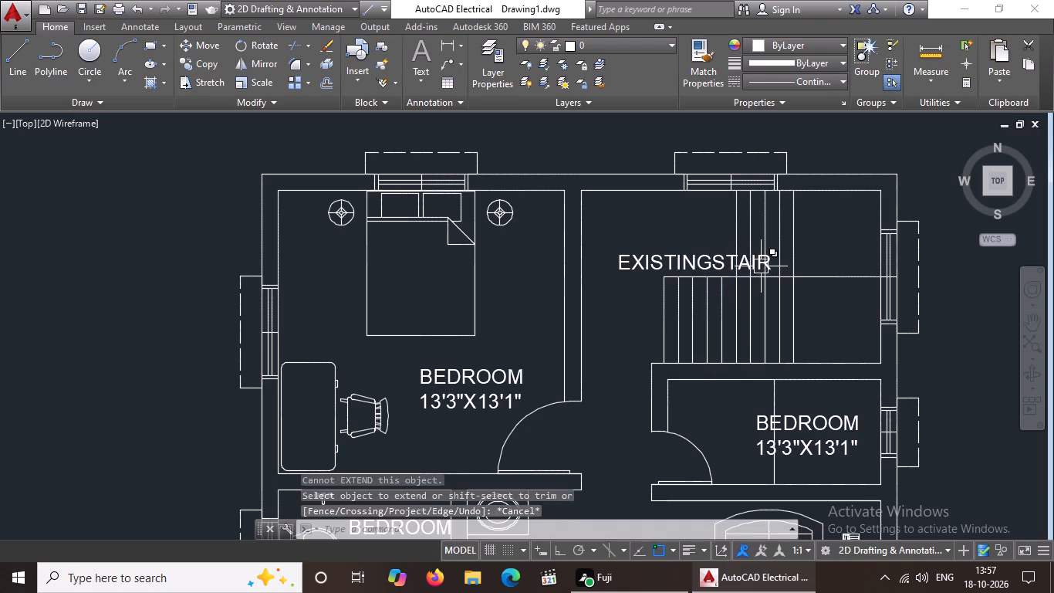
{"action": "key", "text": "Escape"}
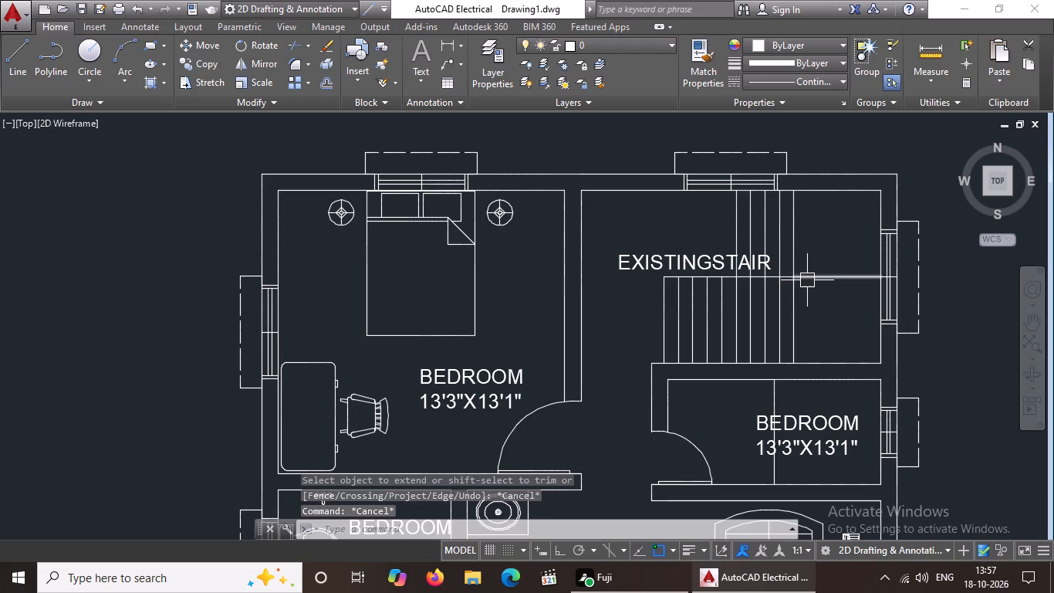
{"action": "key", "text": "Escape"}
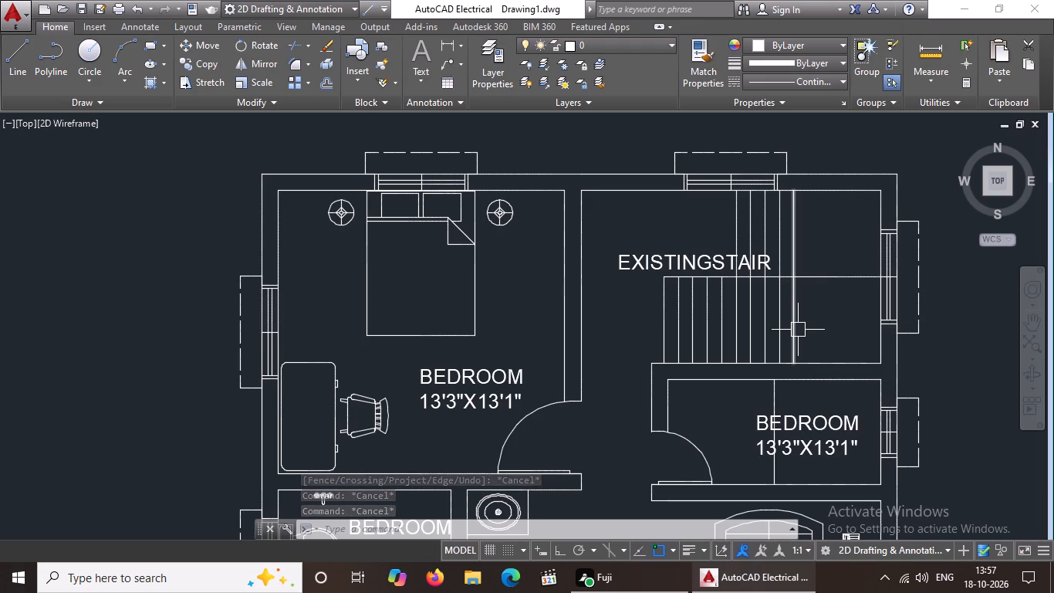
Offset the first full-height stair tread line 8" towards the bedroom, behind the EXISTINGSTAIR label, and end the Offset command.
{"action": "key", "text": "o"}
{"action": "key", "text": "Return"}
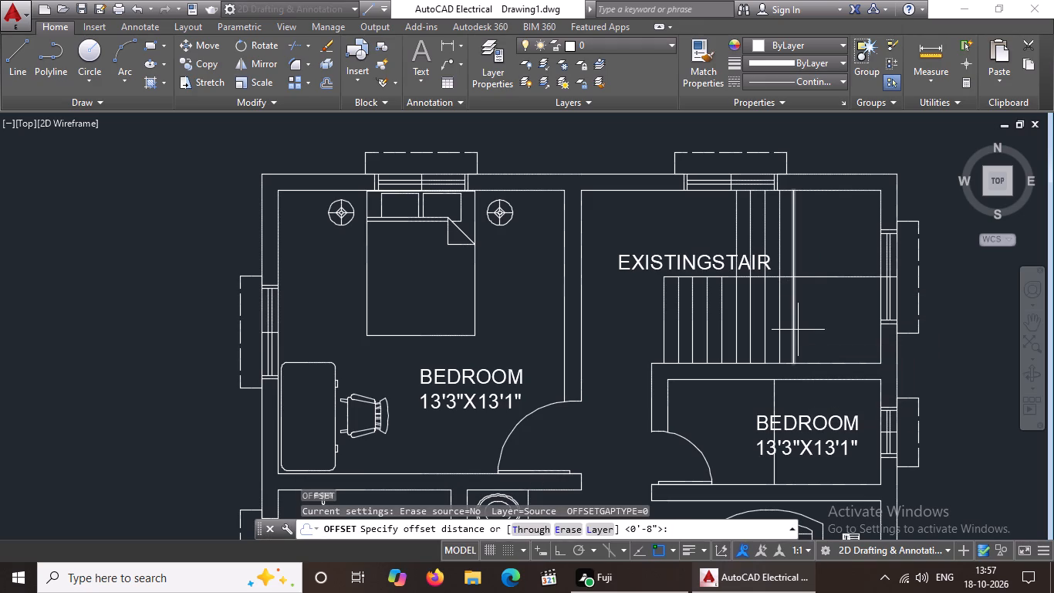
{"action": "type", "text": "8\""}
{"action": "key", "text": "Return"}
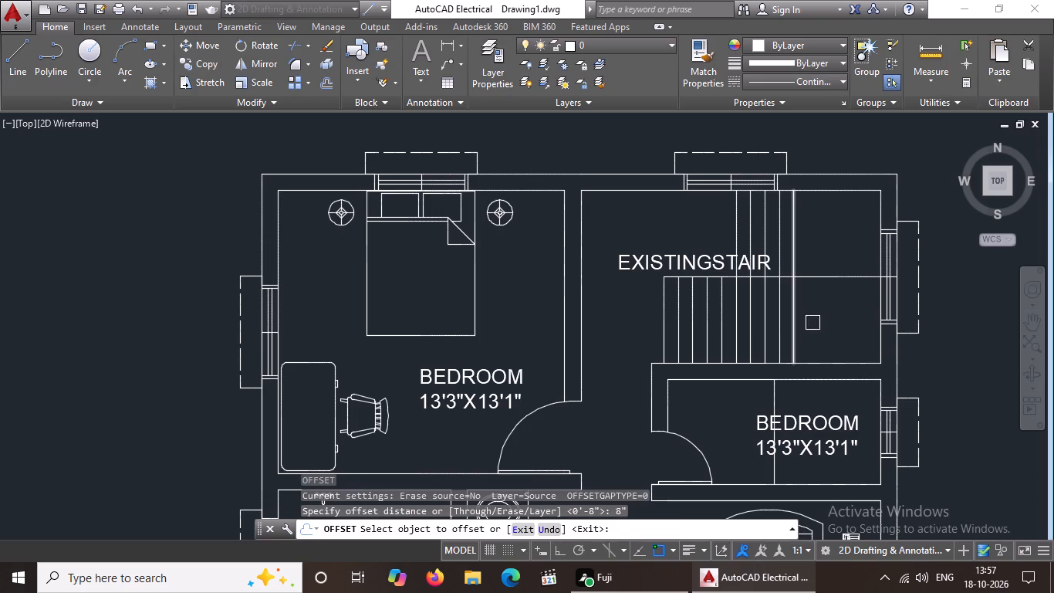
{"action": "double_click", "coordinate": [739, 217]}
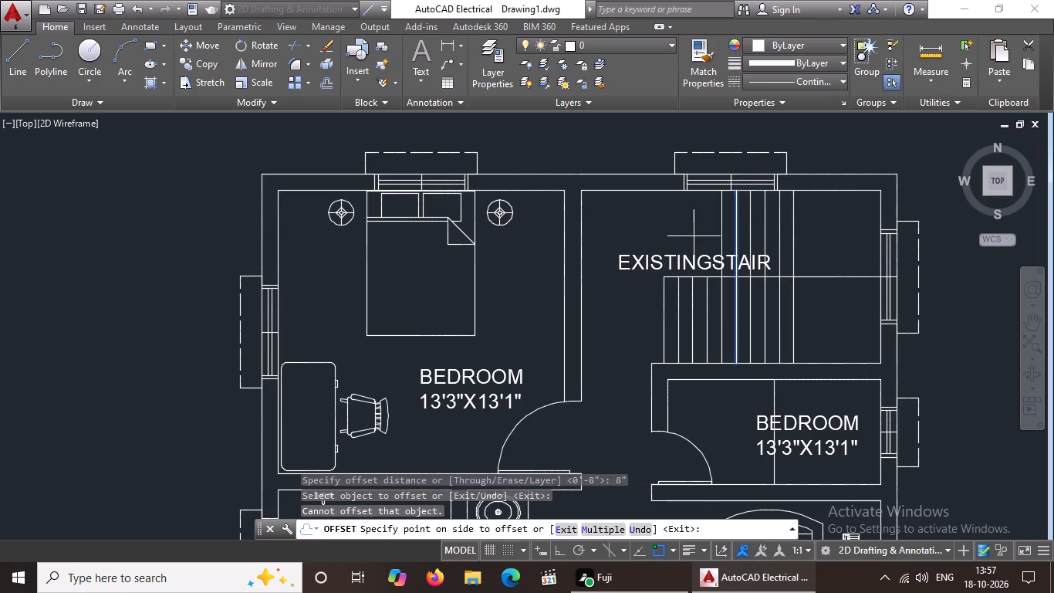
{"action": "left_click", "coordinate": [694, 236]}
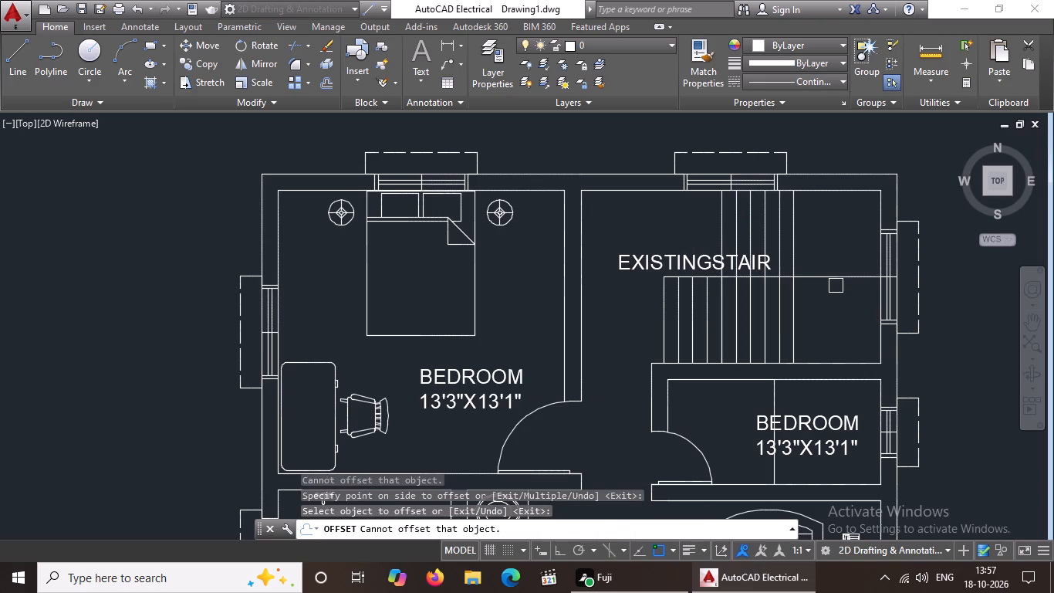
{"action": "key", "text": "Escape"}
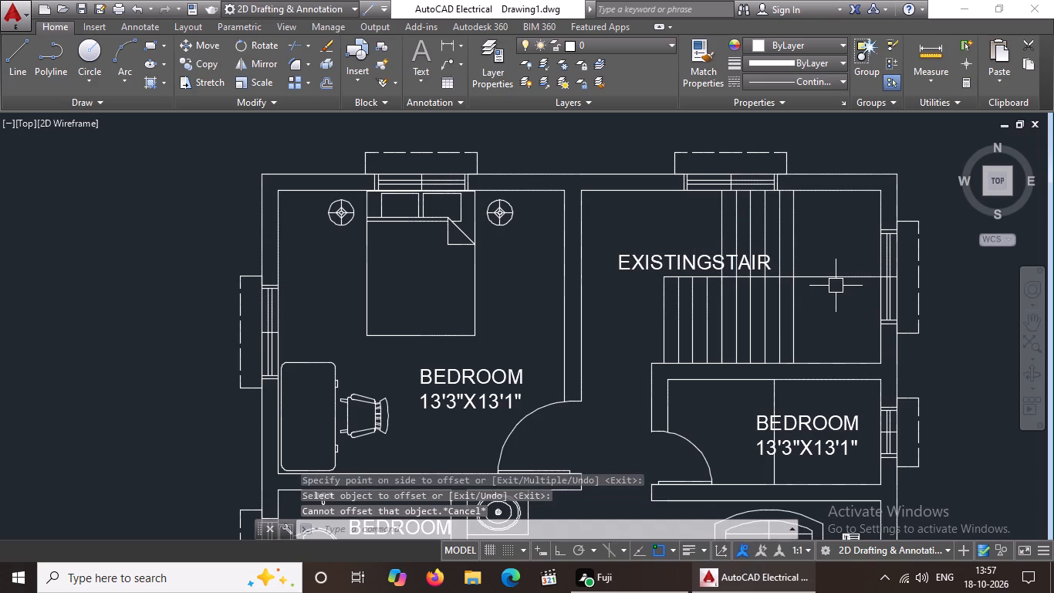
Replace the bedroom label in the small room below the staircase with PUJA and 9'10"X4'10" on two lines.
{"action": "middle_click_drag", "start_coordinate": [596, 336], "coordinate": [606, 280]}
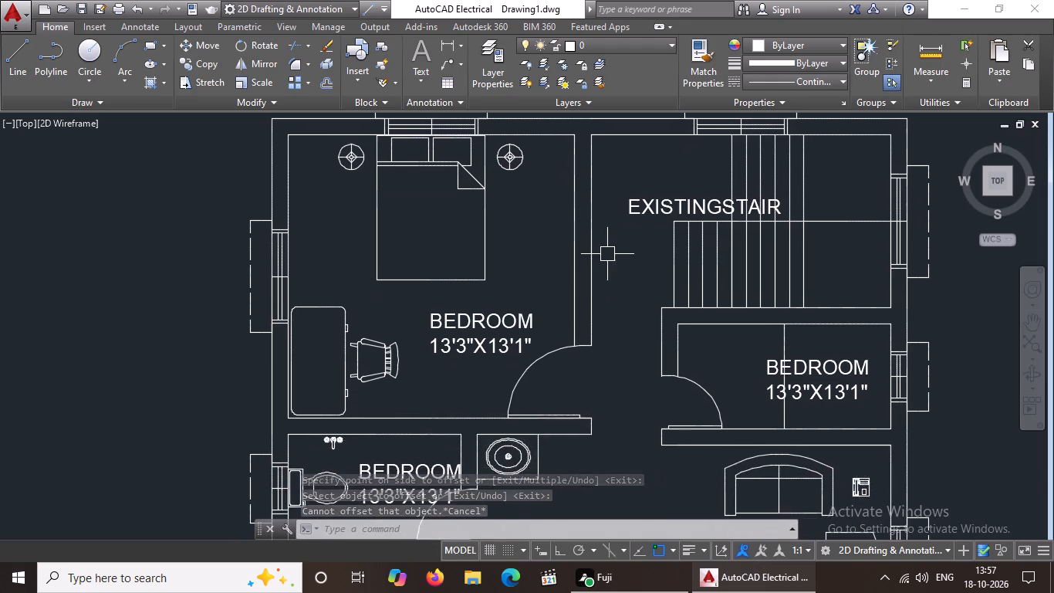
{"action": "scroll", "coordinate": [607, 254], "scroll_direction": "down", "scroll_amount": 1}
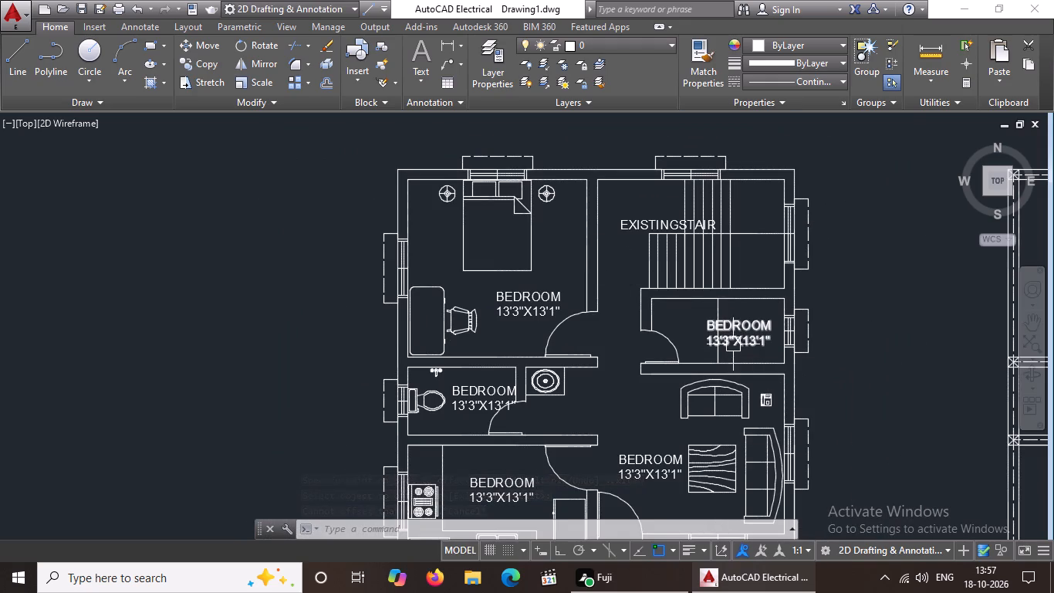
{"action": "double_click", "coordinate": [754, 337]}
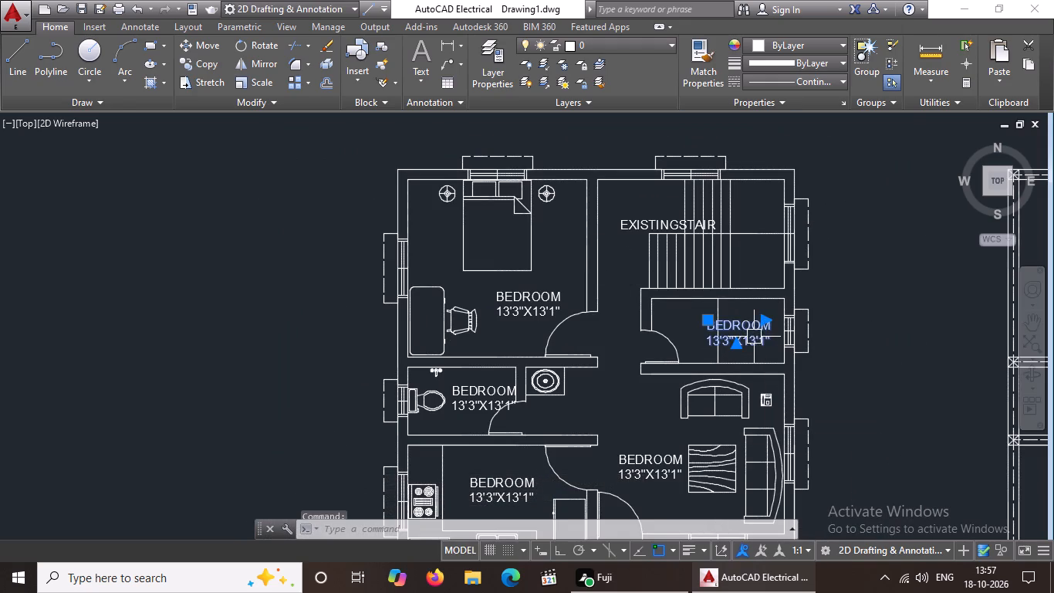
{"action": "key", "text": "Right"}
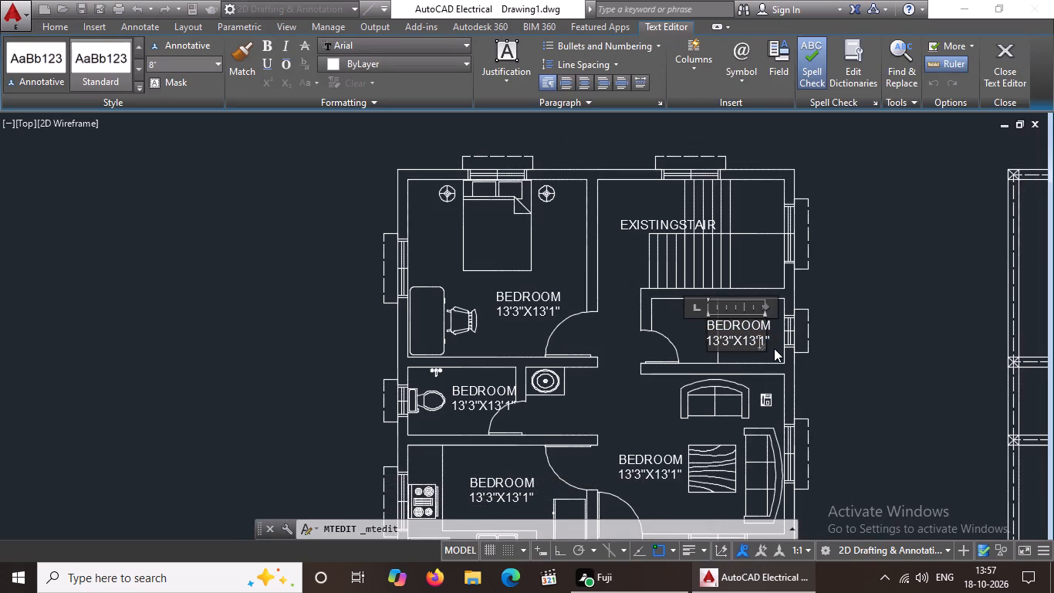
{"action": "key", "text": "Right"}
{"action": "key", "text": "Right"}
{"action": "key", "text": "Right"}
{"action": "key", "text": "BackSpace"}
{"action": "key", "text": "BackSpace"}
{"action": "key", "text": "BackSpace"}
{"action": "key", "text": "BackSpace"}
{"action": "key", "text": "BackSpace"}
{"action": "key", "text": "BackSpace"}
{"action": "key", "text": "BackSpace"}
{"action": "key", "text": "BackSpace"}
{"action": "key", "text": "BackSpace"}
{"action": "key", "text": "BackSpace"}
{"action": "key", "text": "BackSpace"}
{"action": "key", "text": "BackSpace"}
{"action": "key", "text": "BackSpace"}
{"action": "key", "text": "BackSpace"}
{"action": "key", "text": "BackSpace"}
{"action": "key", "text": "BackSpace"}
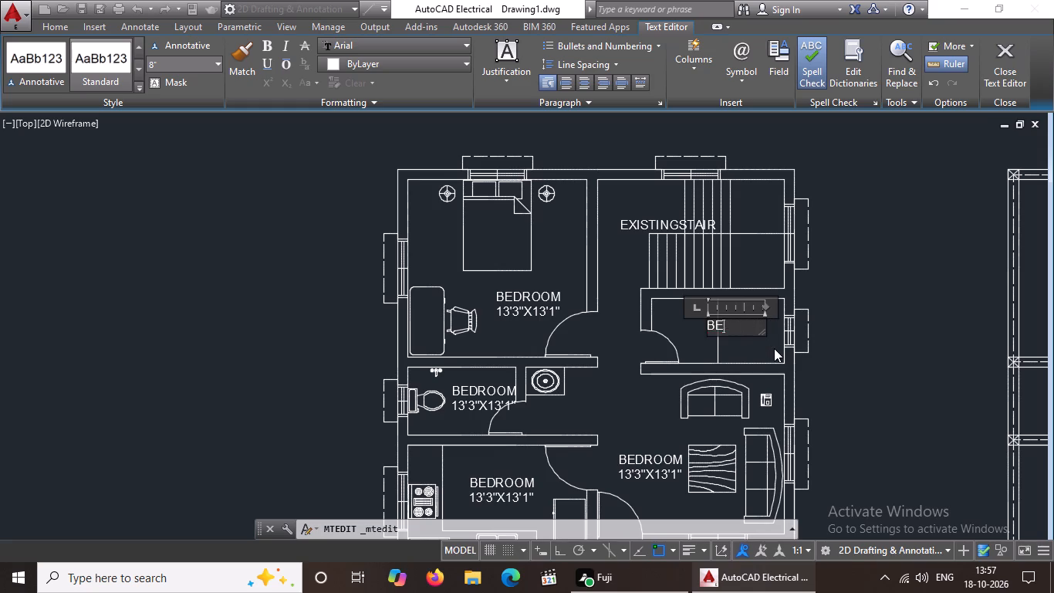
{"action": "key", "text": "BackSpace"}
{"action": "key", "text": "BackSpace"}
{"action": "key", "text": "BackSpace"}
{"action": "key", "text": "BackSpace"}
{"action": "key", "text": "BackSpace"}
{"action": "type", "text": "PUJA"}
{"action": "key", "text": "Return"}
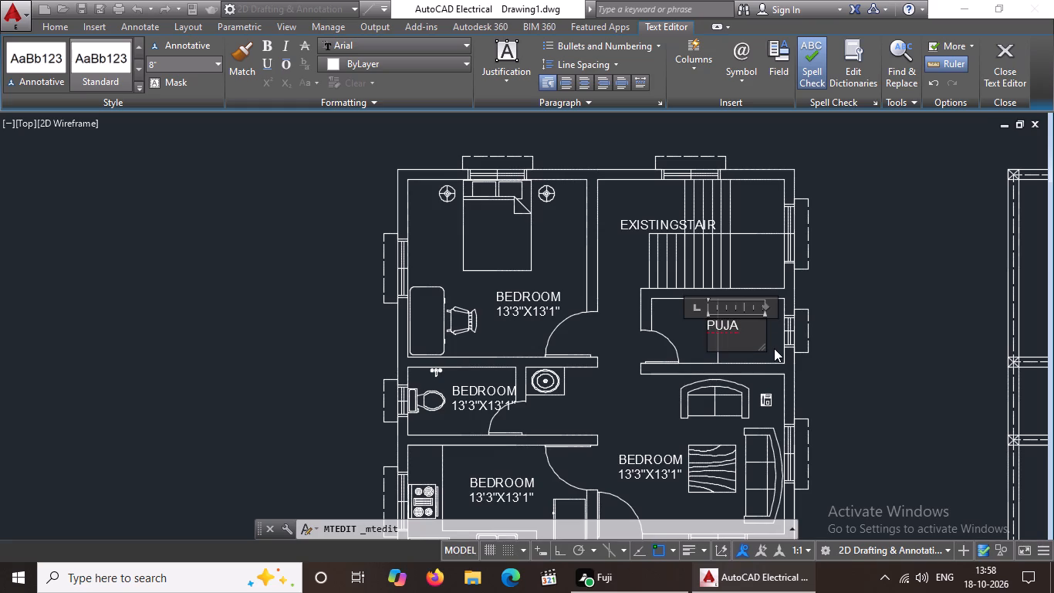
{"action": "key", "text": "9"}
{"action": "key", "text": "apostrophe"}
{"action": "type", "text": "10"}
{"action": "key", "text": "shift+quotedbl"}
{"action": "key", "text": "x"}
{"action": "type", "text": "4'"}
{"action": "type", "text": "10\""}
Indent the word PUJA by three spaces to centre it above its dimensions and finish editing the text.
{"action": "left_click", "coordinate": [708, 324]}
{"action": "key", "text": "space"}
{"action": "key", "text": "space"}
{"action": "key", "text": "space"}
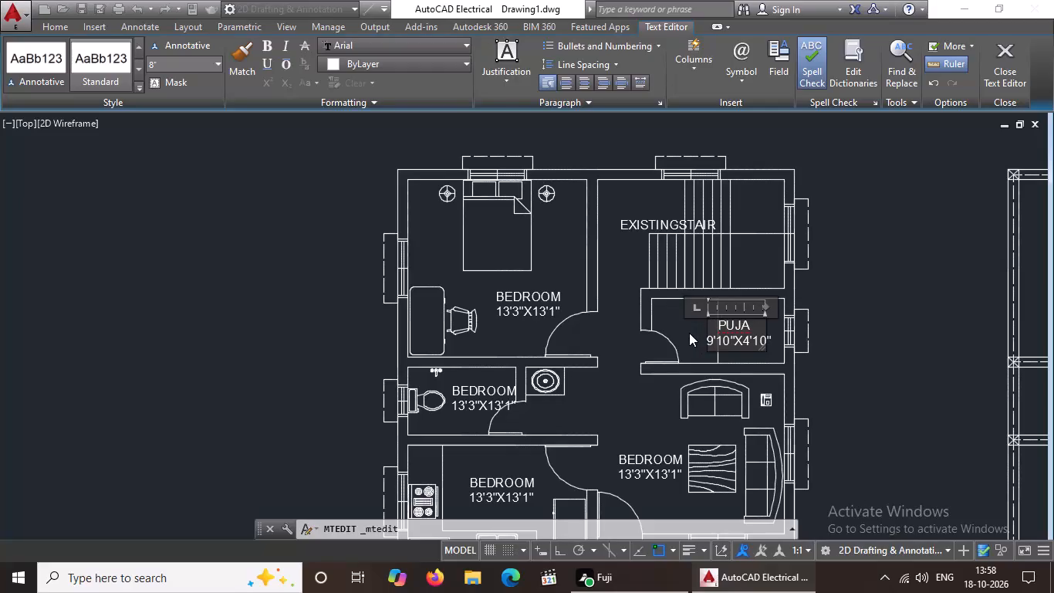
{"action": "left_click", "coordinate": [691, 332]}
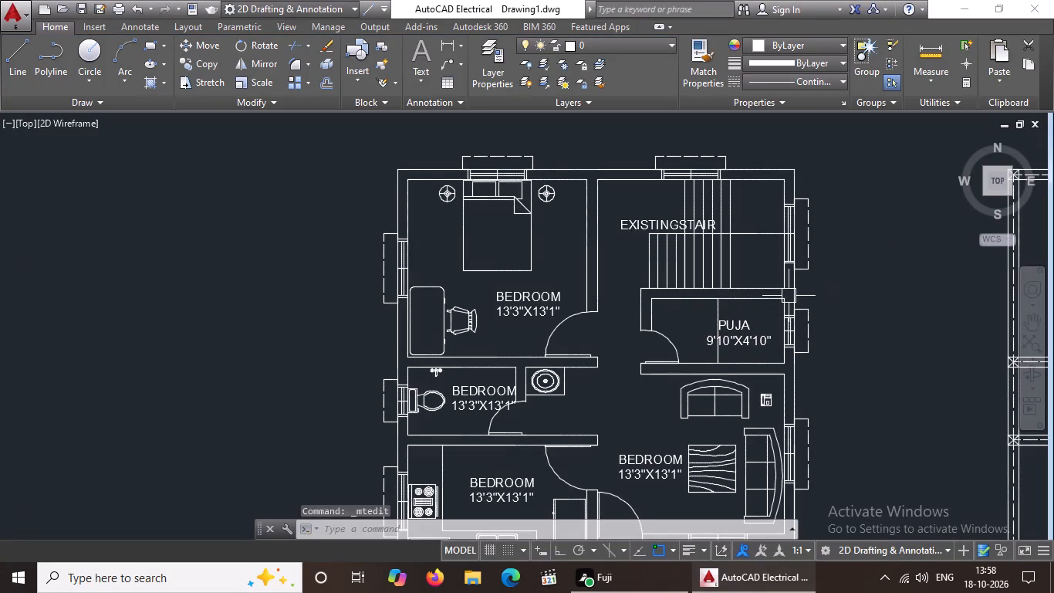
Move the PUJA label towards the room's door, into the half on the door side of the dividing line.
{"action": "left_click", "coordinate": [747, 337]}
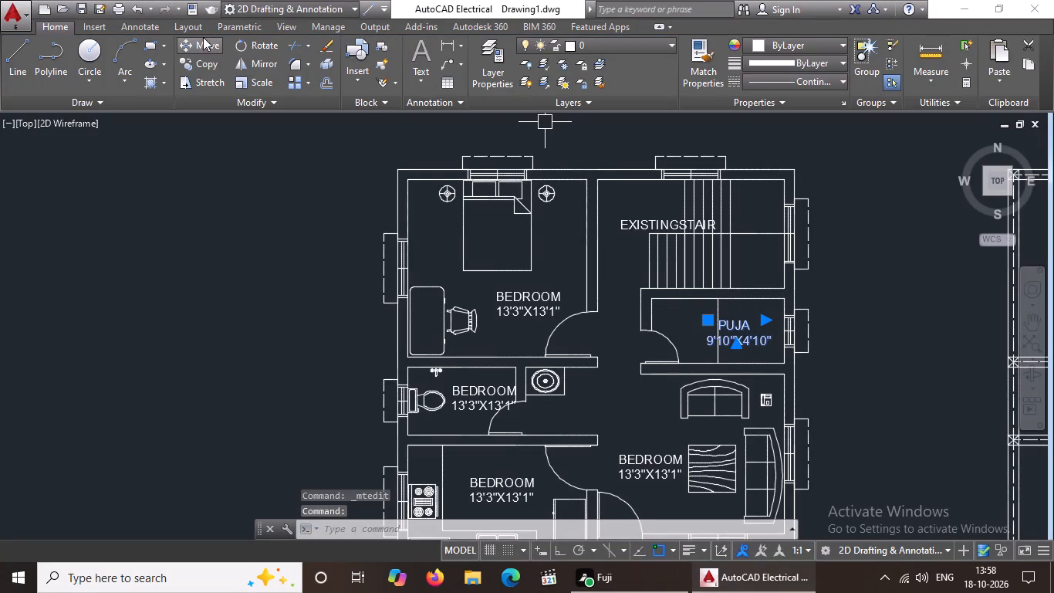
{"action": "left_click", "coordinate": [206, 48]}
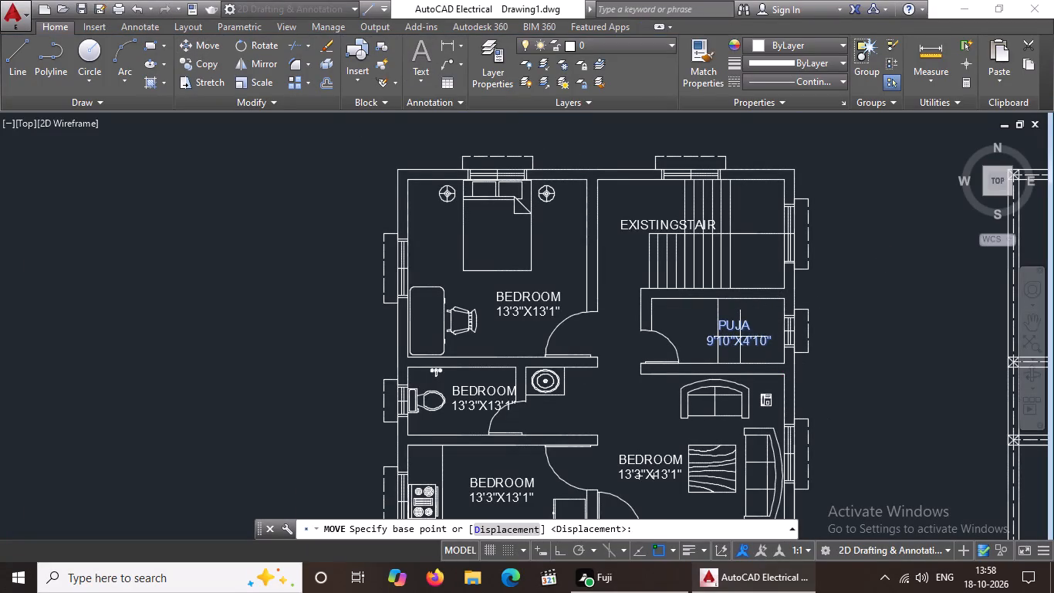
{"action": "left_click", "coordinate": [740, 333]}
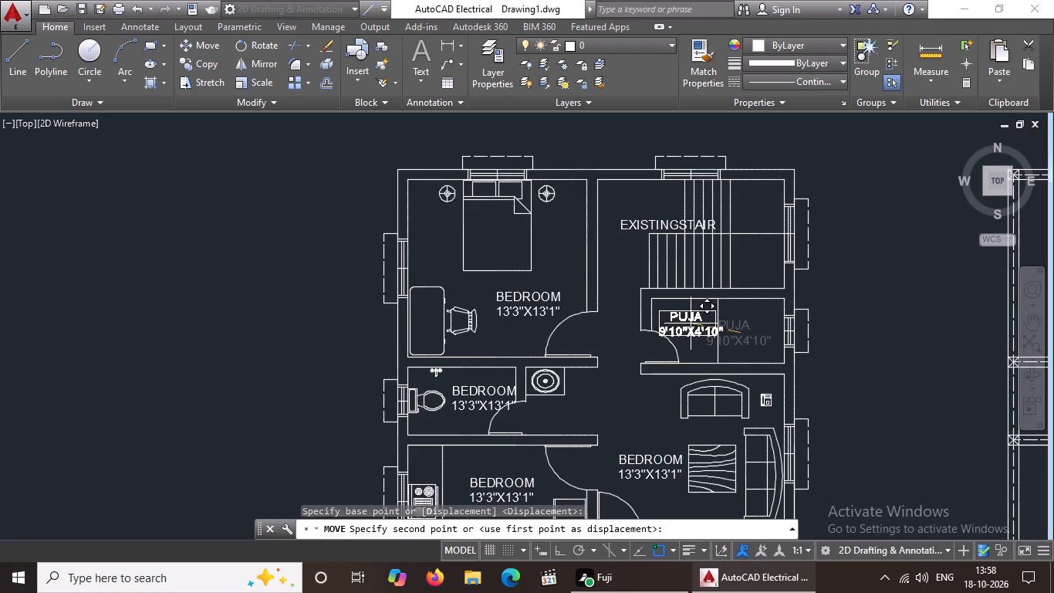
{"action": "double_click", "coordinate": [690, 324]}
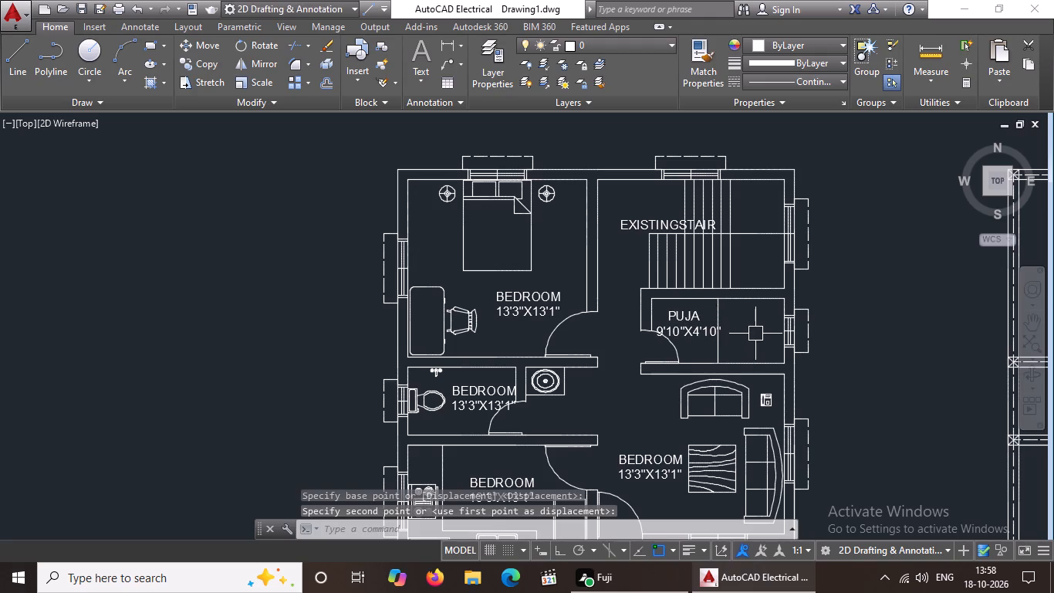
Replace the bedroom label in the room with the WC with TOILET and 8'X5' on two lines.
{"action": "middle_click_drag", "start_coordinate": [627, 434], "coordinate": [647, 385]}
{"action": "double_click", "coordinate": [513, 351]}
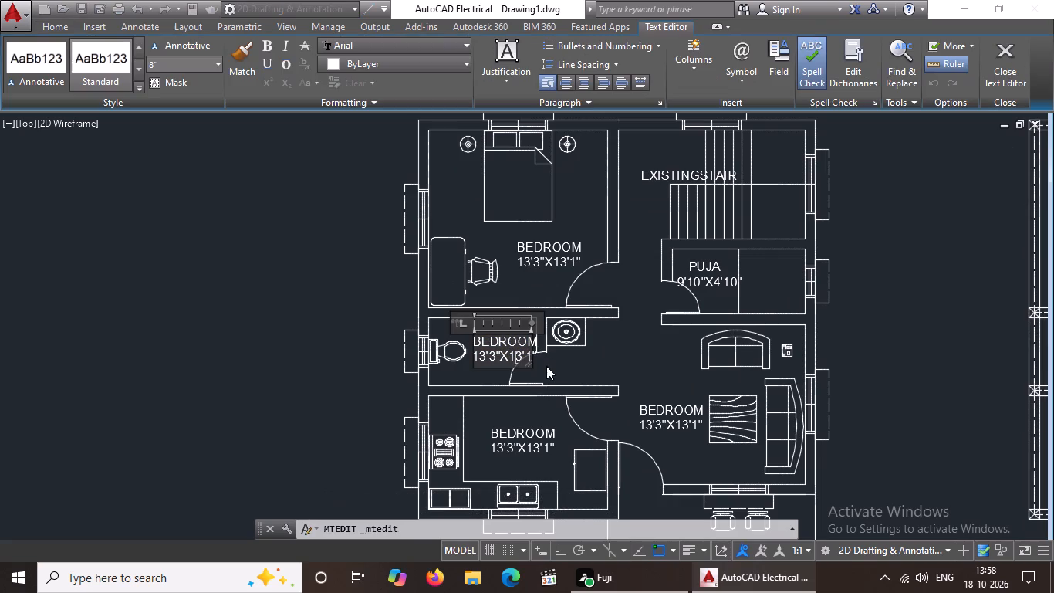
{"action": "key", "text": "Right"}
{"action": "key", "text": "Right"}
{"action": "key", "text": "Right"}
{"action": "key", "text": "Right"}
{"action": "key", "text": "BackSpace"}
{"action": "key", "text": "BackSpace"}
{"action": "key", "text": "BackSpace"}
{"action": "key", "text": "BackSpace"}
{"action": "key", "text": "BackSpace"}
{"action": "key", "text": "BackSpace"}
{"action": "key", "text": "BackSpace"}
{"action": "key", "text": "BackSpace"}
{"action": "key", "text": "BackSpace"}
{"action": "key", "text": "BackSpace"}
{"action": "key", "text": "BackSpace"}
{"action": "key", "text": "BackSpace"}
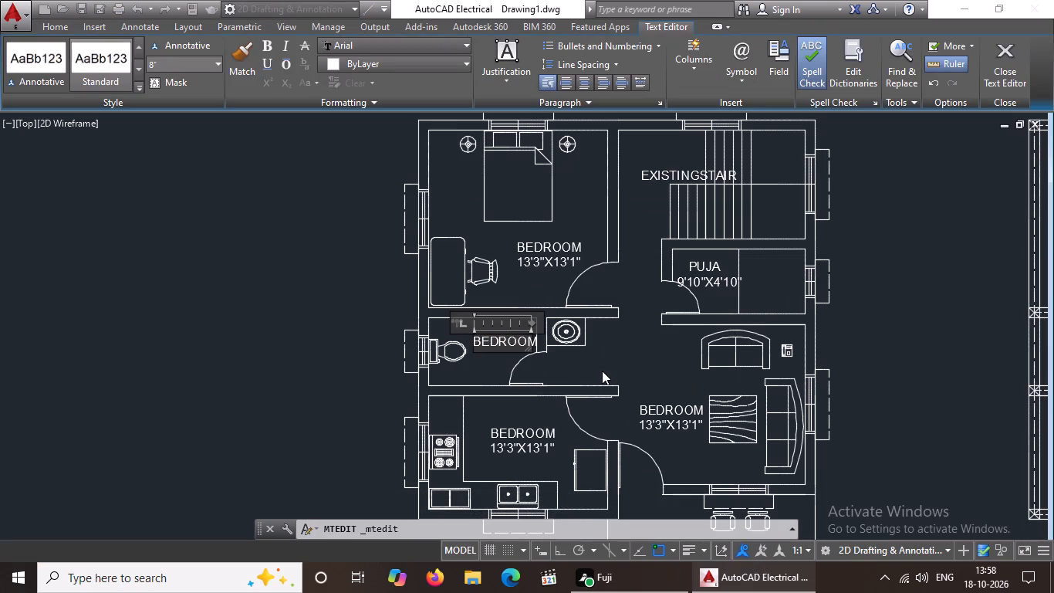
{"action": "key", "text": "BackSpace"}
{"action": "key", "text": "BackSpace"}
{"action": "key", "text": "BackSpace"}
{"action": "key", "text": "BackSpace"}
{"action": "key", "text": "BackSpace"}
{"action": "key", "text": "BackSpace"}
{"action": "key", "text": "BackSpace"}
{"action": "key", "text": "BackSpace"}
{"action": "key", "text": "BackSpace"}
{"action": "key", "text": "BackSpace"}
{"action": "key", "text": "BackSpace"}
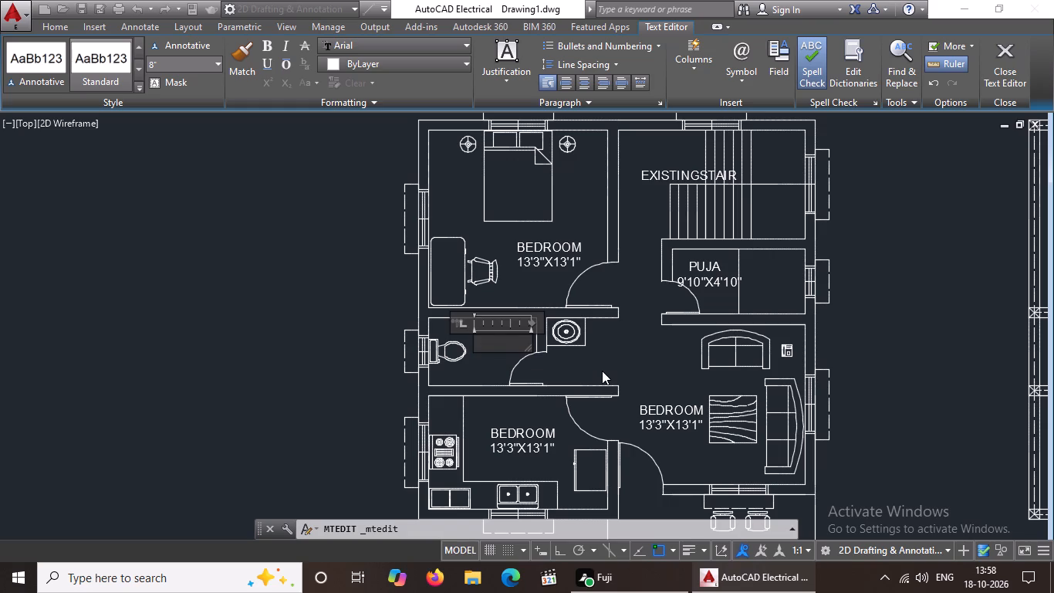
{"action": "type", "text": "TOILET"}
{"action": "key", "text": "Return"}
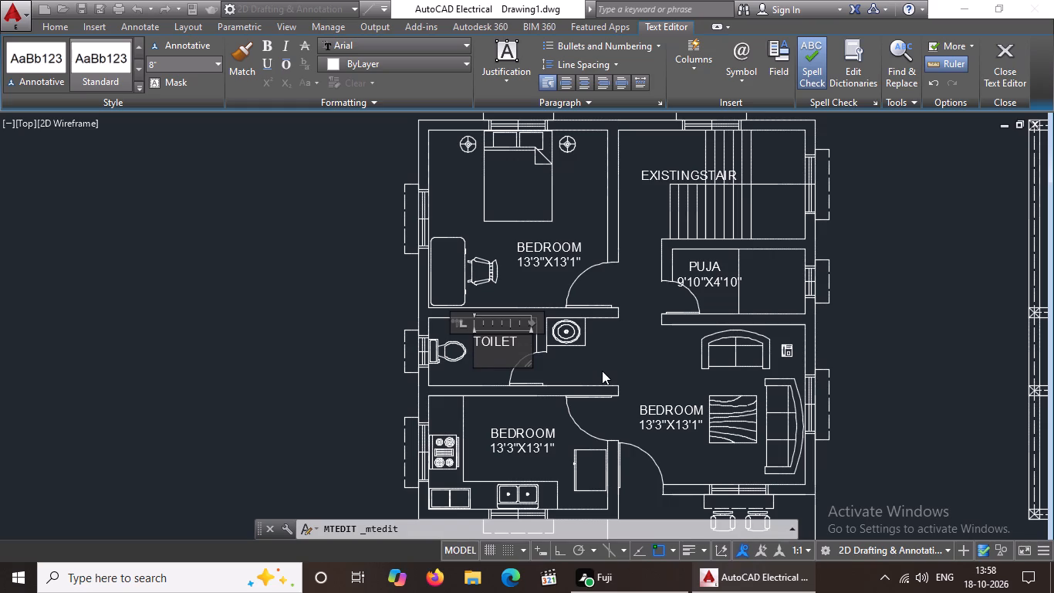
{"action": "type", "text": "8'"}
{"action": "key", "text": "x"}
{"action": "type", "text": "5'"}
Indent the 8'X5' line by two spaces to centre it beneath TOILET and finish editing the text.
{"action": "key", "text": "Left"}
{"action": "key", "text": "Left"}
{"action": "key", "text": "Left"}
{"action": "key", "text": "Left"}
{"action": "key", "text": "Left"}
{"action": "key", "text": "space"}
{"action": "key", "text": "space"}
{"action": "left_click", "coordinate": [566, 366]}
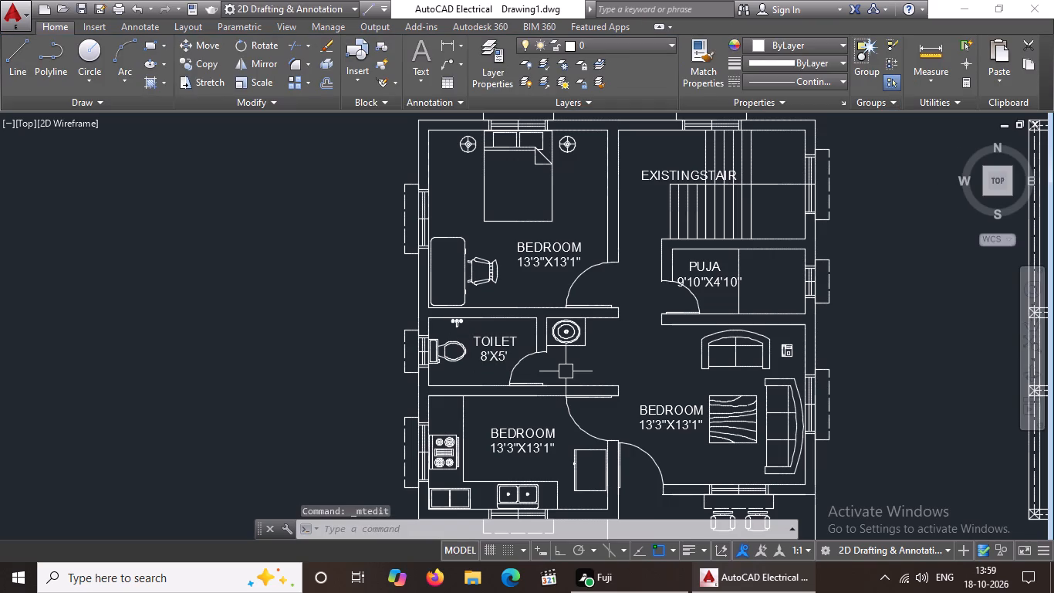
Replace the bedroom label in the room with the stove and sink with KITCHEN and 13'3"X8'5" on two lines, and finish editing.
{"action": "double_click", "coordinate": [535, 446]}
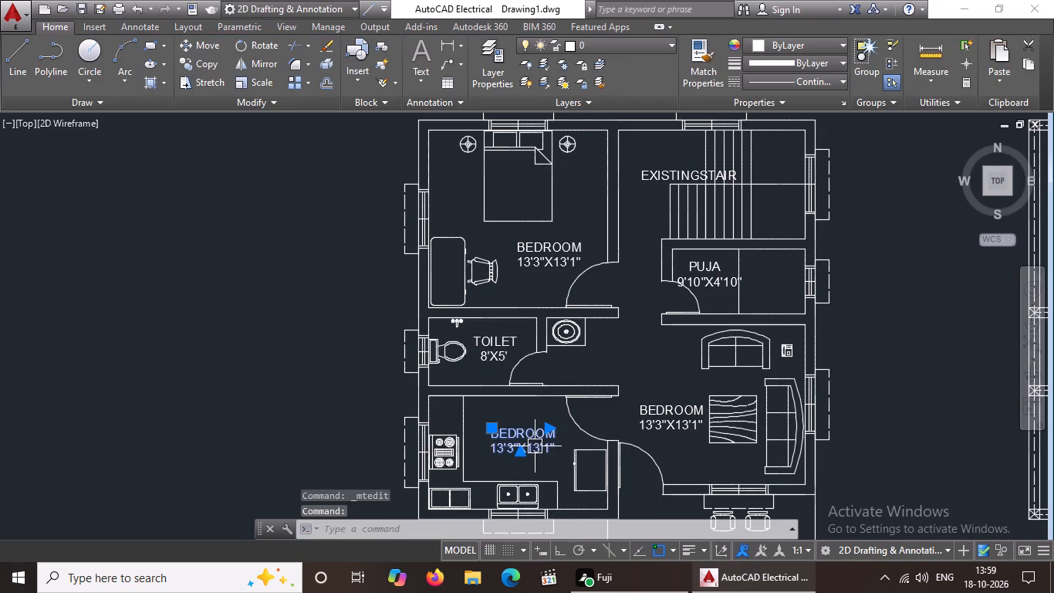
{"action": "key", "text": "Right"}
{"action": "key", "text": "Right"}
{"action": "key", "text": "Right"}
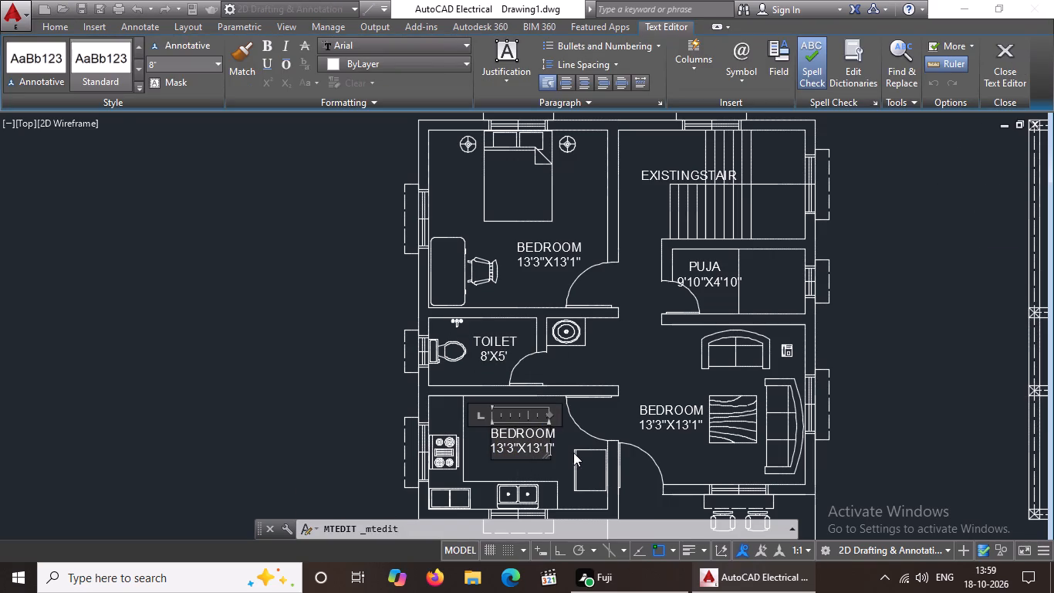
{"action": "key", "text": "Right"}
{"action": "key", "text": "Right"}
{"action": "key", "text": "BackSpace"}
{"action": "key", "text": "BackSpace"}
{"action": "key", "text": "BackSpace"}
{"action": "key", "text": "BackSpace"}
{"action": "key", "text": "BackSpace"}
{"action": "key", "text": "BackSpace"}
{"action": "key", "text": "BackSpace"}
{"action": "key", "text": "BackSpace"}
{"action": "key", "text": "BackSpace"}
{"action": "key", "text": "BackSpace"}
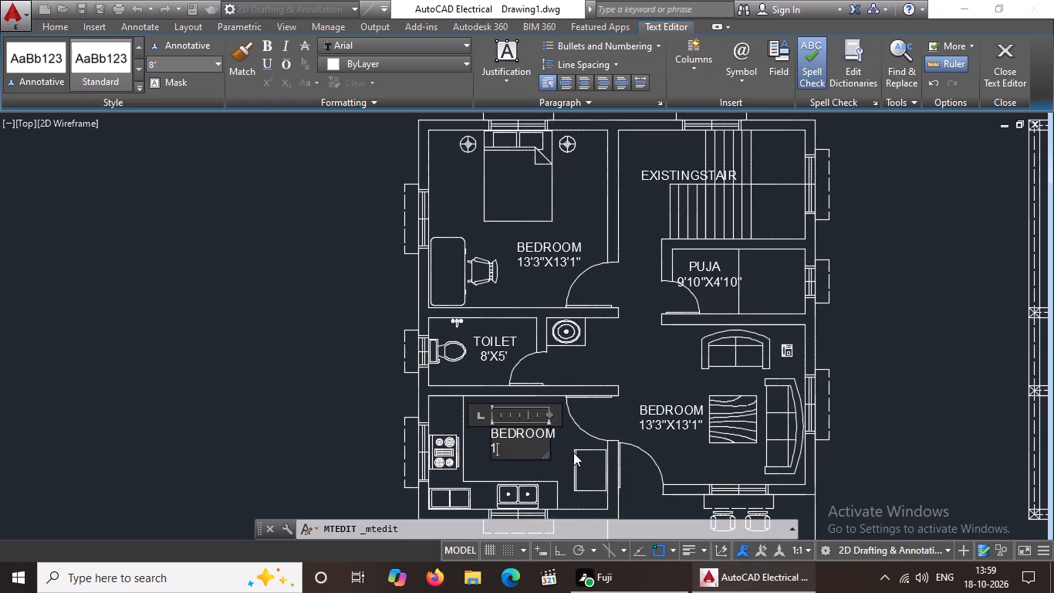
{"action": "key", "text": "BackSpace"}
{"action": "key", "text": "BackSpace"}
{"action": "key", "text": "BackSpace"}
{"action": "key", "text": "BackSpace"}
{"action": "key", "text": "BackSpace"}
{"action": "key", "text": "BackSpace"}
{"action": "key", "text": "BackSpace"}
{"action": "key", "text": "BackSpace"}
{"action": "key", "text": "BackSpace"}
{"action": "key", "text": "BackSpace"}
{"action": "key", "text": "BackSpace"}
{"action": "key", "text": "BackSpace"}
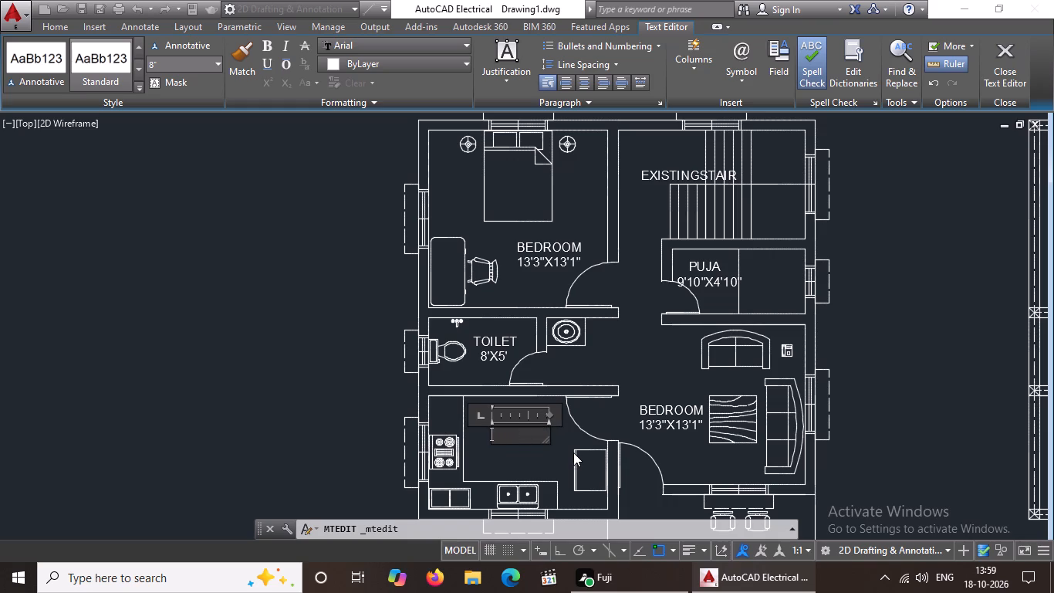
{"action": "key", "text": "BackSpace"}
{"action": "type", "text": "KITCHEN"}
{"action": "key", "text": "Return"}
{"action": "type", "text": "13'"}
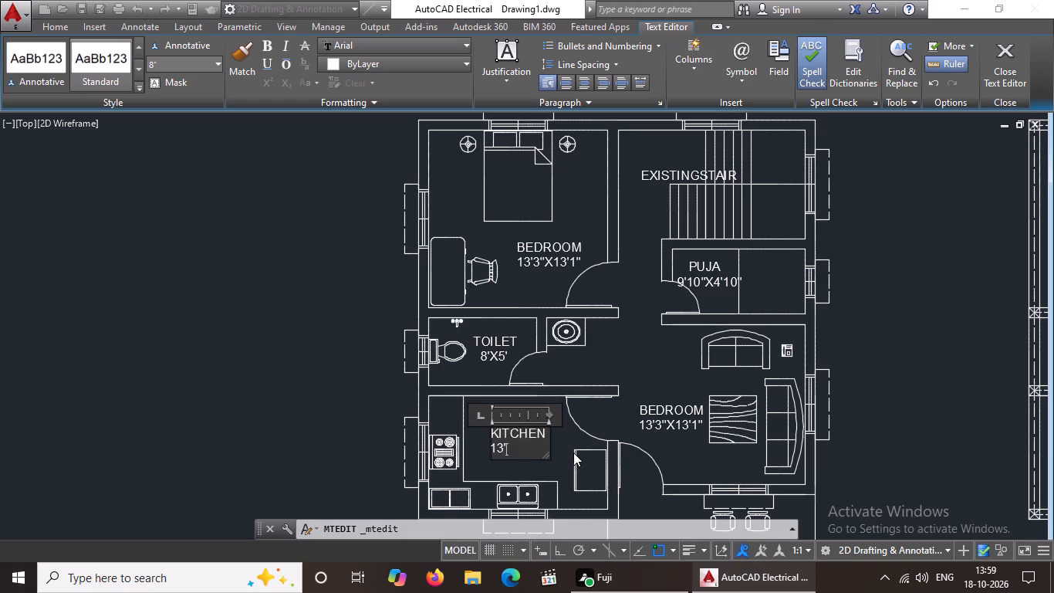
{"action": "type", "text": "3\""}
{"action": "key", "text": "x"}
{"action": "type", "text": "8'"}
{"action": "type", "text": "5\""}
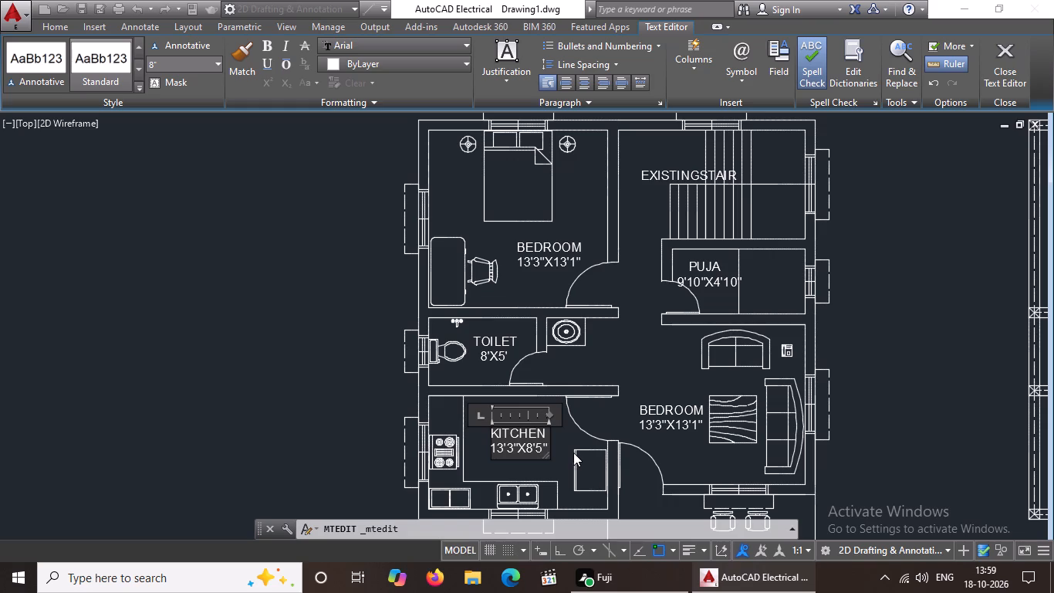
{"action": "left_click", "coordinate": [562, 439]}
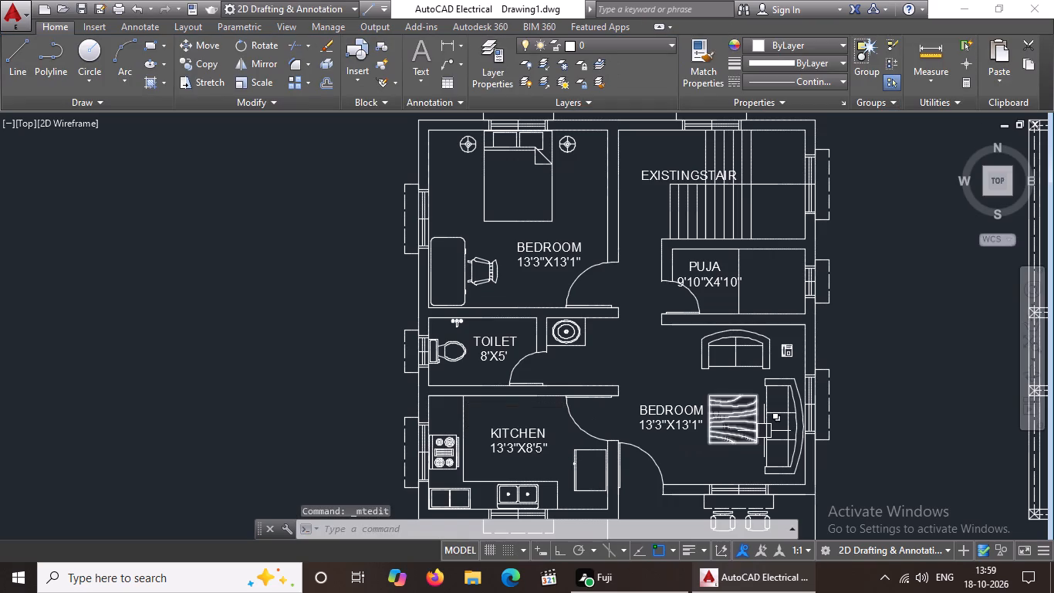
Replace the bedroom label in the open area with the two chairs with FIXED VERANDAH.
{"action": "scroll", "coordinate": [680, 441], "scroll_direction": "down", "scroll_amount": 1}
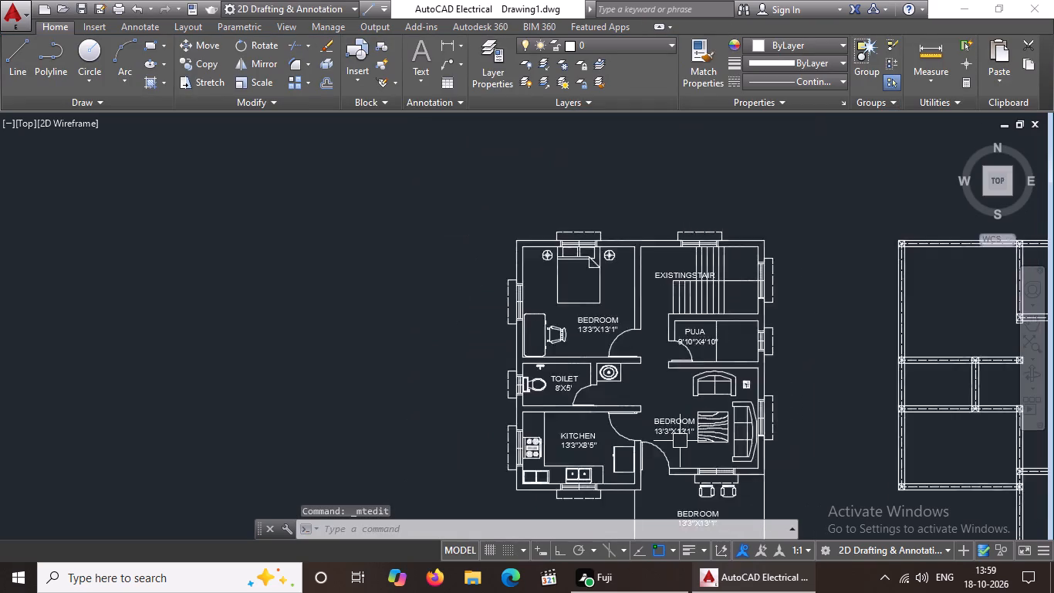
{"action": "scroll", "coordinate": [680, 441], "scroll_direction": "down", "scroll_amount": 1}
{"action": "scroll", "coordinate": [704, 501], "scroll_direction": "up", "scroll_amount": 2}
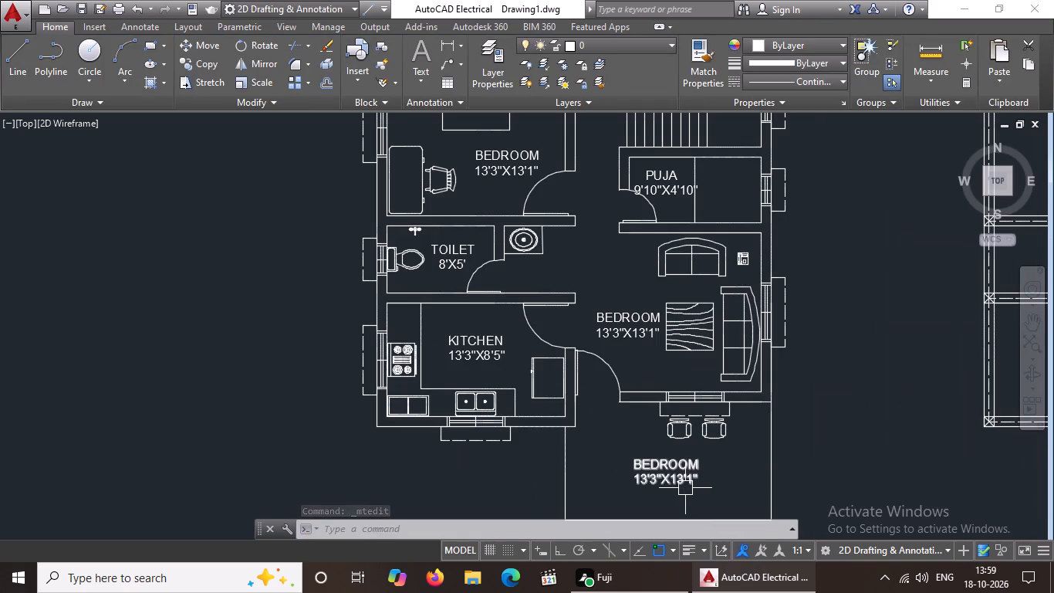
{"action": "double_click", "coordinate": [683, 478]}
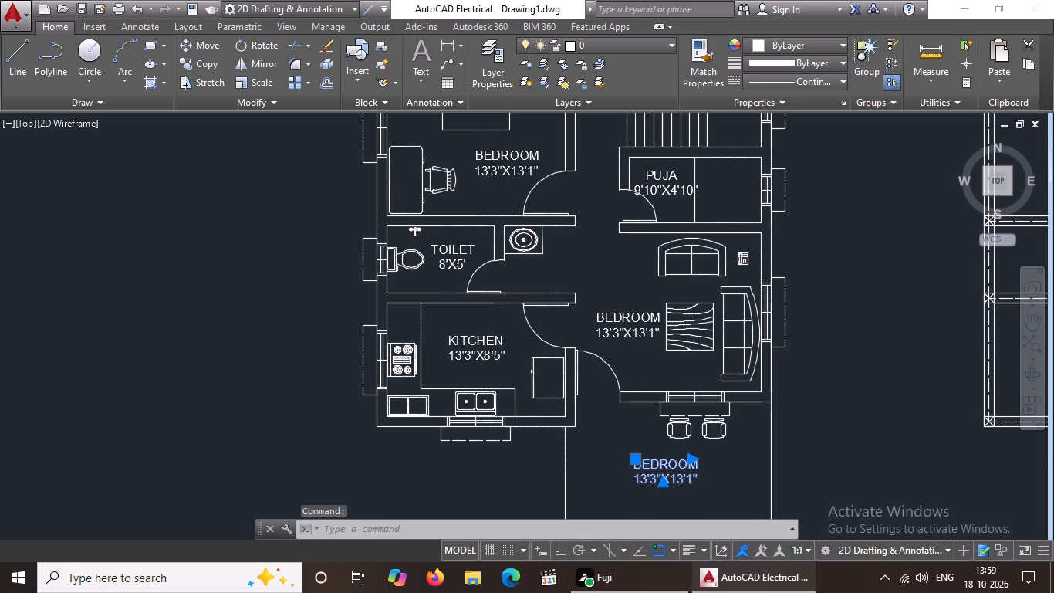
{"action": "key", "text": "Right"}
{"action": "key", "text": "Right"}
{"action": "key", "text": "Right"}
{"action": "key", "text": "Right"}
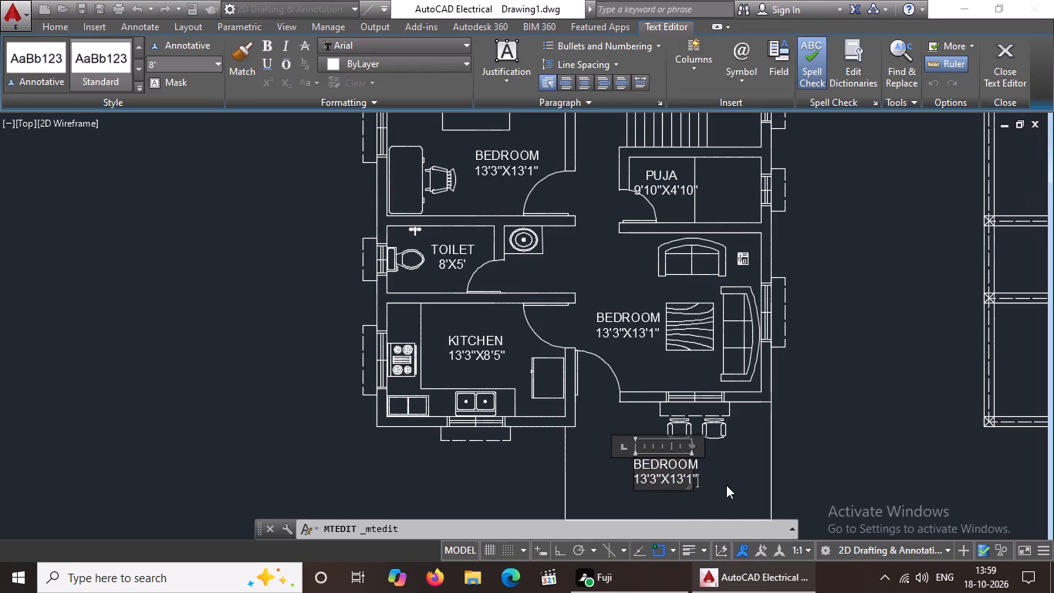
{"action": "key", "text": "Right"}
{"action": "key", "text": "BackSpace"}
{"action": "key", "text": "BackSpace"}
{"action": "key", "text": "BackSpace"}
{"action": "key", "text": "BackSpace"}
{"action": "key", "text": "BackSpace"}
{"action": "key", "text": "BackSpace"}
{"action": "key", "text": "BackSpace"}
{"action": "key", "text": "BackSpace"}
{"action": "key", "text": "BackSpace"}
{"action": "key", "text": "BackSpace"}
{"action": "key", "text": "BackSpace"}
{"action": "key", "text": "BackSpace"}
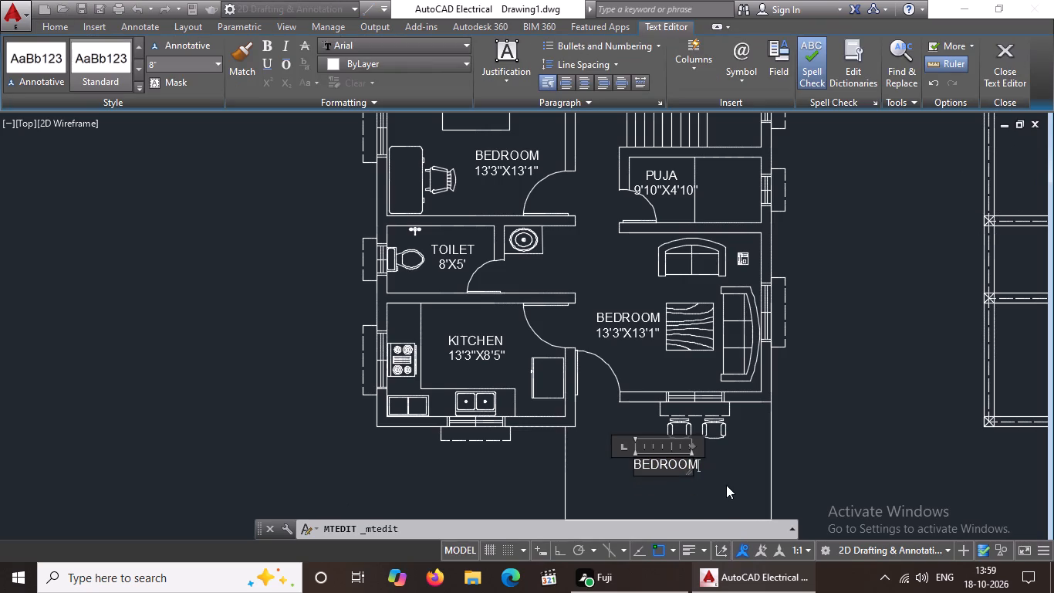
{"action": "key", "text": "BackSpace"}
{"action": "key", "text": "BackSpace"}
{"action": "key", "text": "BackSpace"}
{"action": "key", "text": "BackSpace"}
{"action": "key", "text": "BackSpace"}
{"action": "key", "text": "BackSpace"}
{"action": "key", "text": "BackSpace"}
{"action": "key", "text": "BackSpace"}
{"action": "key", "text": "BackSpace"}
{"action": "key", "text": "BackSpace"}
{"action": "key", "text": "BackSpace"}
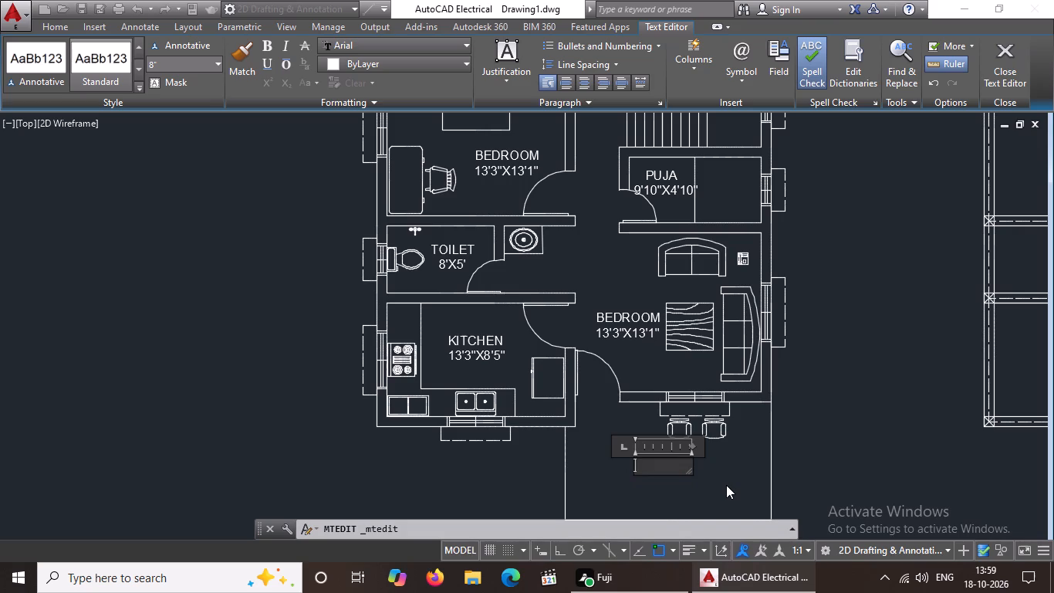
{"action": "type", "text": "FIXED"}
{"action": "key", "text": "space"}
{"action": "type", "text": "VERAN"}
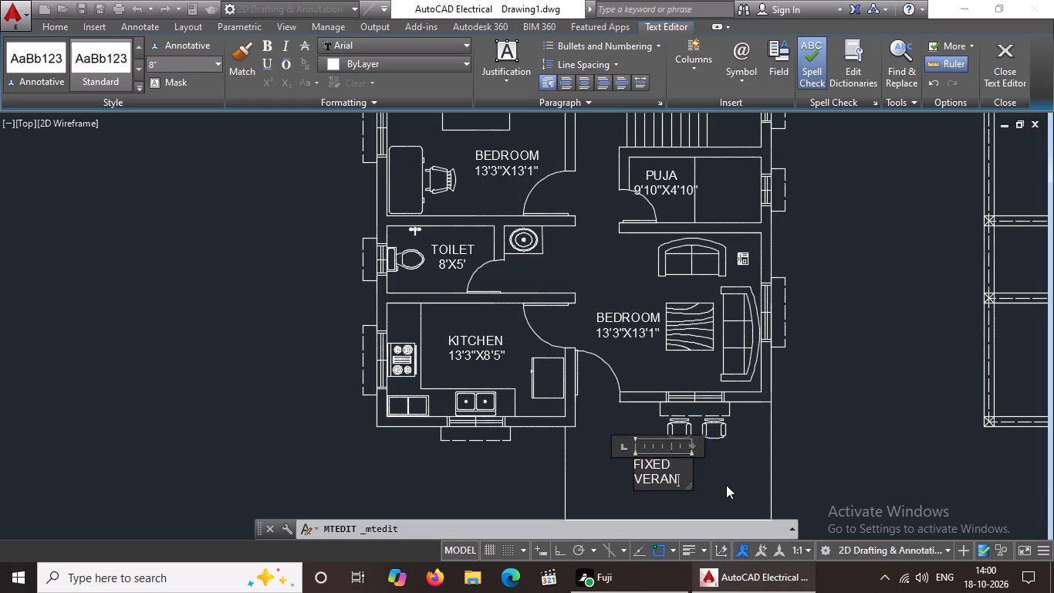
{"action": "type", "text": "DAH"}
Remove the space between FIXED and VERANDAH so the name reads FIXEDVERANDAH on one line.
{"action": "key", "text": "Left"}
{"action": "key", "text": "Left"}
{"action": "key", "text": "Left"}
{"action": "key", "text": "Left"}
{"action": "key", "text": "Left"}
{"action": "key", "text": "Left"}
{"action": "key", "text": "Left"}
{"action": "key", "text": "Left"}
{"action": "key", "text": "BackSpace"}
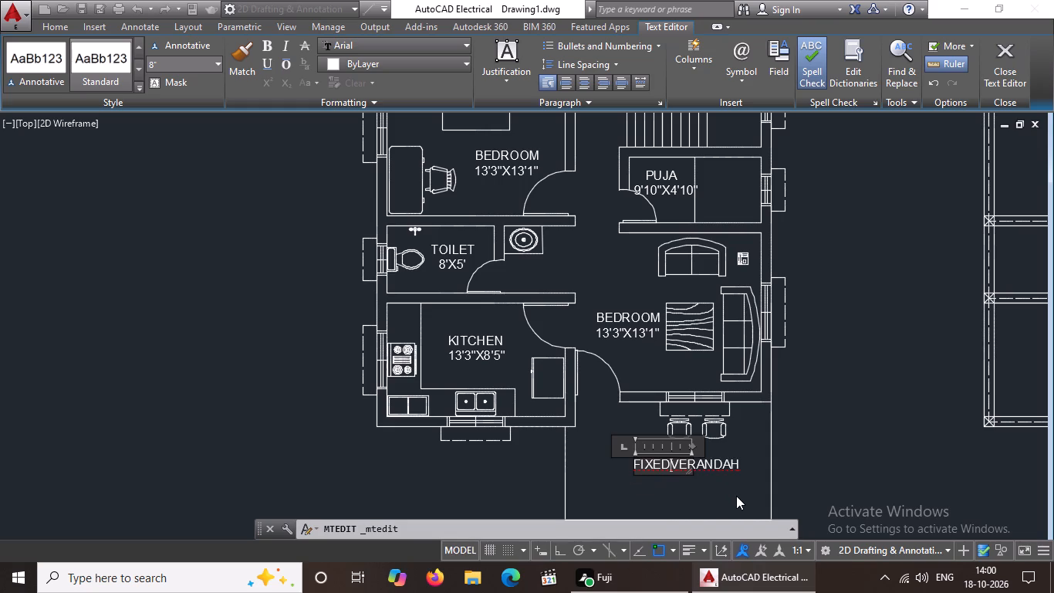
Add the size 13'10"X8' on a new line beneath FIXEDVERANDAH.
{"action": "key", "text": "Right"}
{"action": "key", "text": "Right"}
{"action": "key", "text": "Right"}
{"action": "key", "text": "Right"}
{"action": "key", "text": "Right"}
{"action": "key", "text": "Right"}
{"action": "key", "text": "Right"}
{"action": "key", "text": "Right"}
{"action": "key", "text": "Right"}
{"action": "key", "text": "Return"}
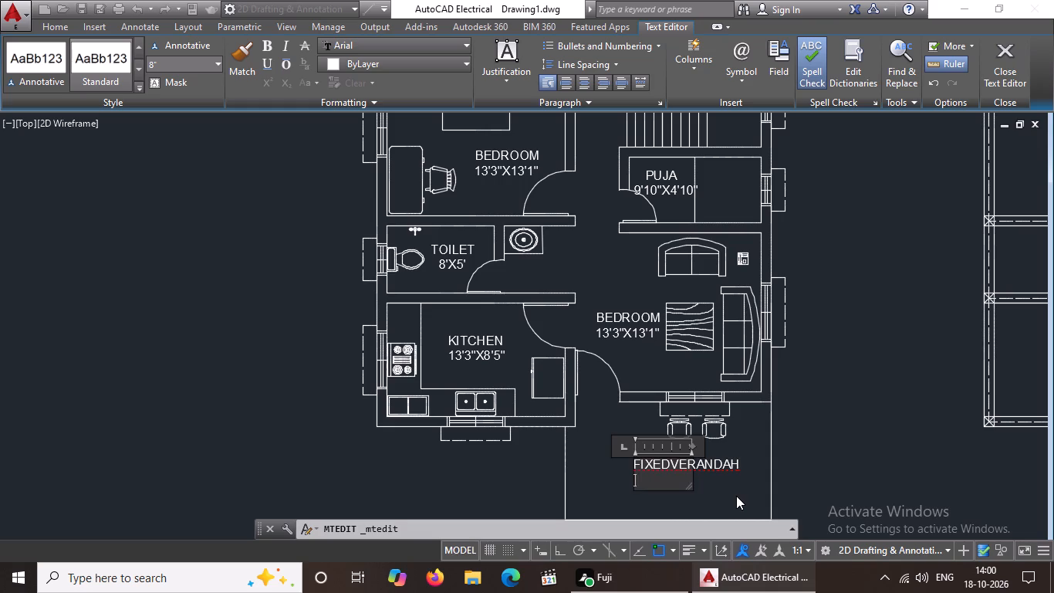
{"action": "type", "text": "13'"}
{"action": "type", "text": "10"}
{"action": "key", "text": "shift+quotedbl"}
{"action": "key", "text": "x"}
{"action": "type", "text": "8'"}
Indent the 13'10"X8' line by one space beneath FIXEDVERANDAH and finish editing the text.
{"action": "key", "text": "Left"}
{"action": "key", "text": "Left"}
{"action": "key", "text": "Left"}
{"action": "key", "text": "Left"}
{"action": "key", "text": "Left"}
{"action": "key", "text": "Left"}
{"action": "key", "text": "Left"}
{"action": "key", "text": "Left"}
{"action": "key", "text": "Left"}
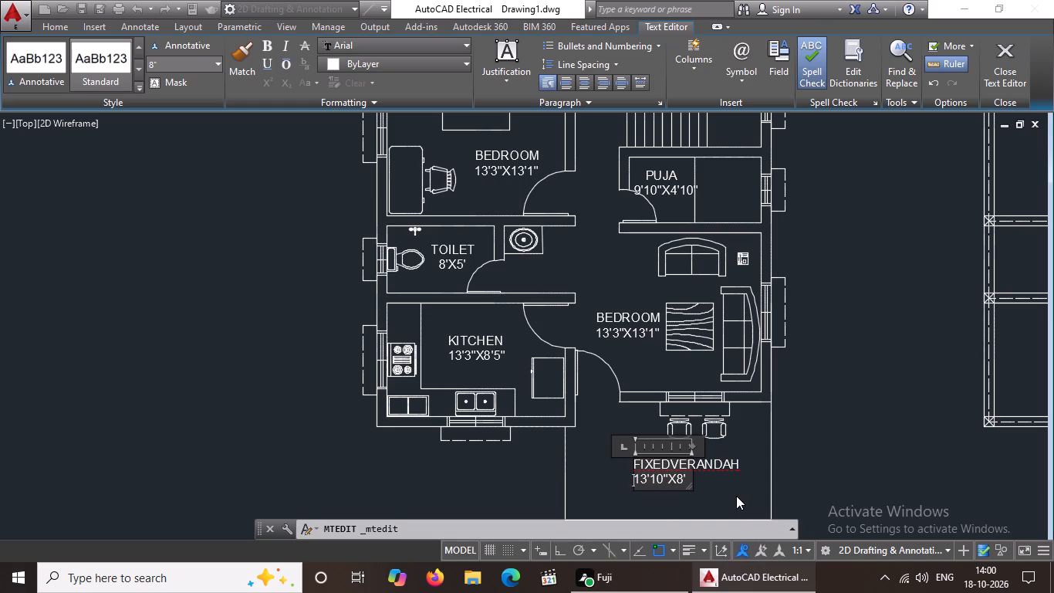
{"action": "key", "text": "space"}
{"action": "key", "text": "space"}
{"action": "key", "text": "space"}
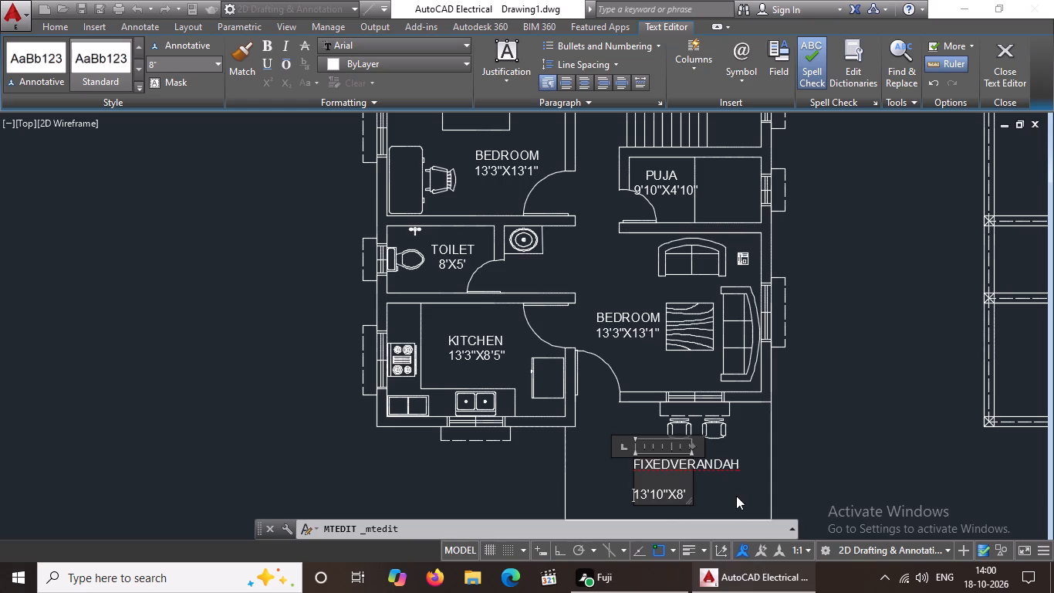
{"action": "key", "text": "BackSpace"}
{"action": "key", "text": "BackSpace"}
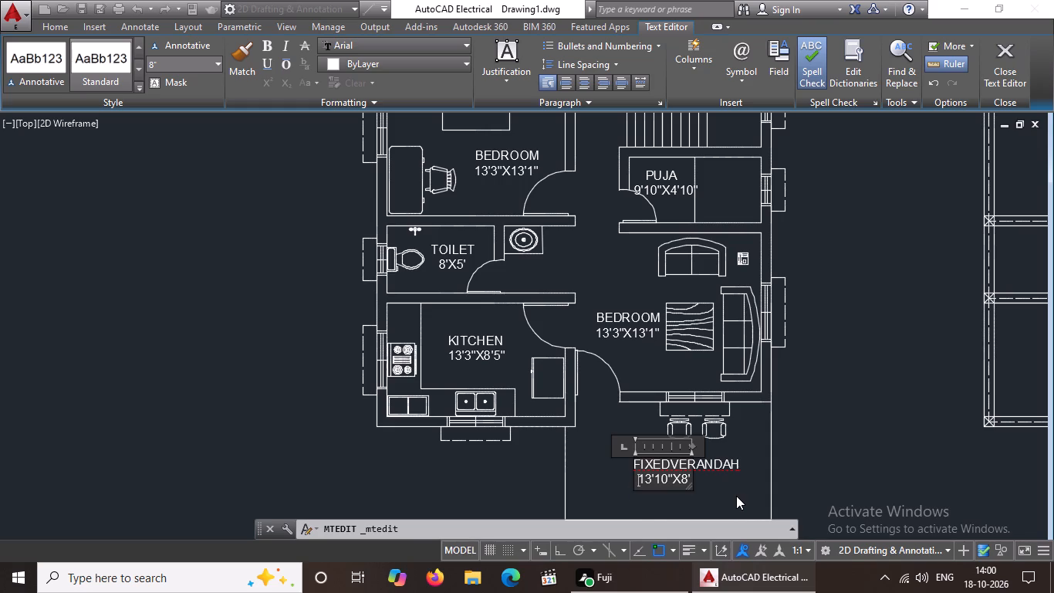
{"action": "key", "text": "space"}
{"action": "key", "text": "BackSpace"}
{"action": "left_click", "coordinate": [636, 466]}
{"action": "key", "text": "BackSpace"}
{"action": "left_click", "coordinate": [814, 452]}
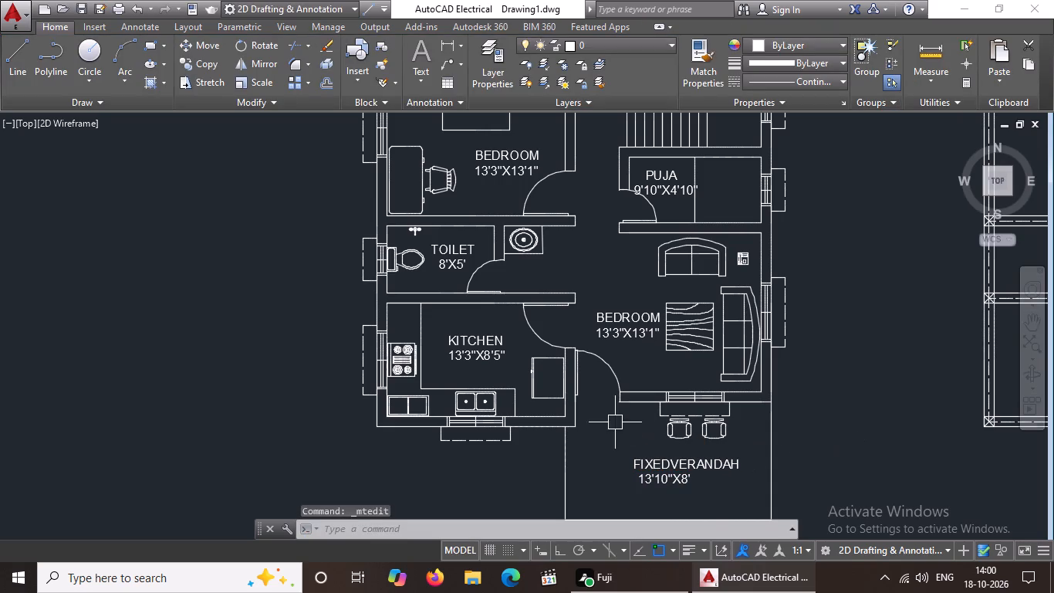
Replace the bedroom label beside the sofas and wooden table with the name LIVINGROOM, clearing its old size line.
{"action": "triple_click", "coordinate": [637, 331]}
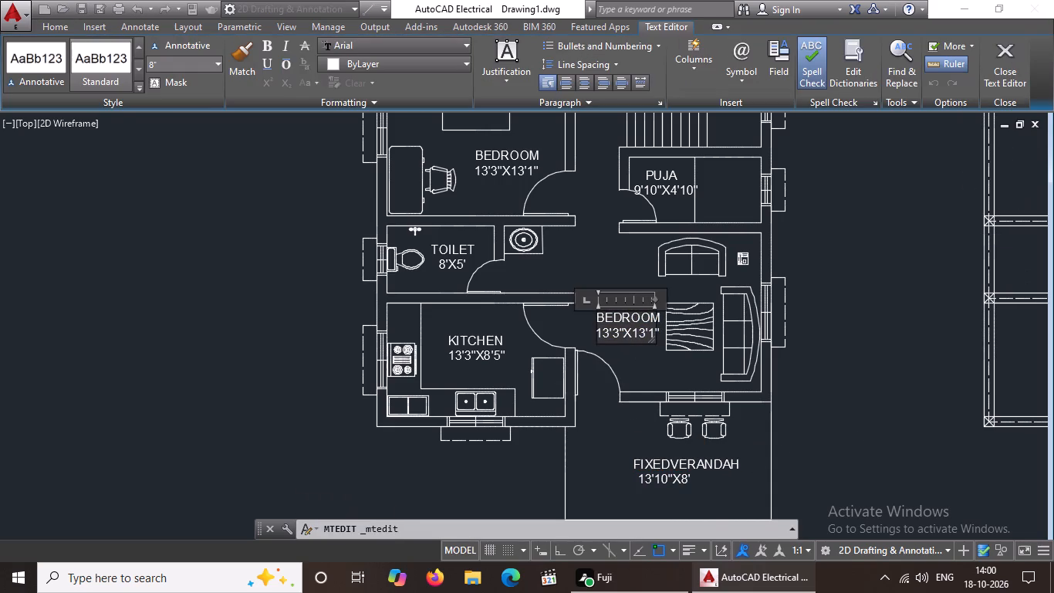
{"action": "key", "text": "Right"}
{"action": "key", "text": "Right"}
{"action": "key", "text": "Right"}
{"action": "key", "text": "Right"}
{"action": "key", "text": "BackSpace"}
{"action": "key", "text": "BackSpace"}
{"action": "key", "text": "BackSpace"}
{"action": "key", "text": "BackSpace"}
{"action": "key", "text": "BackSpace"}
{"action": "key", "text": "BackSpace"}
{"action": "key", "text": "BackSpace"}
{"action": "key", "text": "BackSpace"}
{"action": "key", "text": "BackSpace"}
{"action": "key", "text": "BackSpace"}
{"action": "key", "text": "BackSpace"}
{"action": "key", "text": "BackSpace"}
{"action": "key", "text": "BackSpace"}
{"action": "key", "text": "BackSpace"}
{"action": "key", "text": "BackSpace"}
{"action": "key", "text": "BackSpace"}
{"action": "key", "text": "BackSpace"}
{"action": "key", "text": "BackSpace"}
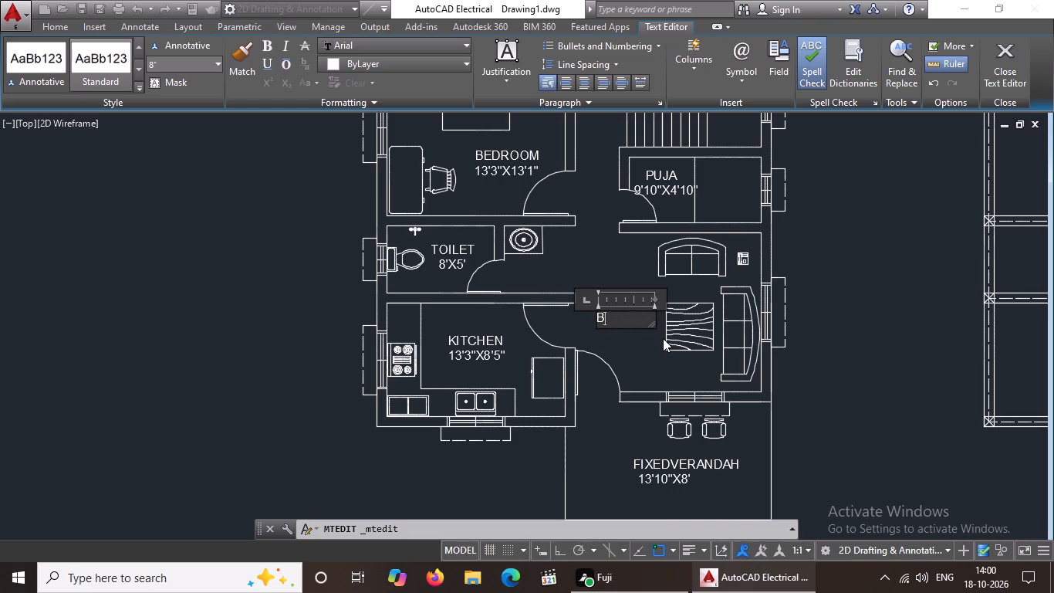
{"action": "key", "text": "BackSpace"}
{"action": "key", "text": "BackSpace"}
{"action": "type", "text": "LIVINGROOM"}
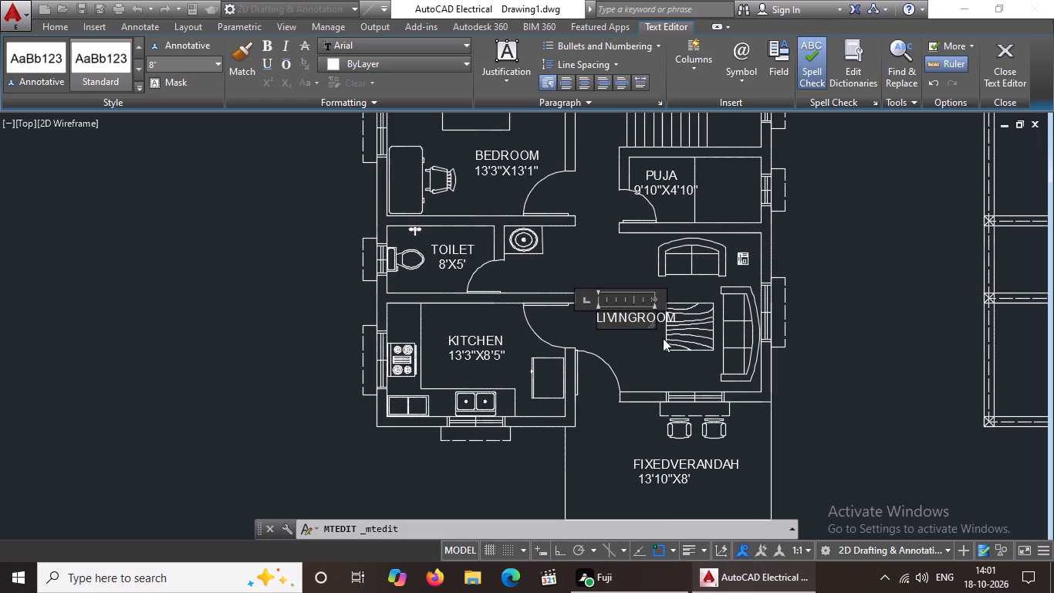
Add the size 13'5"X11'10" on a new line beneath LIVINGROOM and finish editing the text.
{"action": "key", "text": "Return"}
{"action": "type", "text": "13'5\""}
{"action": "key", "text": "x"}
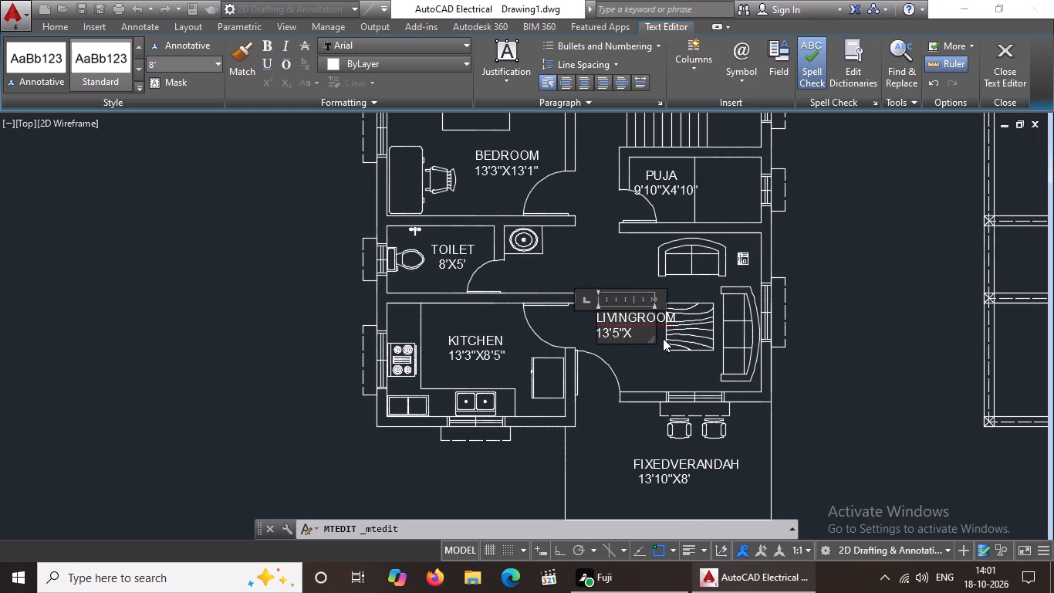
{"action": "type", "text": "11"}
{"action": "type", "text": "'10"}
{"action": "key", "text": "shift+quotedbl"}
{"action": "left_click", "coordinate": [652, 355]}
Move the LIVINGROOM label slightly left so it sits clear of the wooden table.
{"action": "left_click", "coordinate": [617, 333]}
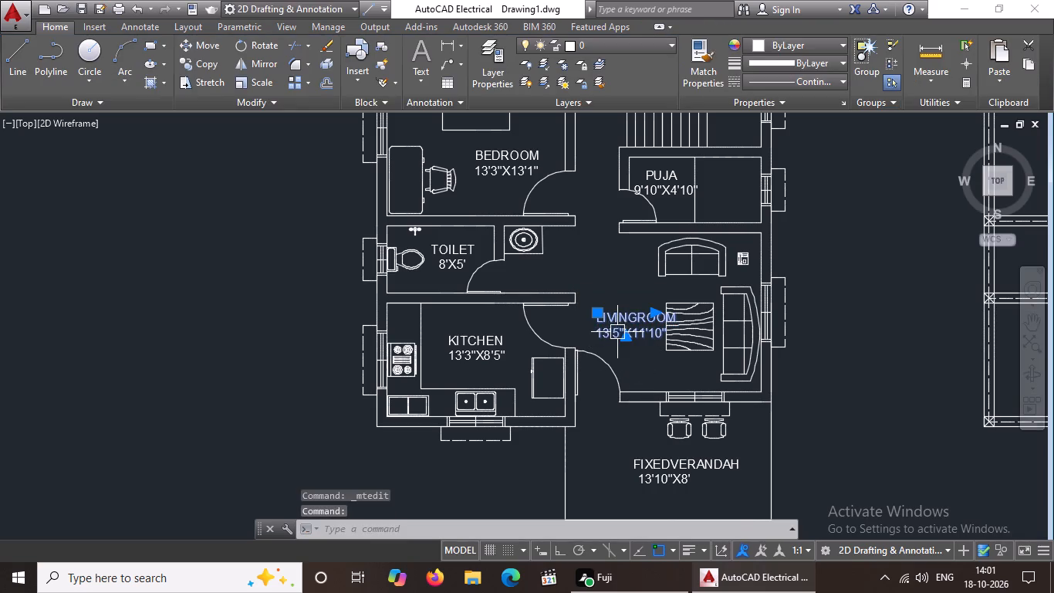
{"action": "left_click", "coordinate": [204, 42]}
{"action": "left_click", "coordinate": [637, 323]}
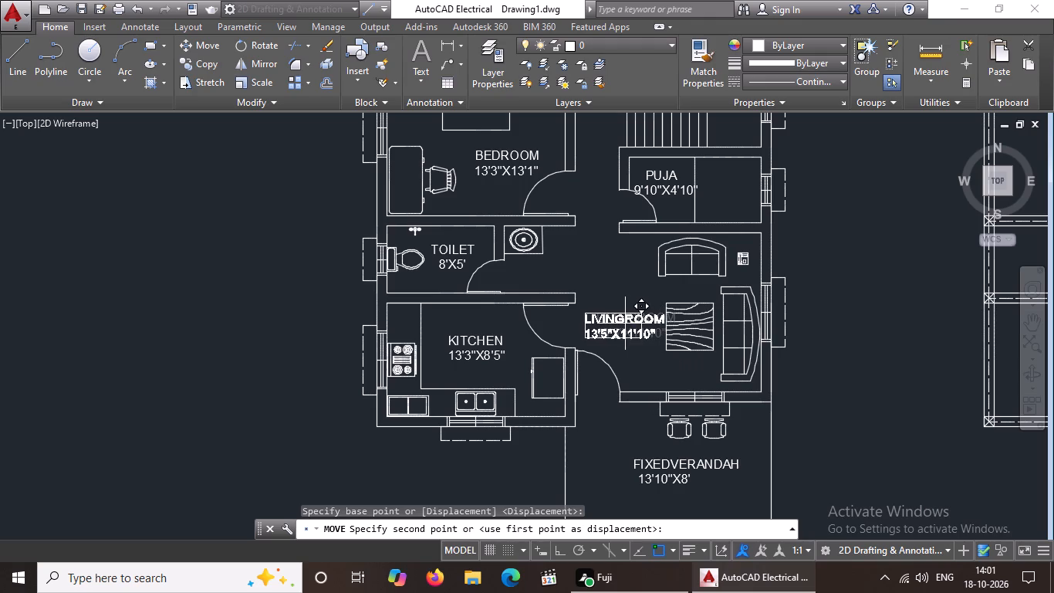
{"action": "left_click", "coordinate": [625, 324]}
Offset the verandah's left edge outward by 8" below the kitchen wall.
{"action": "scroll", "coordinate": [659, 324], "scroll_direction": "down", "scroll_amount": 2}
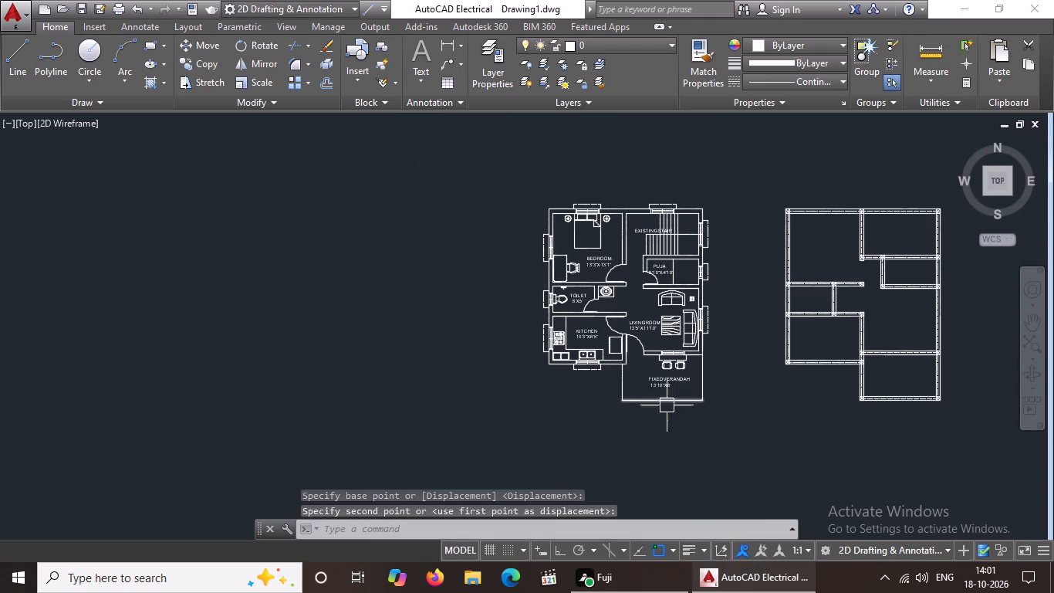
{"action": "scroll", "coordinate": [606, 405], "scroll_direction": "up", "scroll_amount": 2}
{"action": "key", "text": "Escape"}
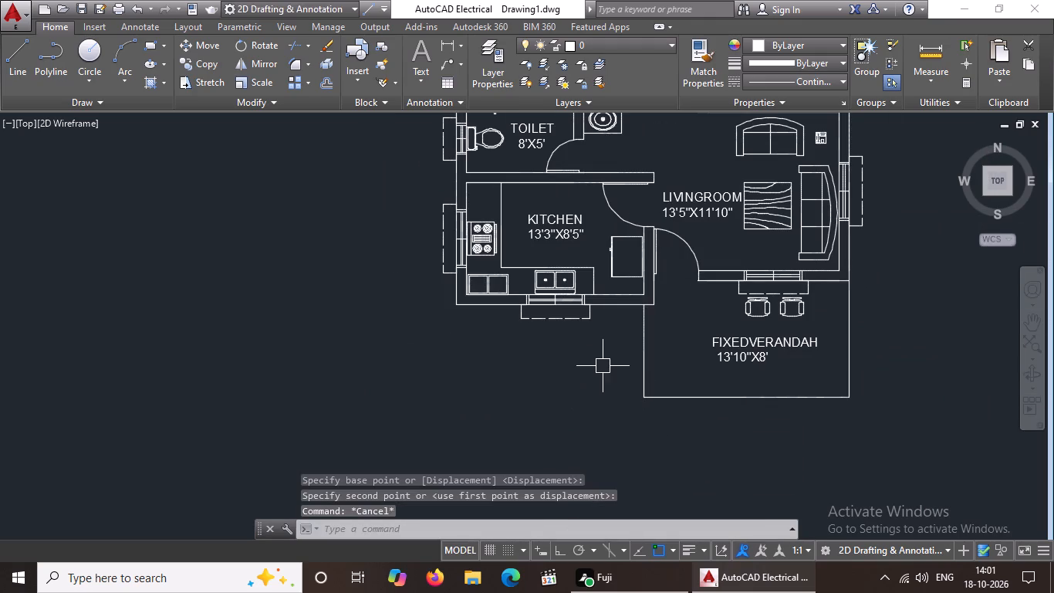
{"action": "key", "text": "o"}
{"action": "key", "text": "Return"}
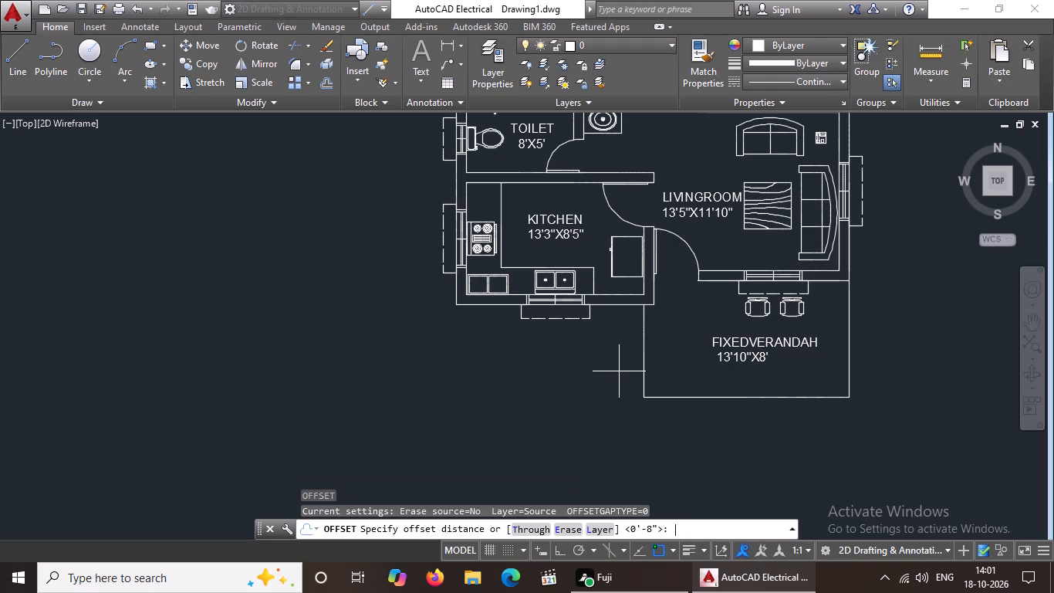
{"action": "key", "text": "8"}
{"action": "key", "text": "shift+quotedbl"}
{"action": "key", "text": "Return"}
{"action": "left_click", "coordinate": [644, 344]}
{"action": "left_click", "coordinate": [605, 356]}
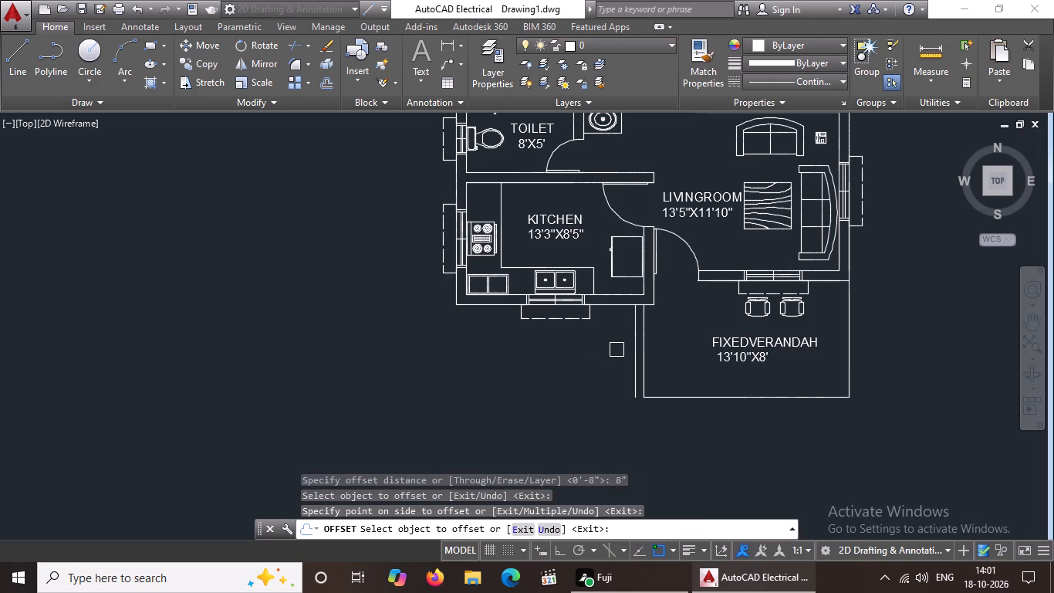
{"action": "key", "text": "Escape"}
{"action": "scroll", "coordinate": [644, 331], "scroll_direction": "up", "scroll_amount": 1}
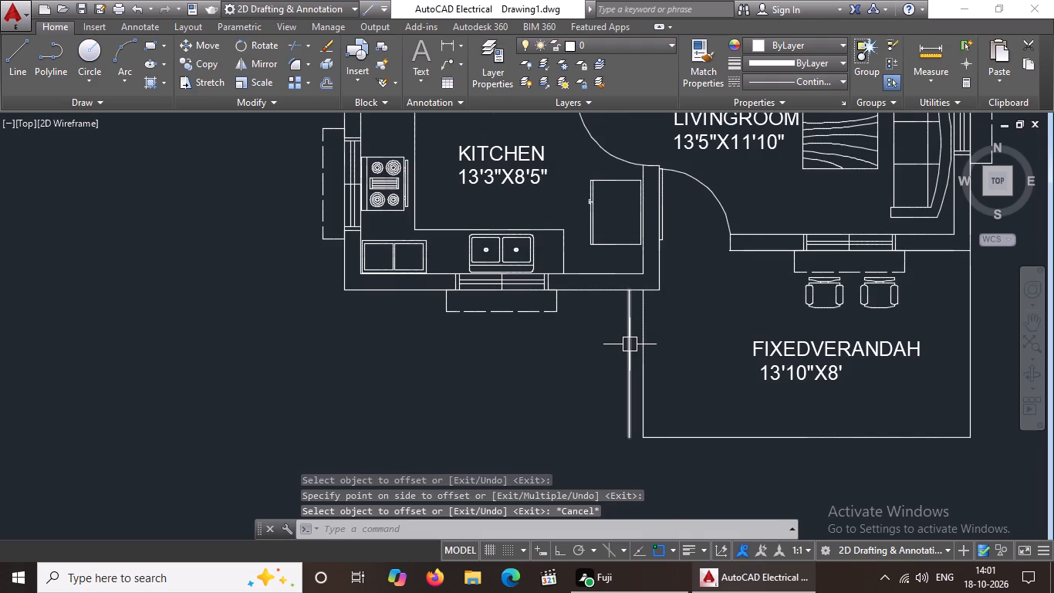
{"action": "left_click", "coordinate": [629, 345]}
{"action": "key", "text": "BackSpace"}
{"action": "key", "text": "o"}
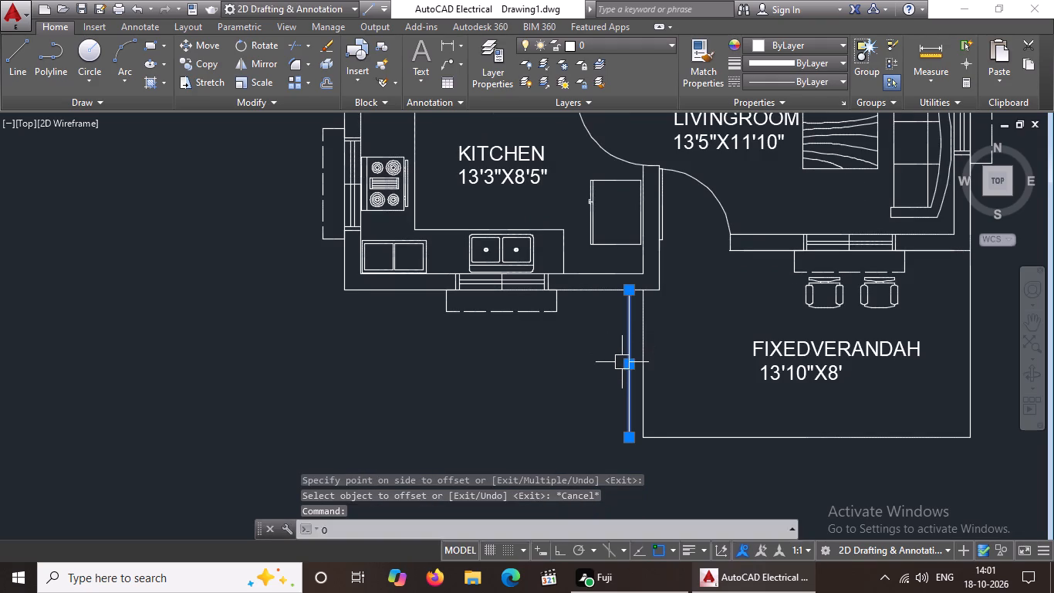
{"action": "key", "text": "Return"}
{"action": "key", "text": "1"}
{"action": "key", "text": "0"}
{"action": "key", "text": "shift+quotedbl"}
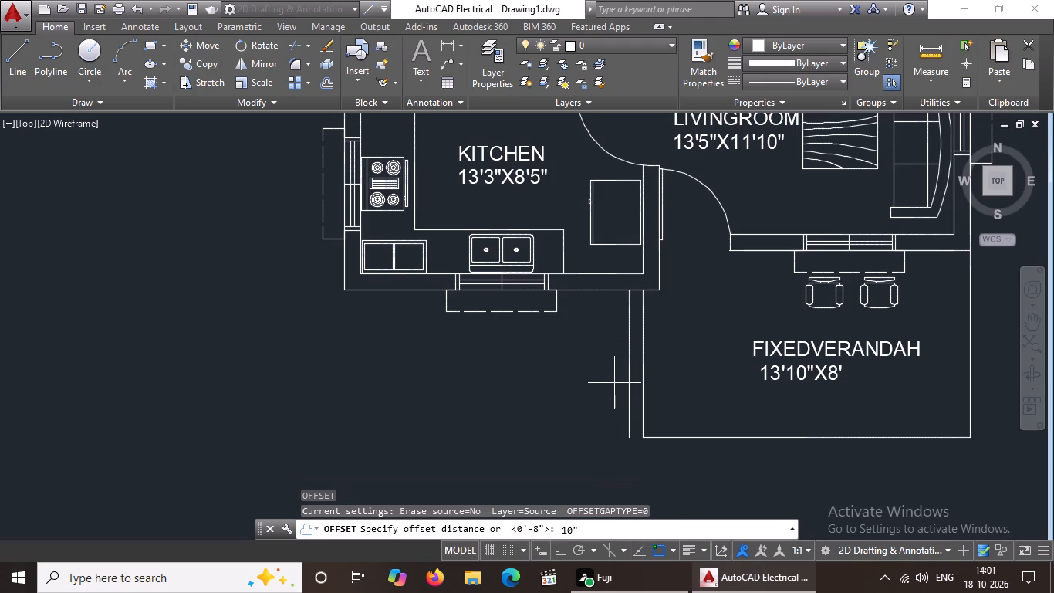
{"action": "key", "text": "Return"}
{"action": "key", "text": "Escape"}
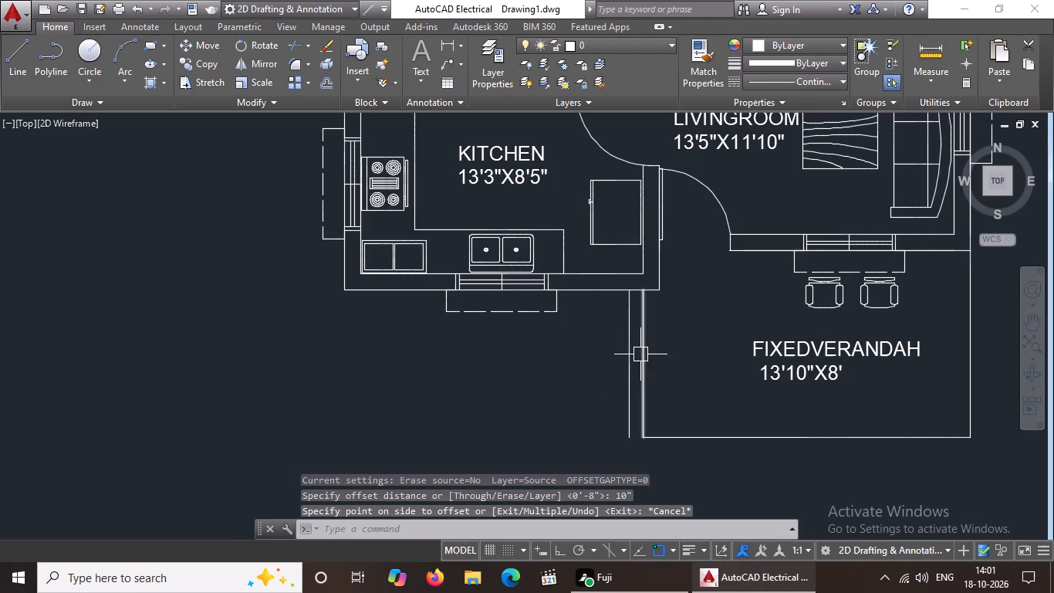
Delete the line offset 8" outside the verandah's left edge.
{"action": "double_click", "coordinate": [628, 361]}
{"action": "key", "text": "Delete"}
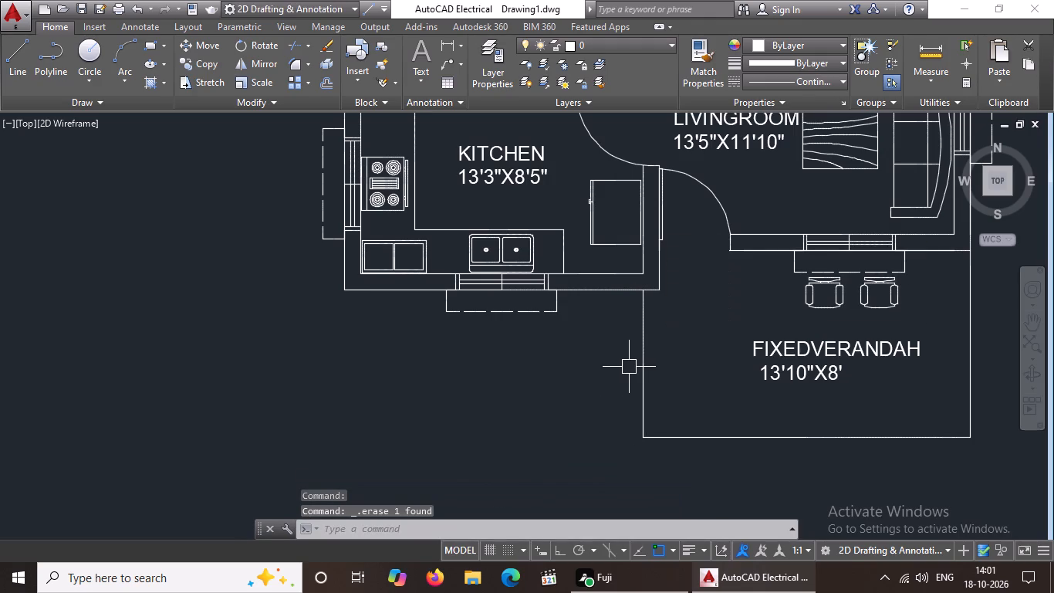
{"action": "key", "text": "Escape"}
Offset the verandah's left edge outward four times in succession at 10" spacing to form the entrance step lines.
{"action": "key", "text": "o"}
{"action": "key", "text": "Return"}
{"action": "type", "text": "10\""}
{"action": "key", "text": "Return"}
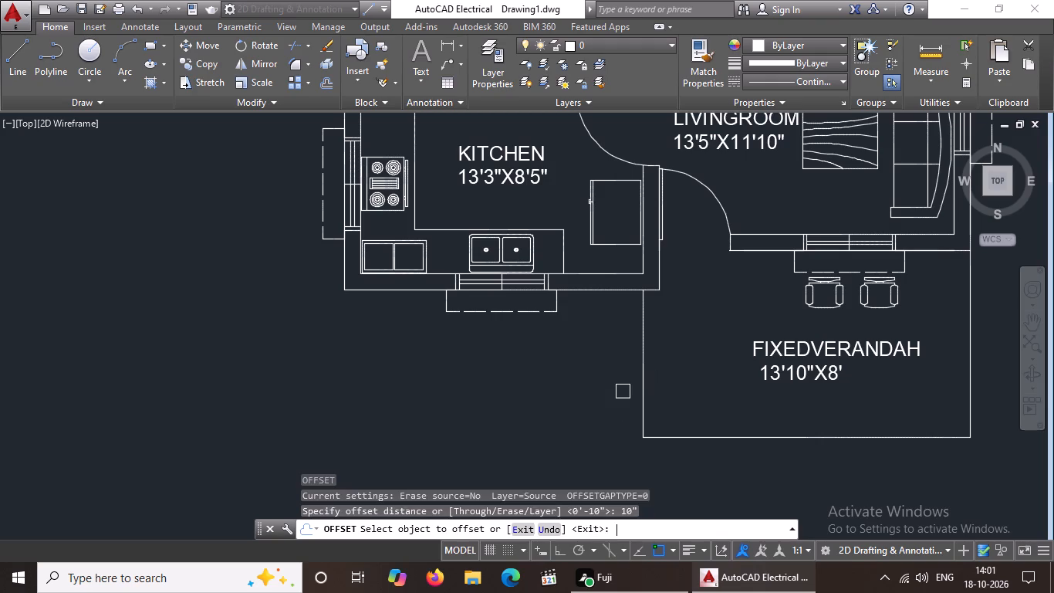
{"action": "left_click", "coordinate": [647, 371]}
{"action": "left_click", "coordinate": [556, 382]}
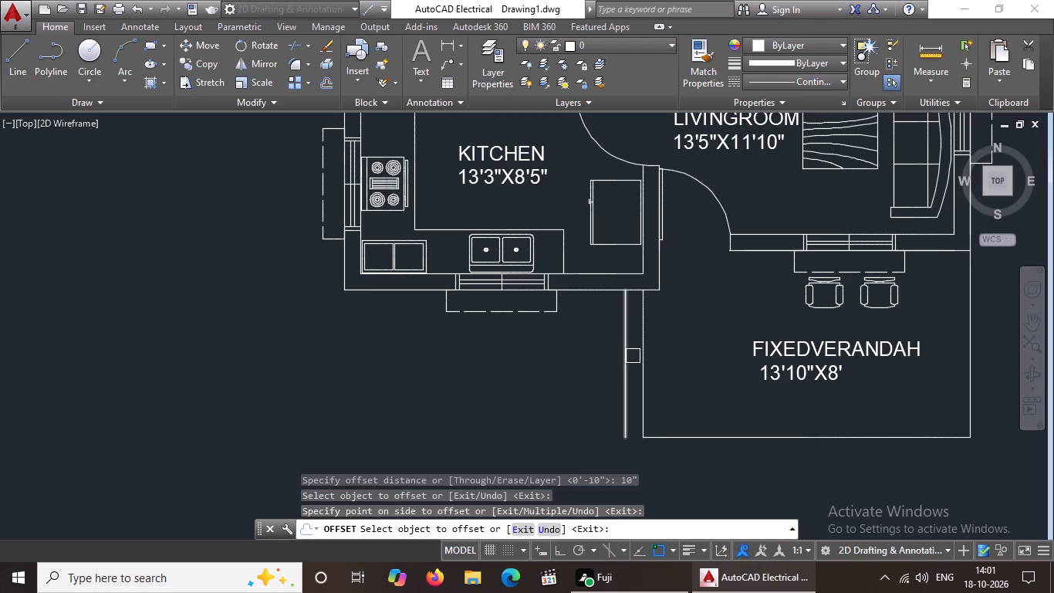
{"action": "double_click", "coordinate": [624, 364]}
{"action": "left_click_drag", "start_coordinate": [495, 395], "coordinate": [513, 388]}
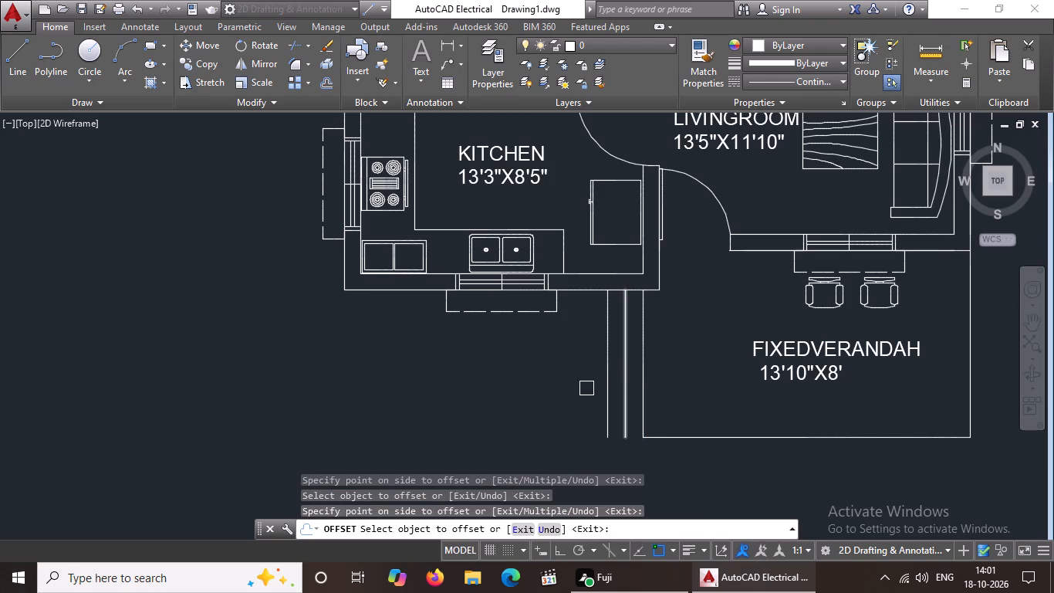
{"action": "left_click", "coordinate": [606, 367]}
{"action": "left_click", "coordinate": [531, 386]}
{"action": "left_click", "coordinate": [588, 357]}
{"action": "left_click_drag", "start_coordinate": [588, 357], "coordinate": [579, 361]}
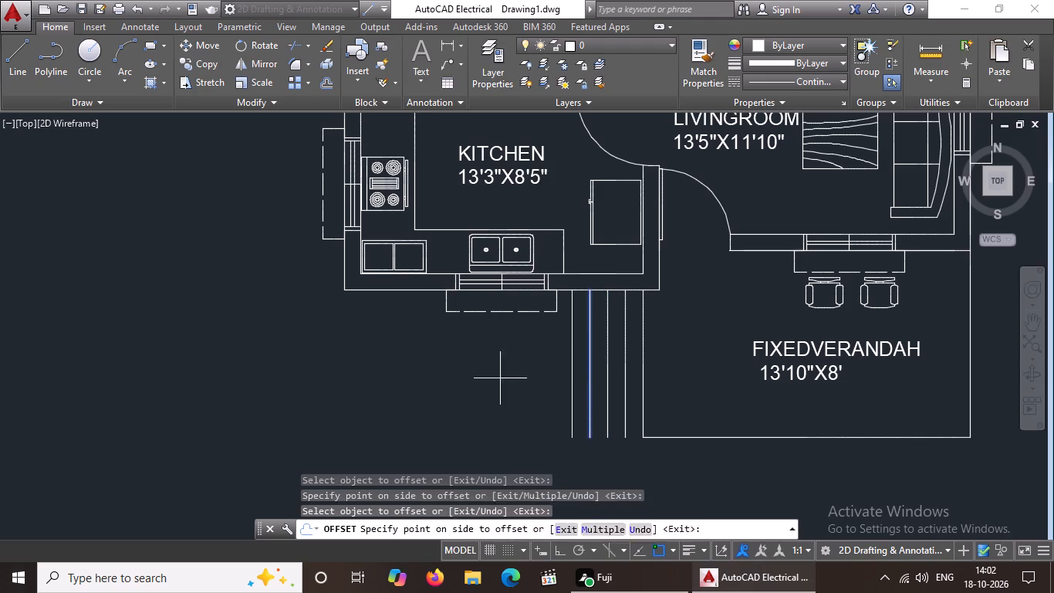
{"action": "left_click", "coordinate": [500, 378]}
{"action": "key", "text": "Escape"}
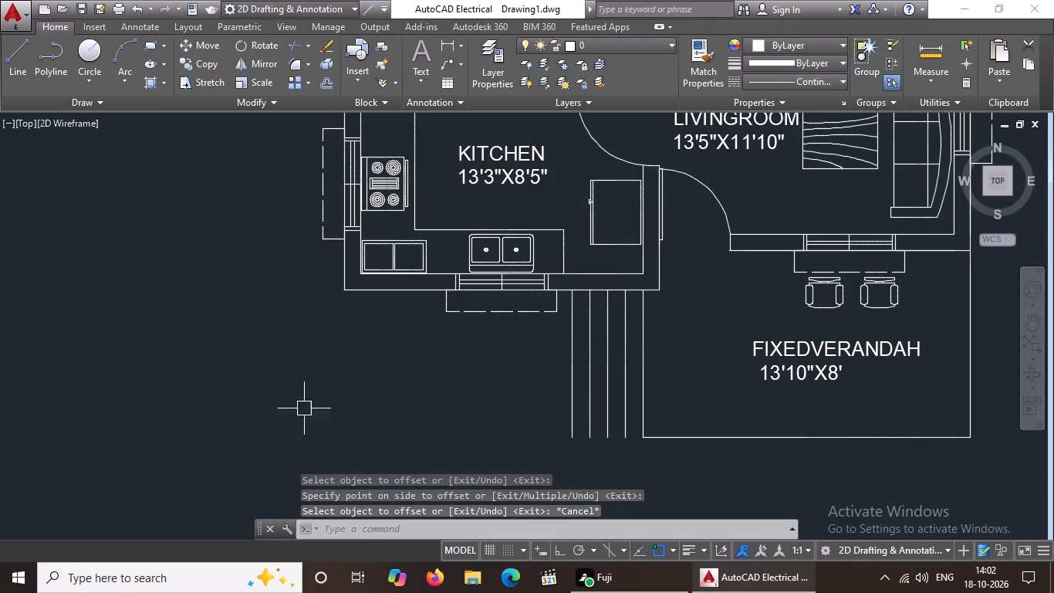
Draw a horizontal line across the middle of the step lines, from the outermost line to the verandah edge.
{"action": "left_click", "coordinate": [12, 63]}
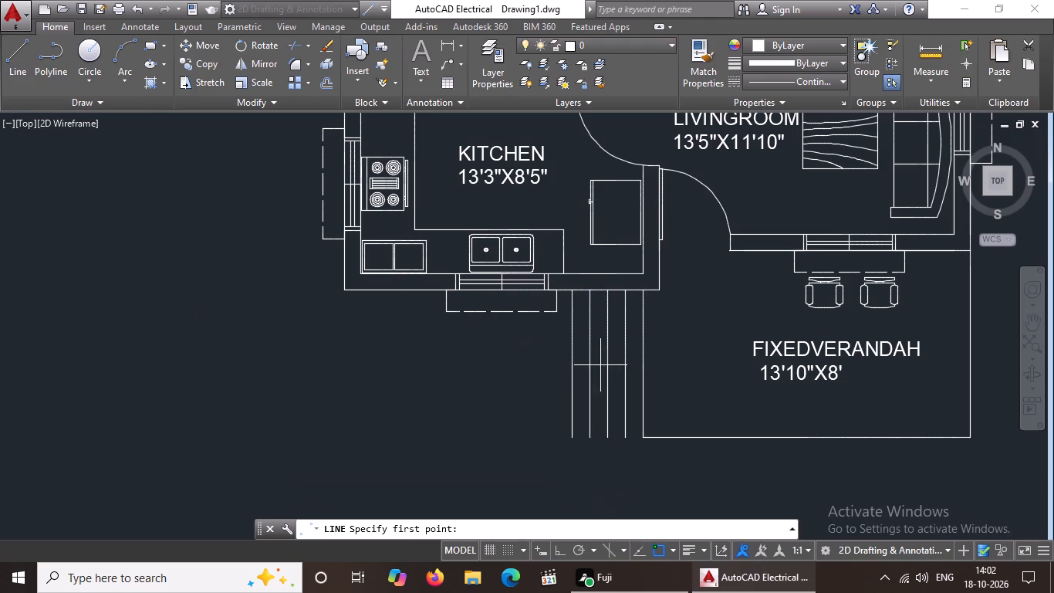
{"action": "left_click", "coordinate": [573, 368]}
{"action": "left_click", "coordinate": [650, 364]}
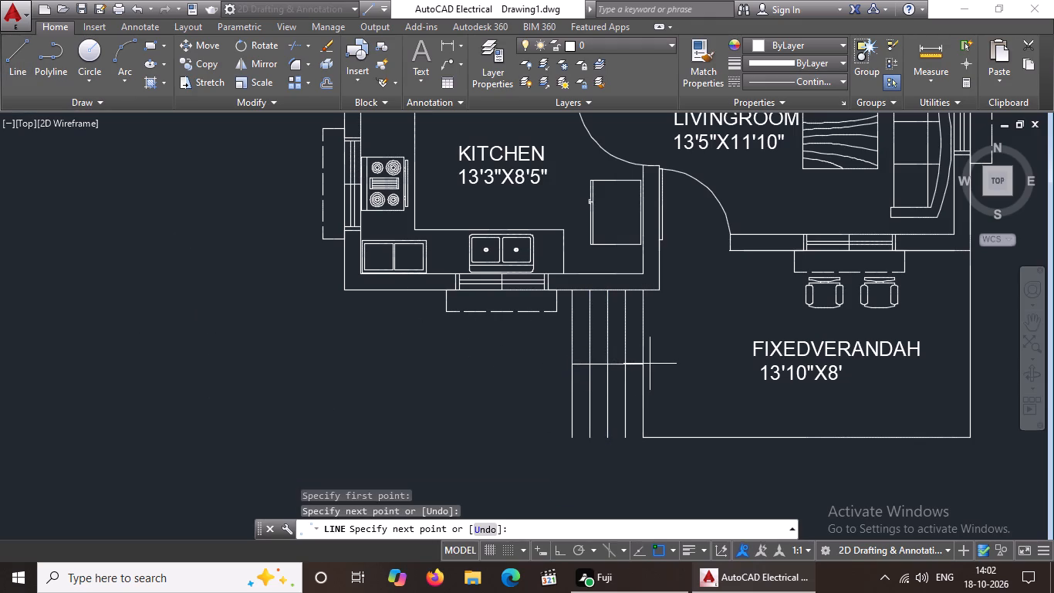
{"action": "key", "text": "Escape"}
Draw a line closing the lower ends of the step lines, from the outermost line to the verandah's lower-left corner.
{"action": "left_click", "coordinate": [8, 59]}
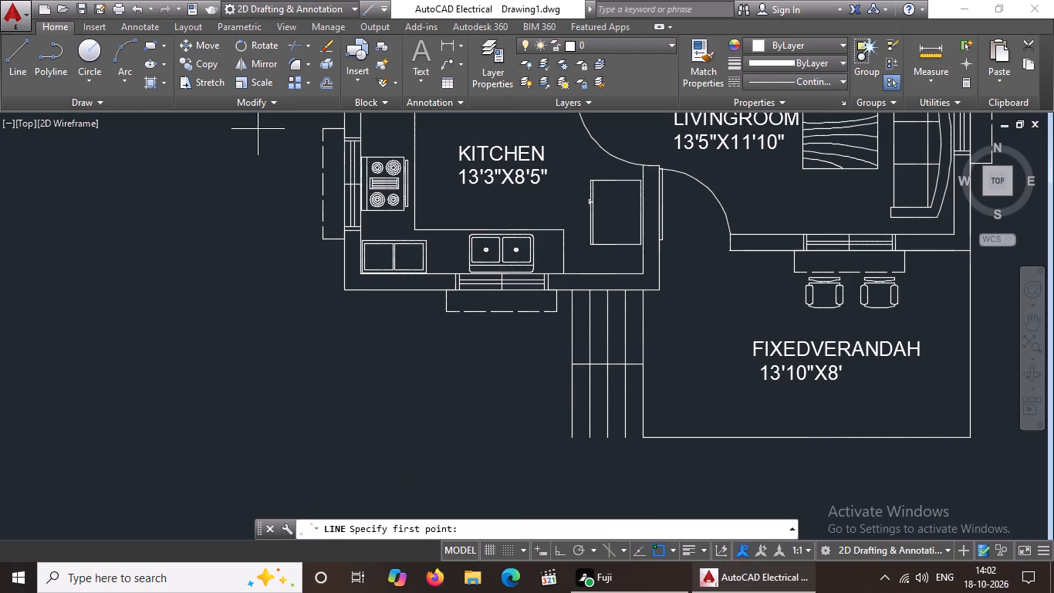
{"action": "left_click", "coordinate": [573, 439]}
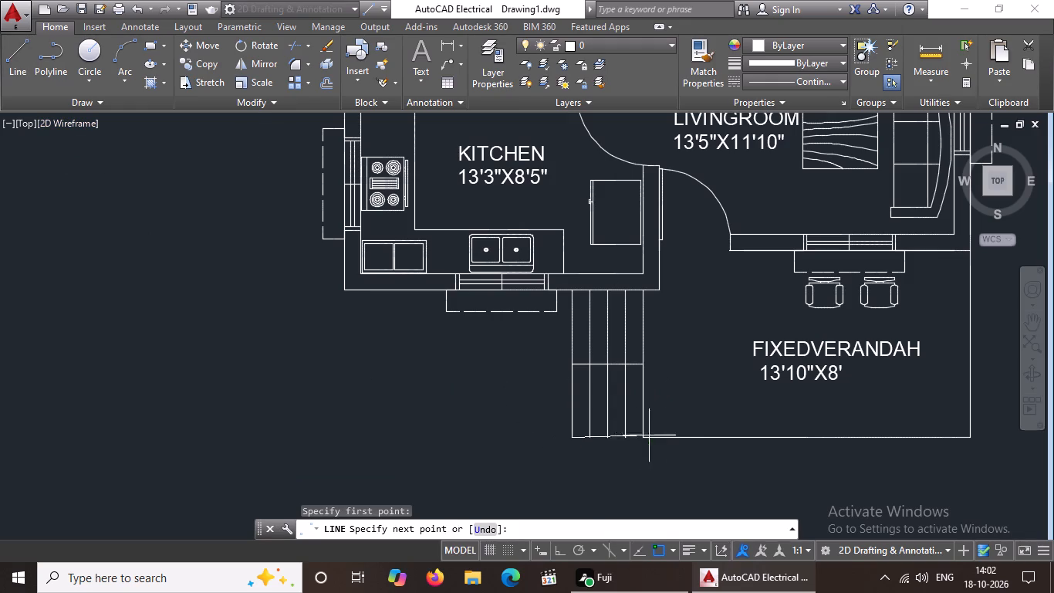
{"action": "left_click", "coordinate": [641, 436]}
{"action": "key", "text": "Escape"}
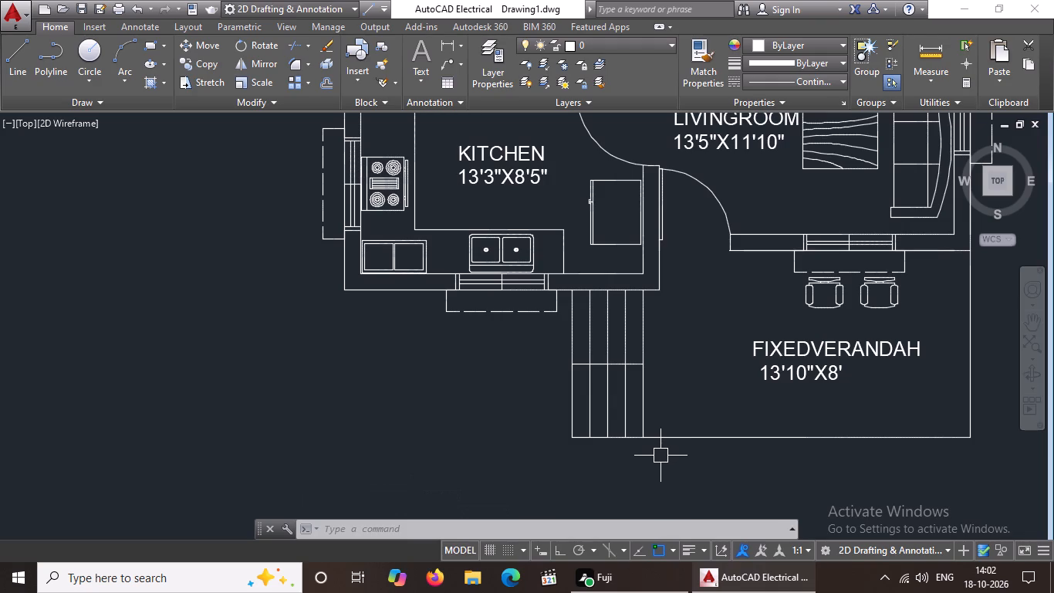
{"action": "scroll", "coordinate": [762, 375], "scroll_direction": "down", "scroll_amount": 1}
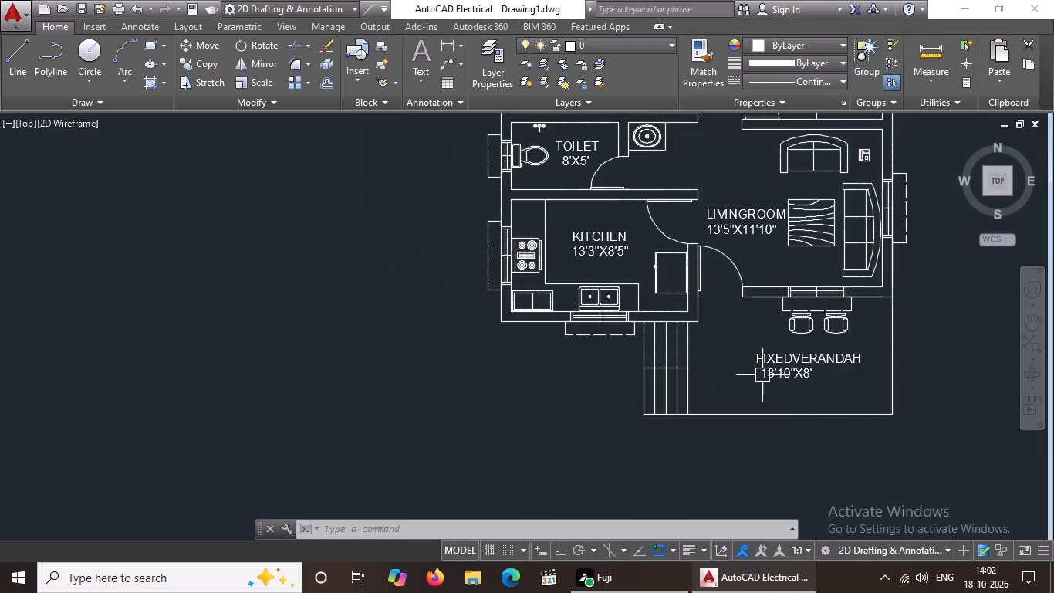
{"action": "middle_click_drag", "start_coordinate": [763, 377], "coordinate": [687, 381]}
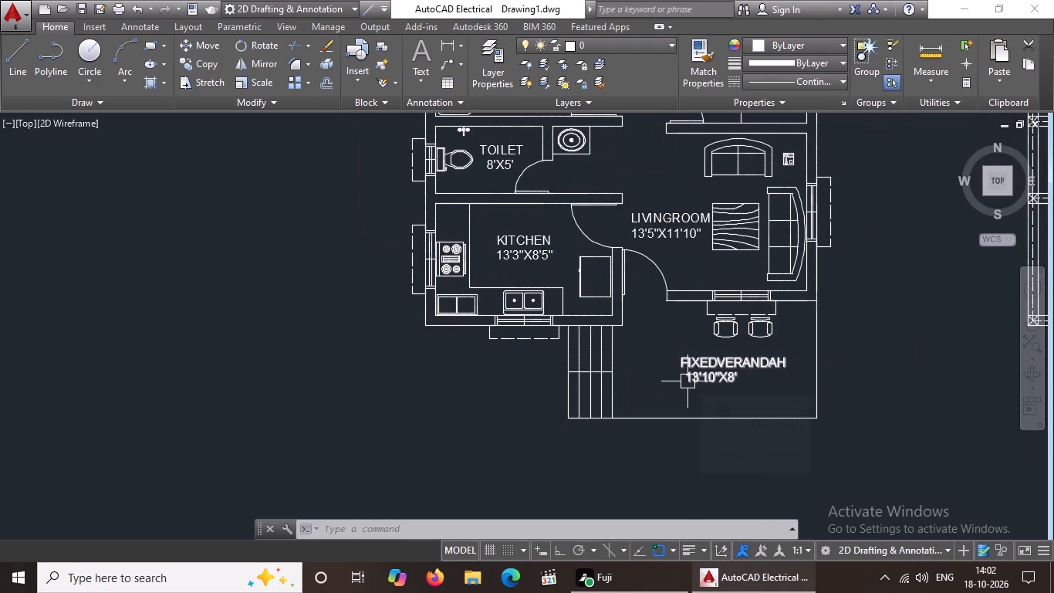
Delete the two overlapping lines forming the living-room face of the wall between the puja and the living room.
{"action": "middle_click_drag", "start_coordinate": [671, 338], "coordinate": [671, 419]}
{"action": "scroll", "coordinate": [673, 418], "scroll_direction": "down", "scroll_amount": 1}
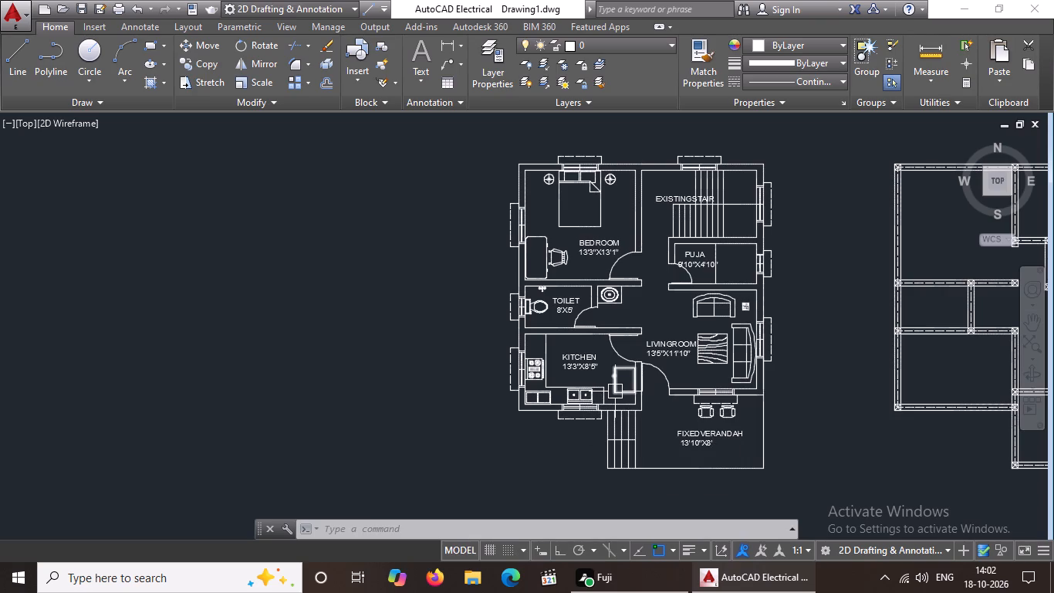
{"action": "middle_click_drag", "start_coordinate": [649, 357], "coordinate": [592, 380]}
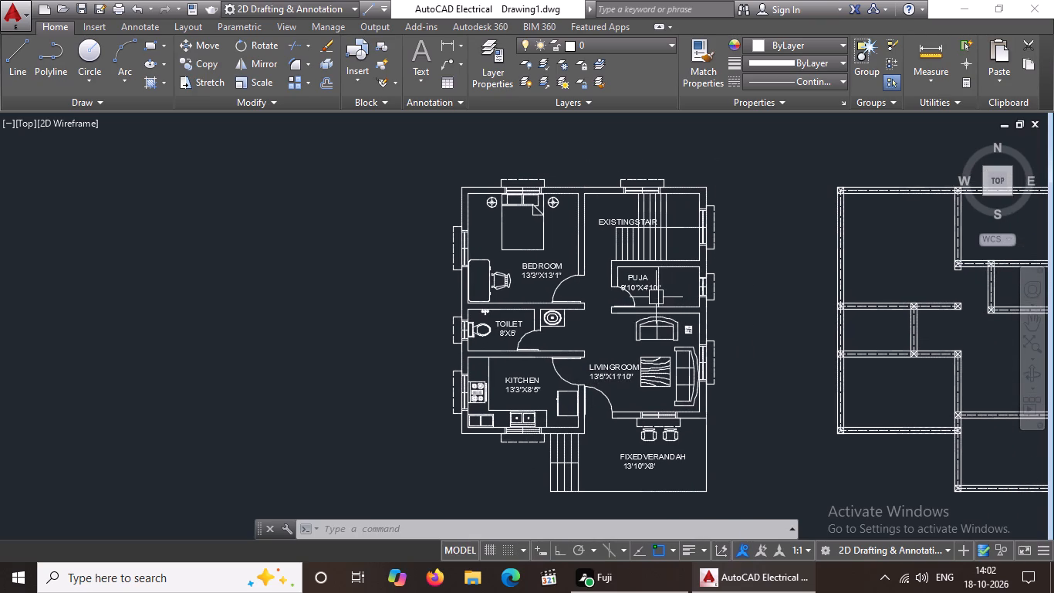
{"action": "scroll", "coordinate": [663, 318], "scroll_direction": "up", "scroll_amount": 2}
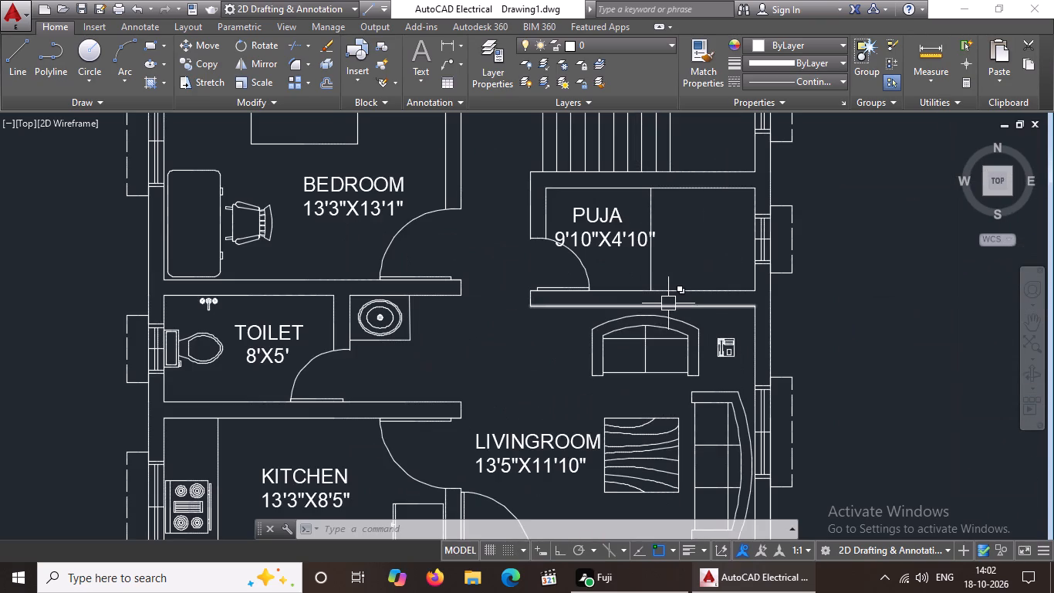
{"action": "left_click", "coordinate": [689, 303]}
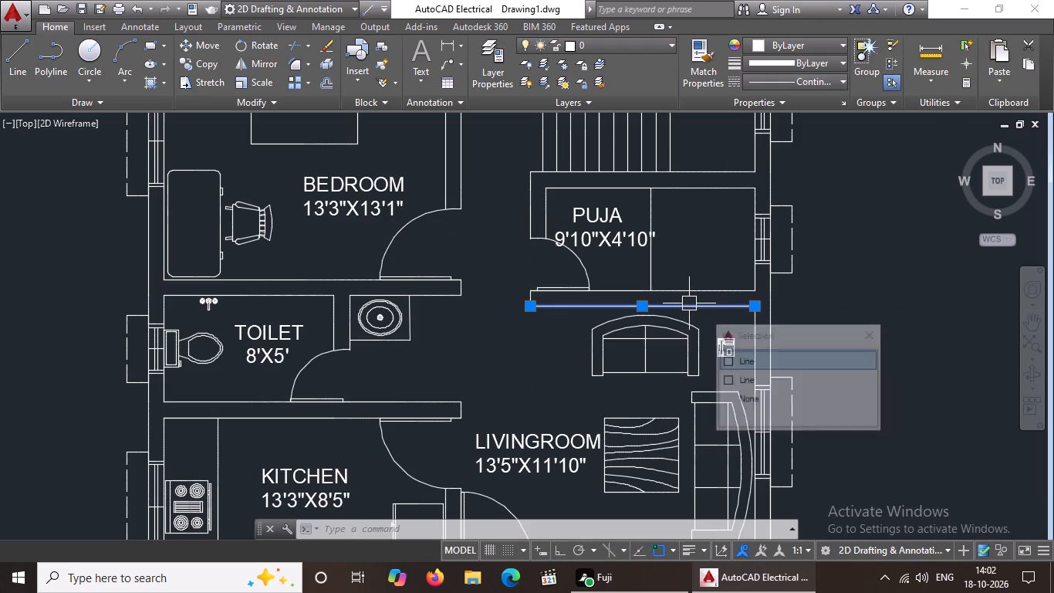
{"action": "key", "text": "Delete"}
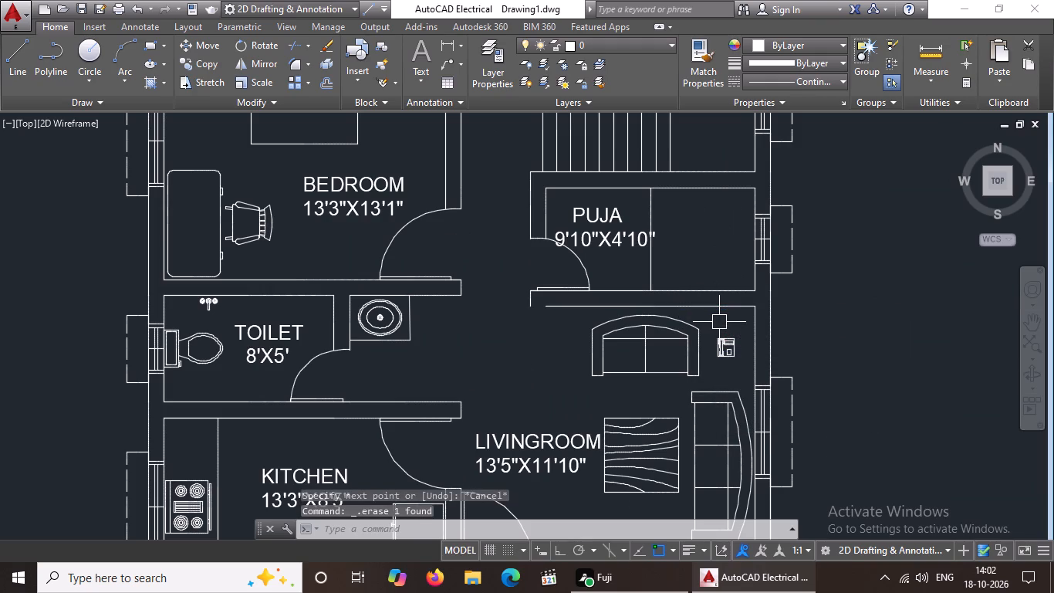
{"action": "left_click", "coordinate": [704, 305]}
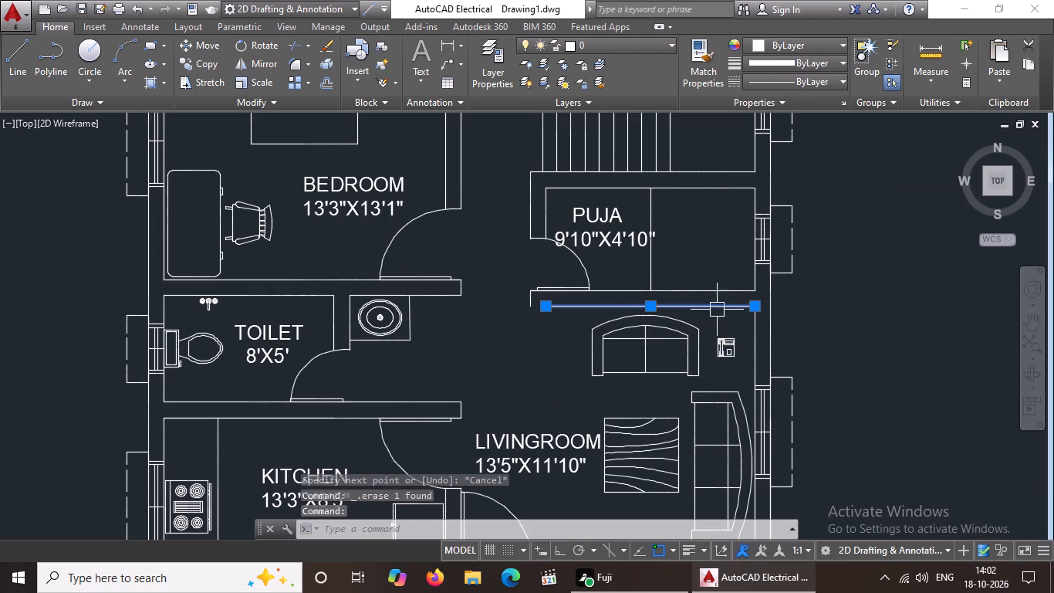
{"action": "key", "text": "Delete"}
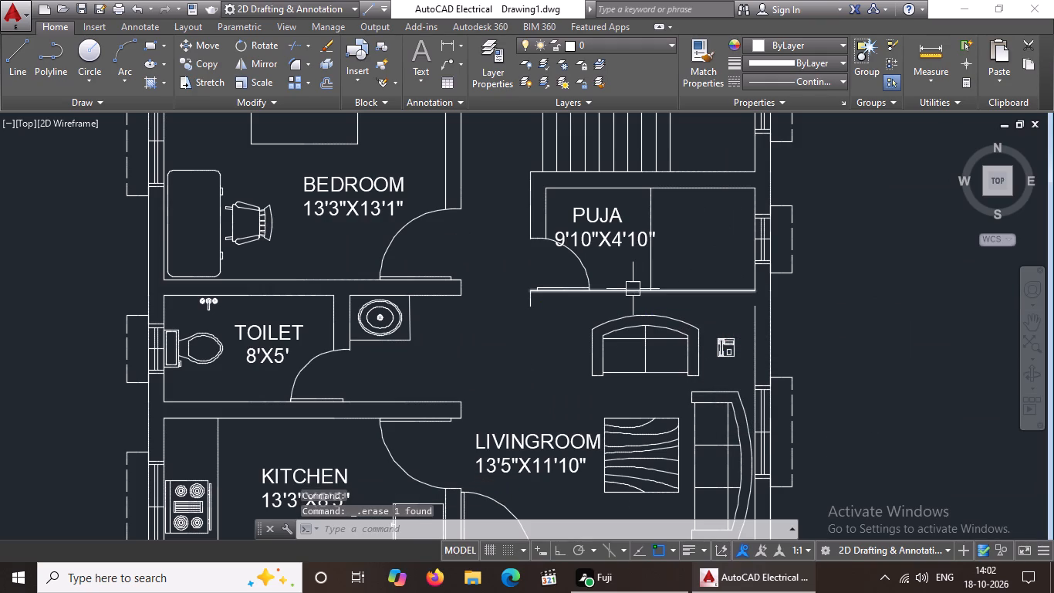
Trim the puja's lower wall line back to the vertical dividing line, removing the portion on the door side.
{"action": "key", "text": "Escape"}
{"action": "type", "text": "TR"}
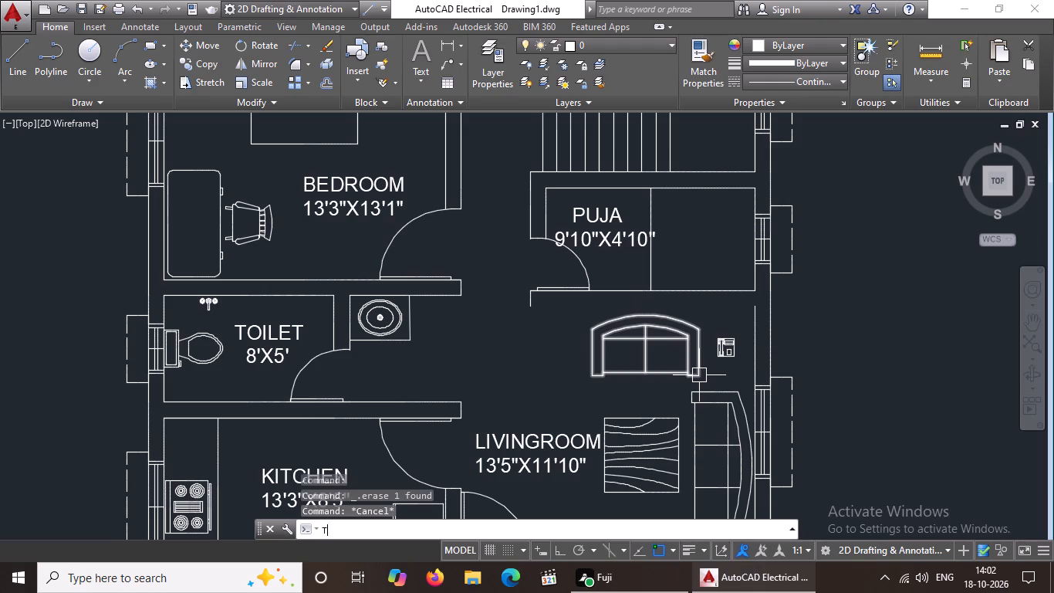
{"action": "key", "text": "space"}
{"action": "key", "text": "space"}
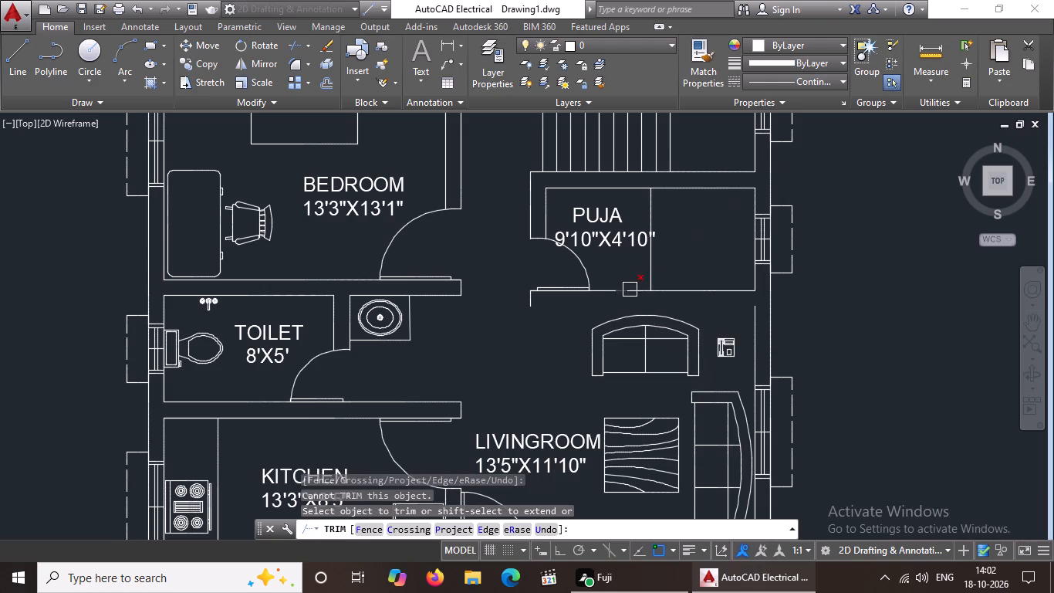
{"action": "scroll", "coordinate": [650, 288], "scroll_direction": "up", "scroll_amount": 3}
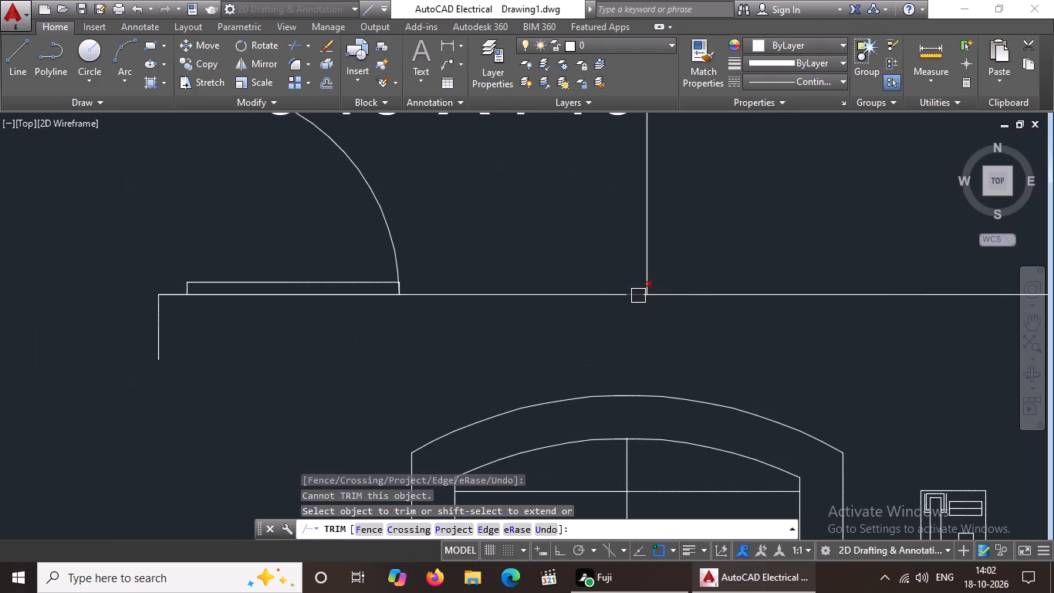
{"action": "scroll", "coordinate": [638, 296], "scroll_direction": "up", "scroll_amount": 3}
{"action": "left_click", "coordinate": [650, 291]}
{"action": "scroll", "coordinate": [650, 286], "scroll_direction": "down", "scroll_amount": 6}
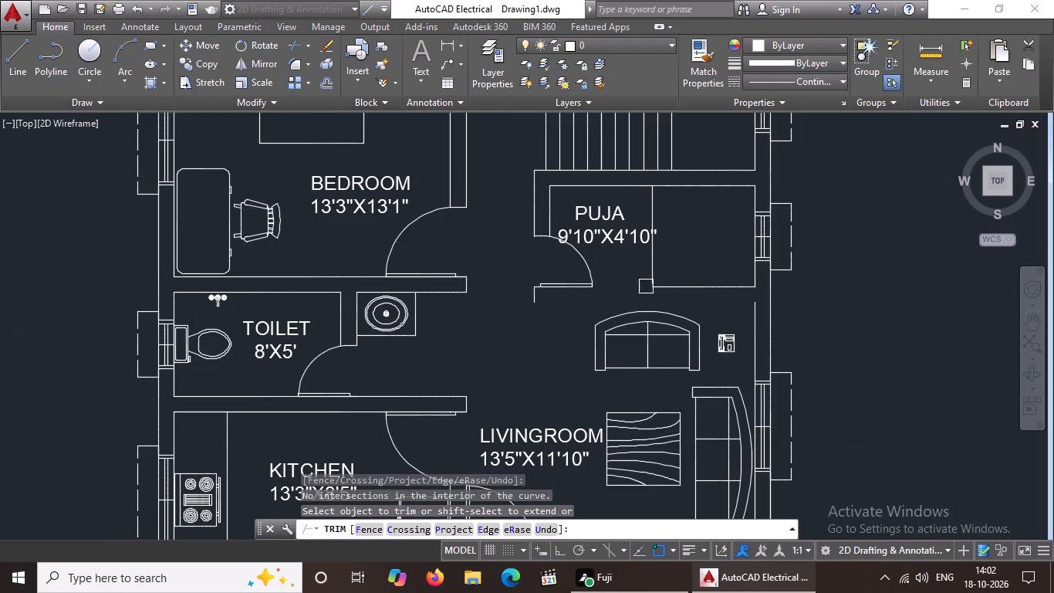
{"action": "key", "text": "Escape"}
Delete the puja door and the short leftover wall-end line beneath it.
{"action": "left_click", "coordinate": [579, 284]}
{"action": "key", "text": "Delete"}
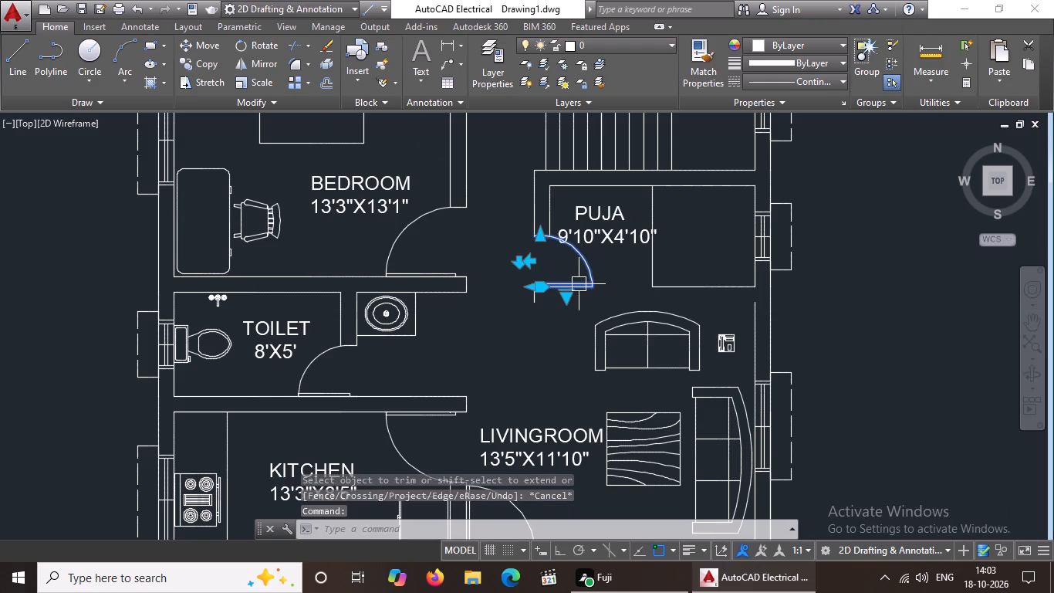
{"action": "left_click", "coordinate": [524, 280]}
{"action": "left_click", "coordinate": [549, 305]}
{"action": "key", "text": "Delete"}
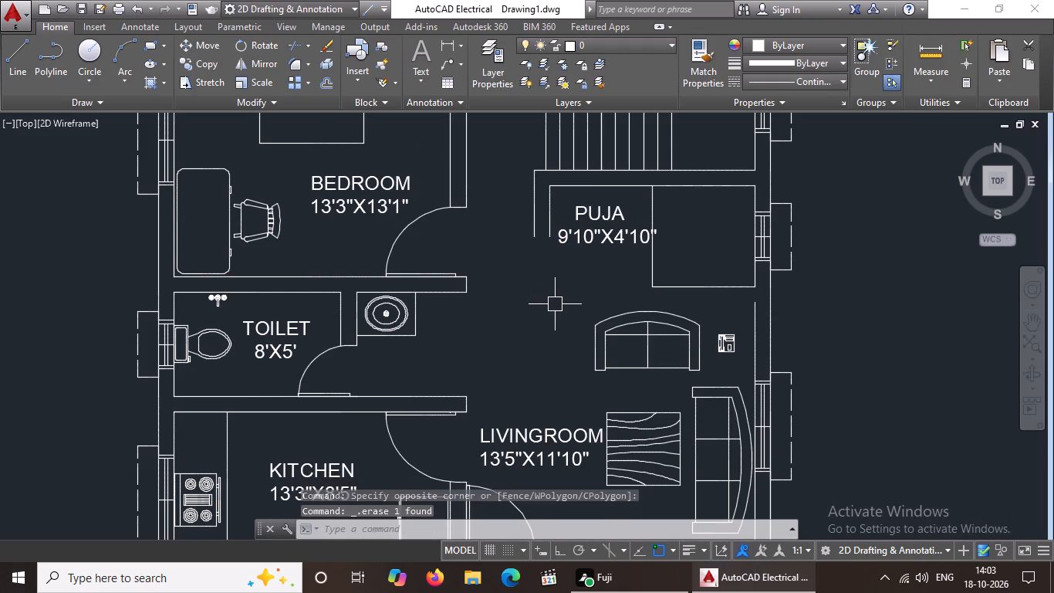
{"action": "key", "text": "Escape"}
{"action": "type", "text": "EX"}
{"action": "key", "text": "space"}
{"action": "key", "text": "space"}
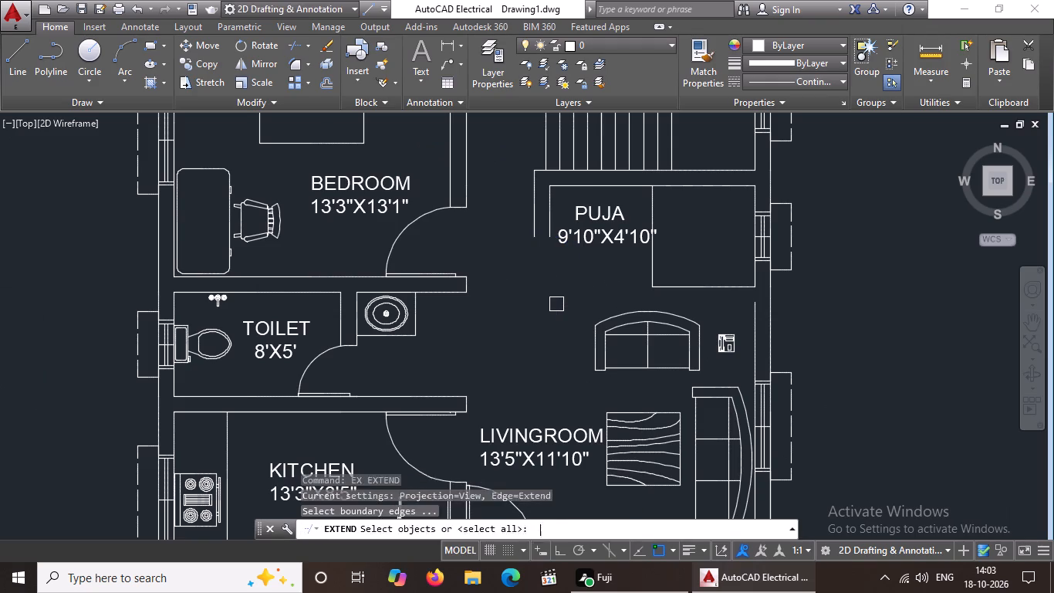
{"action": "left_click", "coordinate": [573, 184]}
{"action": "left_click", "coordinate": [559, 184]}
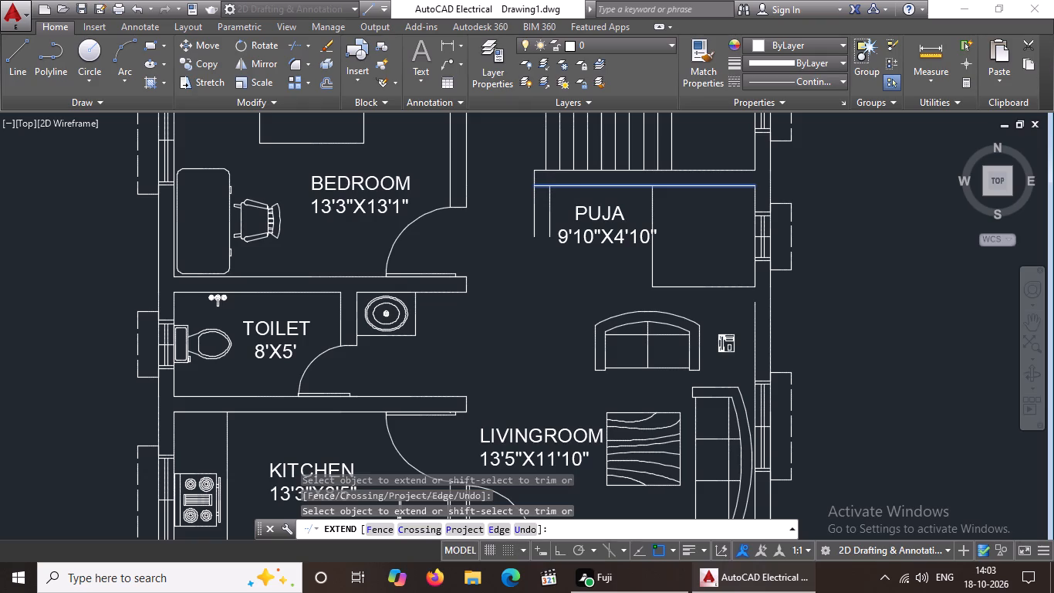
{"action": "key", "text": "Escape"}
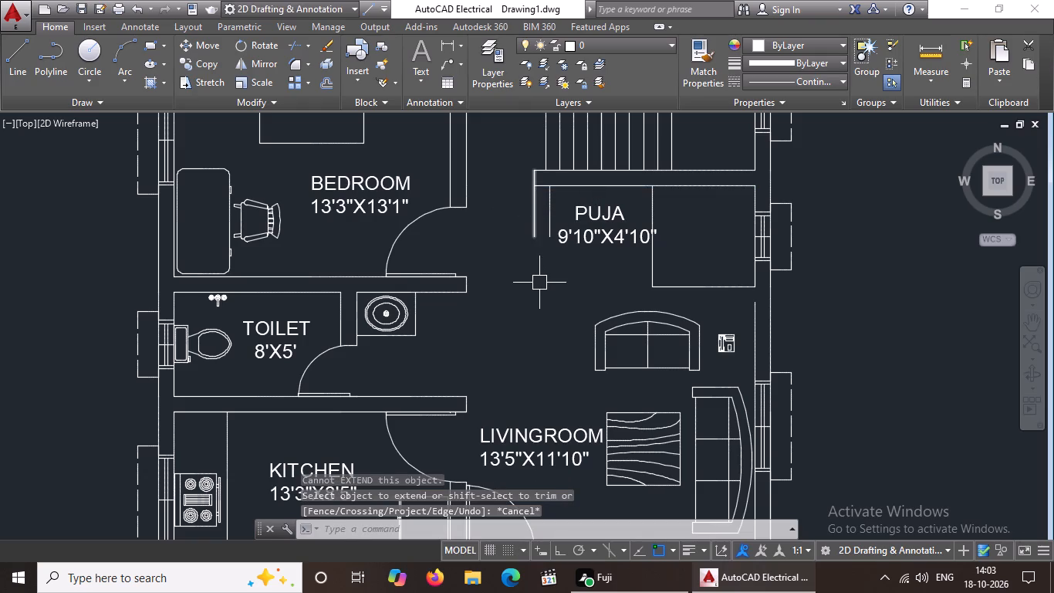
Remove the puja's left wall by trimming its two vertical lines below the stair wall and deleting the leftover segments.
{"action": "key", "text": "Escape"}
{"action": "key", "text": "t"}
{"action": "type", "text": "R"}
{"action": "key", "text": "space"}
{"action": "key", "text": "space"}
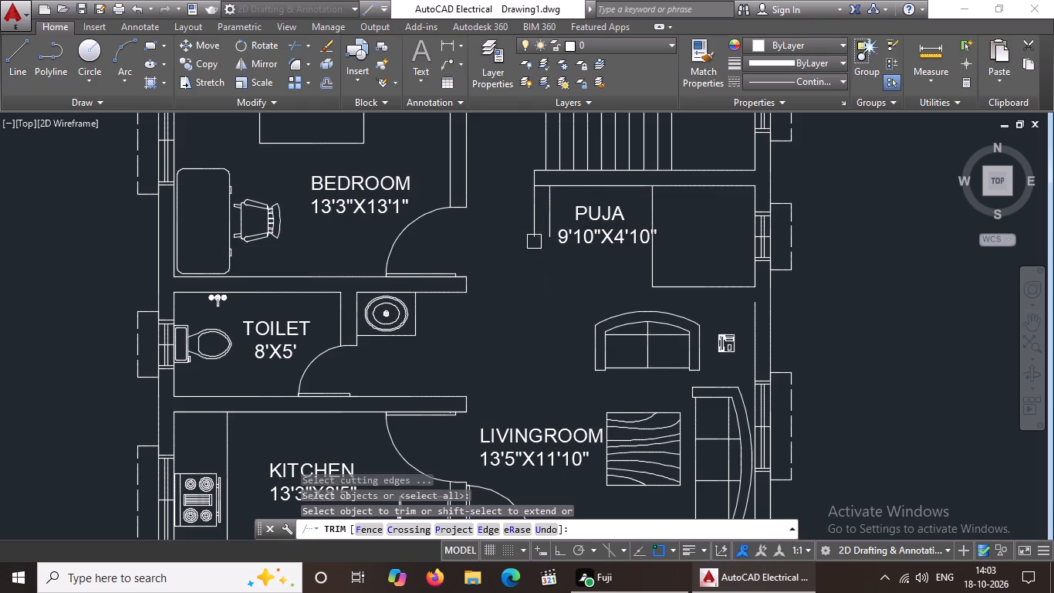
{"action": "scroll", "coordinate": [536, 190], "scroll_direction": "up", "scroll_amount": 1}
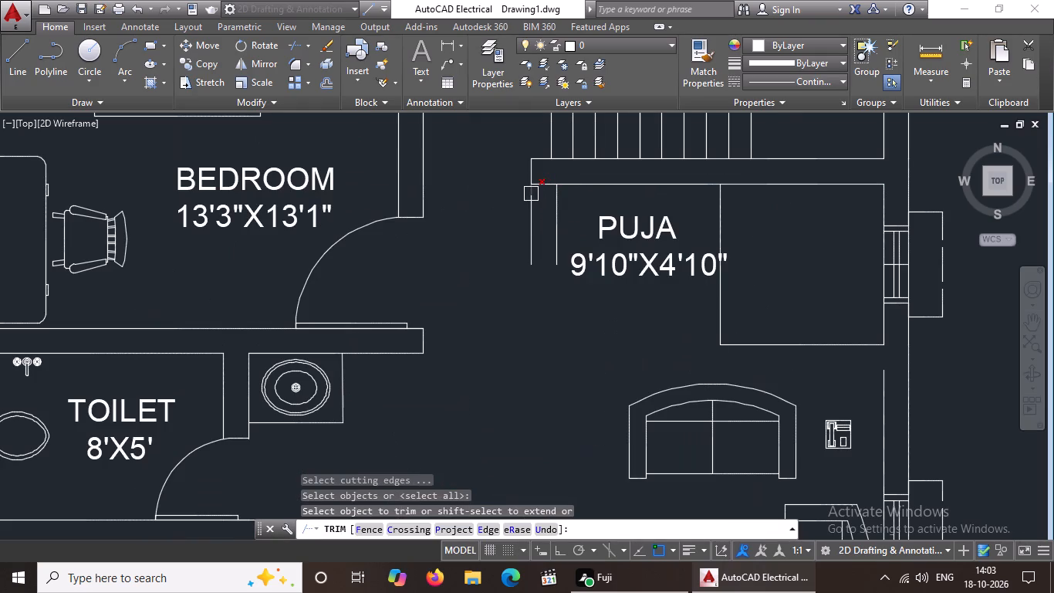
{"action": "left_click", "coordinate": [531, 194]}
{"action": "scroll", "coordinate": [556, 191], "scroll_direction": "up", "scroll_amount": 3}
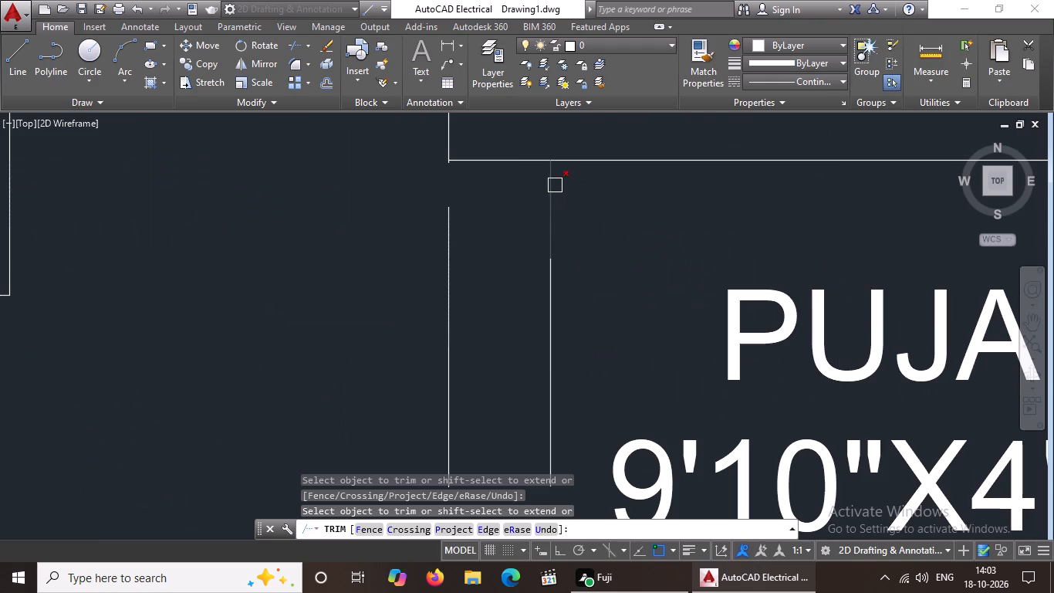
{"action": "left_click", "coordinate": [555, 185]}
{"action": "scroll", "coordinate": [564, 229], "scroll_direction": "down", "scroll_amount": 2}
{"action": "key", "text": "Escape"}
{"action": "left_click", "coordinate": [518, 238]}
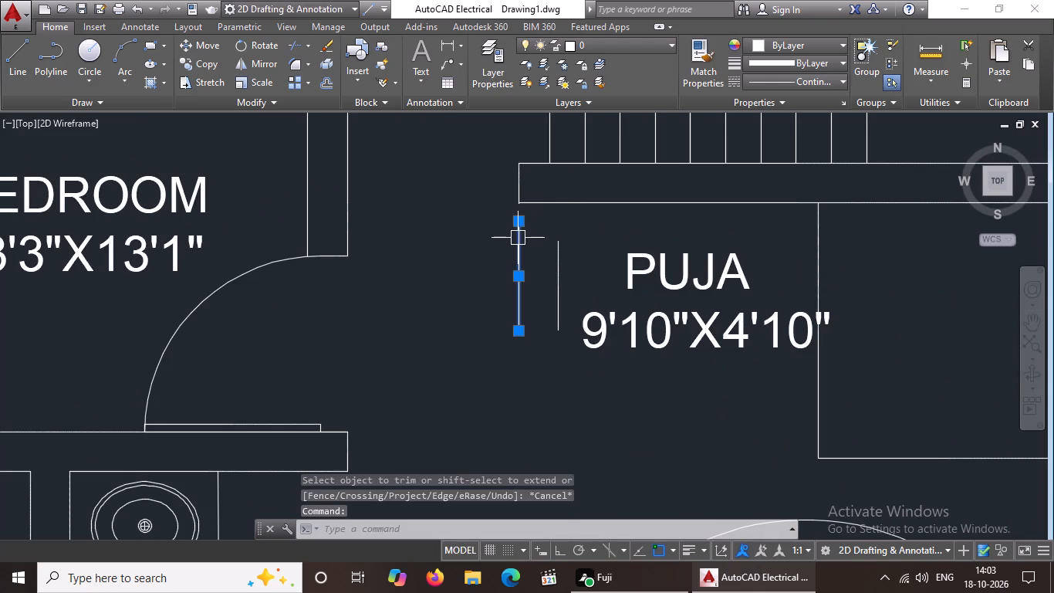
{"action": "key", "text": "Delete"}
{"action": "left_click", "coordinate": [552, 266]}
{"action": "key", "text": "Delete"}
Move the PUJA 9'10"X4'10" label slightly left, clear of the vertical dividing line.
{"action": "scroll", "coordinate": [591, 258], "scroll_direction": "down", "scroll_amount": 3}
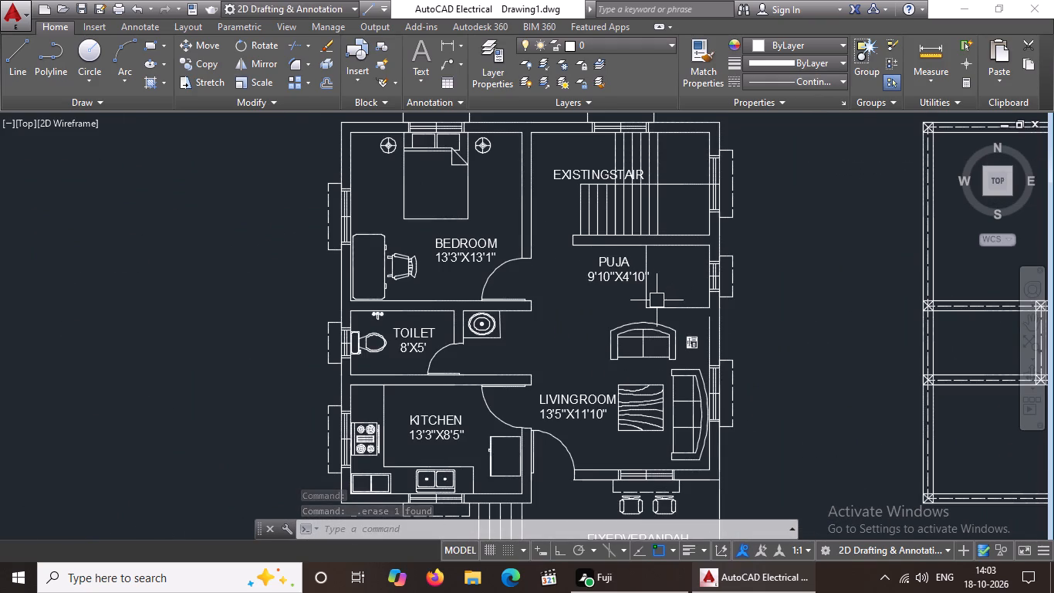
{"action": "left_click", "coordinate": [619, 275]}
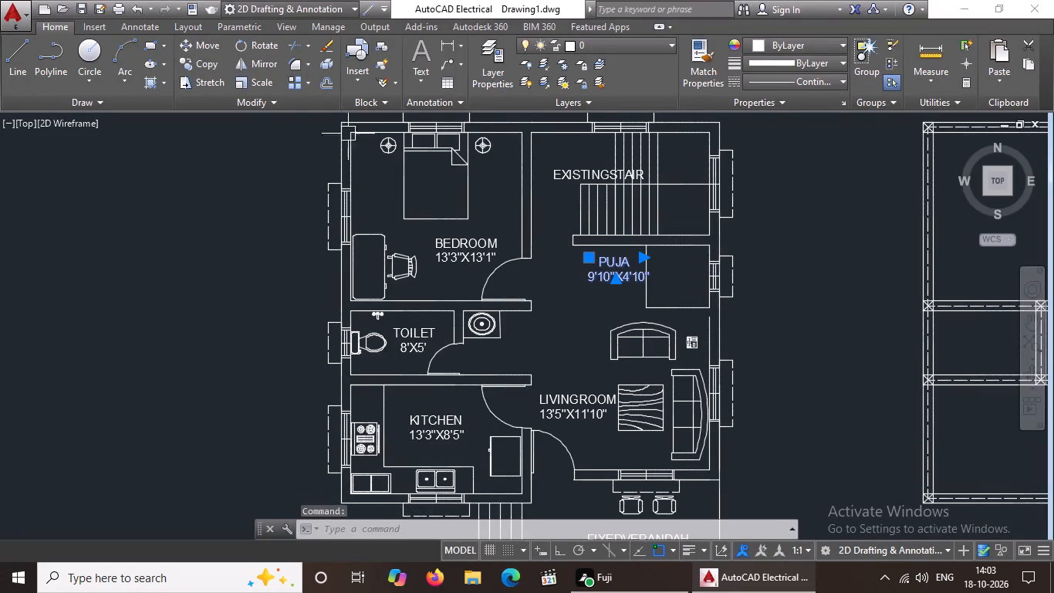
{"action": "left_click", "coordinate": [208, 45]}
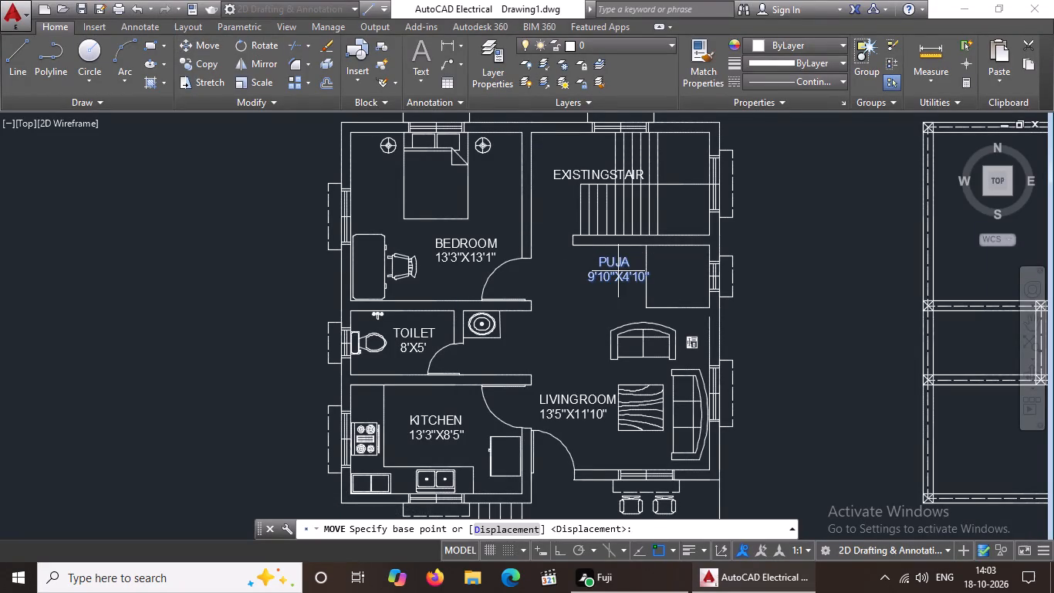
{"action": "left_click", "coordinate": [618, 271]}
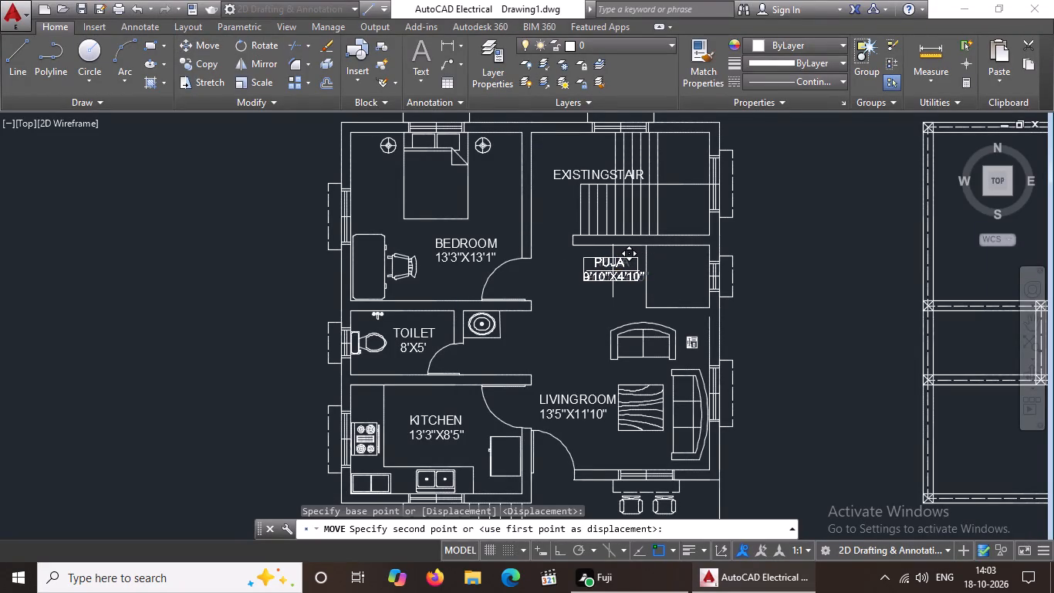
{"action": "left_click", "coordinate": [613, 270]}
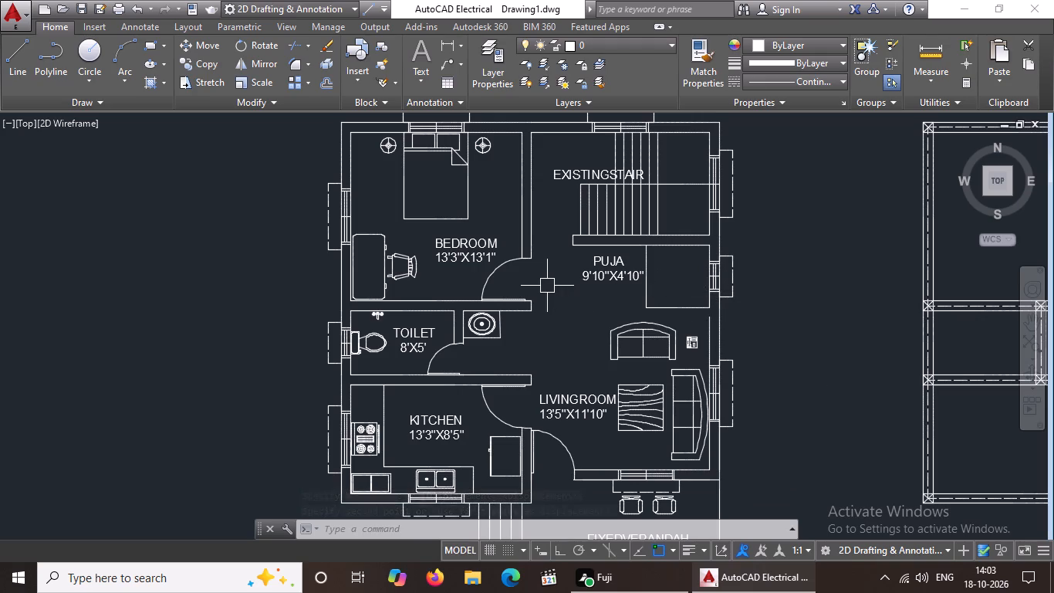
With Ortho on, draw a line from the middle of the bedroom's left window into the room, turning up past the top wall's inner face.
{"action": "left_click", "coordinate": [15, 56]}
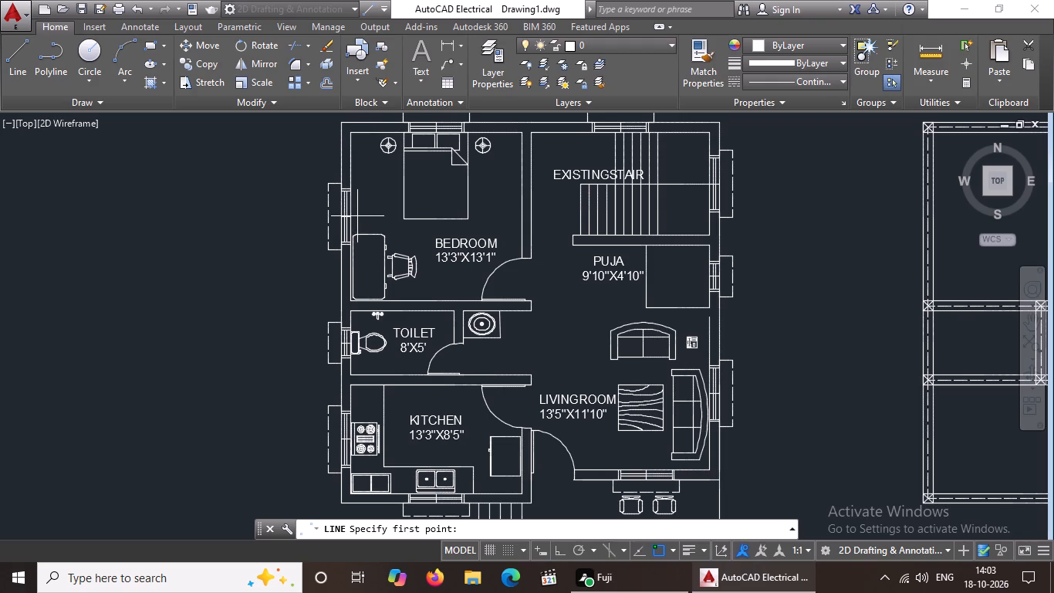
{"action": "scroll", "coordinate": [353, 218], "scroll_direction": "up", "scroll_amount": 2}
{"action": "left_click_drag", "start_coordinate": [340, 212], "coordinate": [350, 209]}
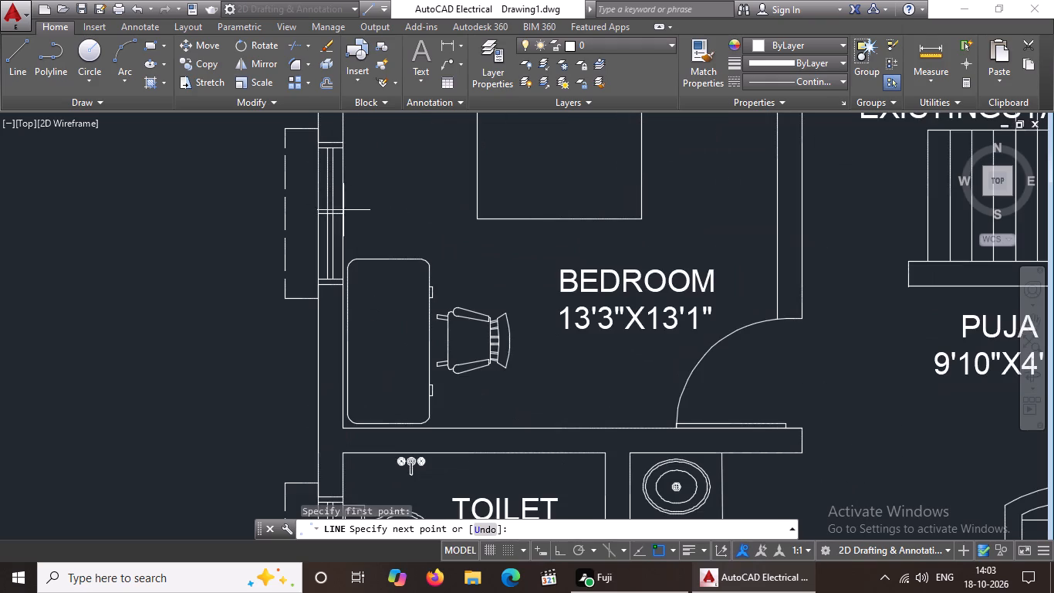
{"action": "left_click_drag", "start_coordinate": [350, 209], "coordinate": [353, 209]}
{"action": "scroll", "coordinate": [387, 210], "scroll_direction": "down", "scroll_amount": 2}
{"action": "left_click", "coordinate": [566, 547]}
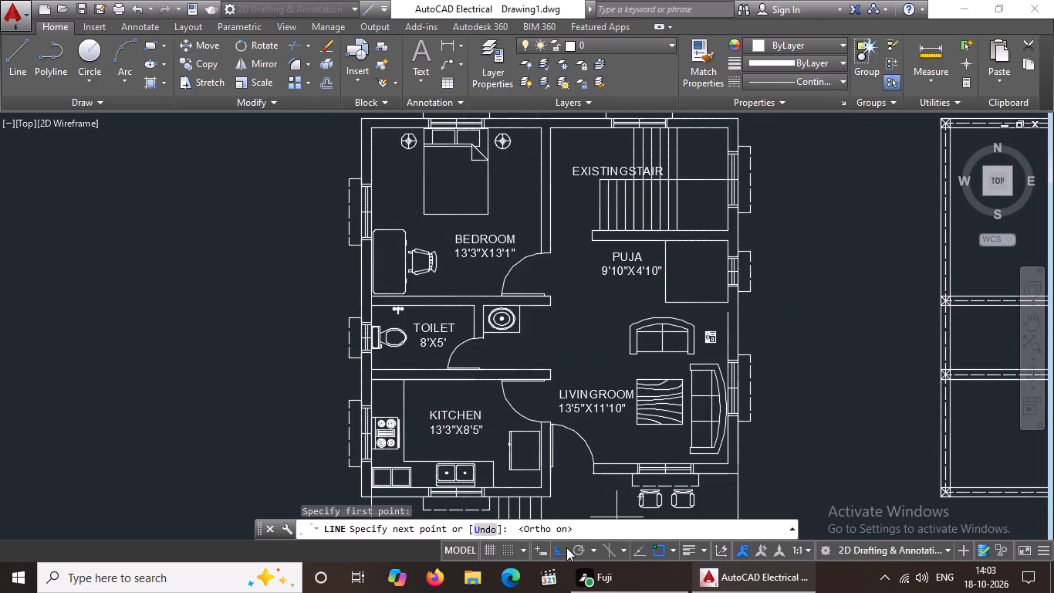
{"action": "left_click", "coordinate": [395, 213]}
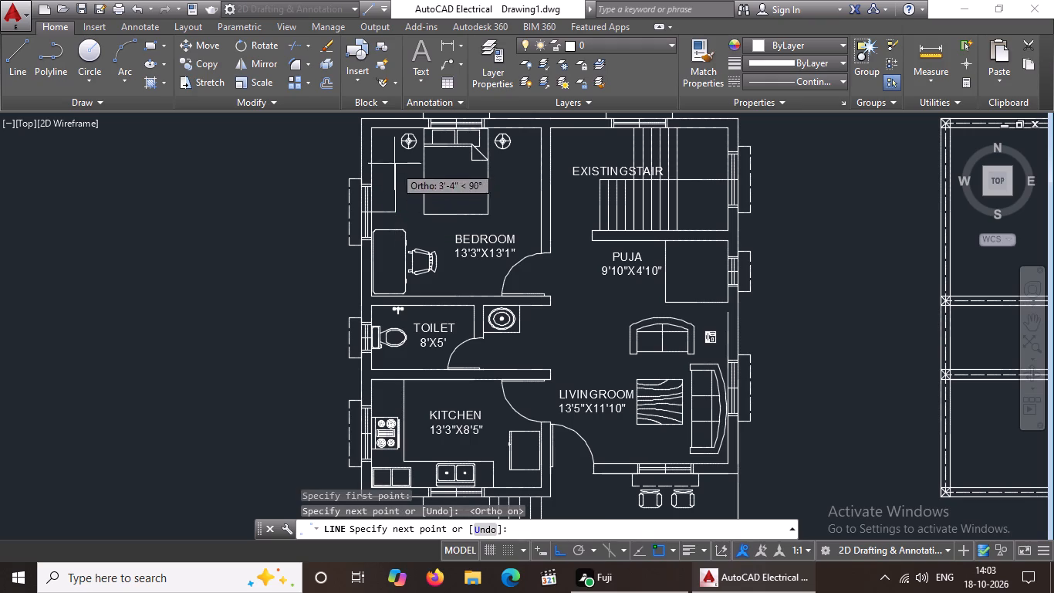
{"action": "scroll", "coordinate": [394, 122], "scroll_direction": "up", "scroll_amount": 2}
{"action": "middle_click_drag", "start_coordinate": [394, 151], "coordinate": [373, 249]}
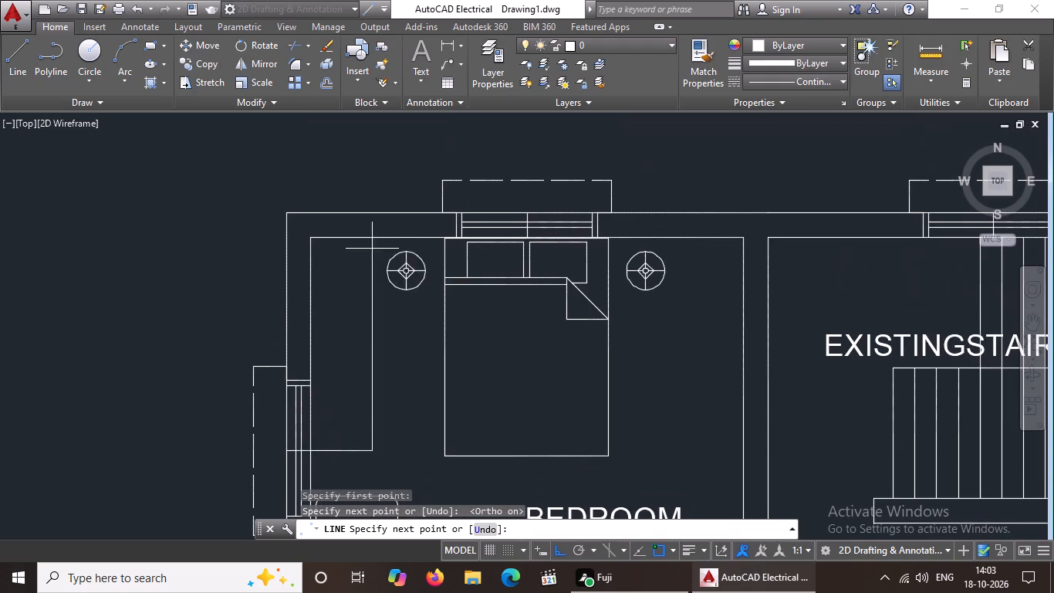
{"action": "left_click", "coordinate": [373, 229]}
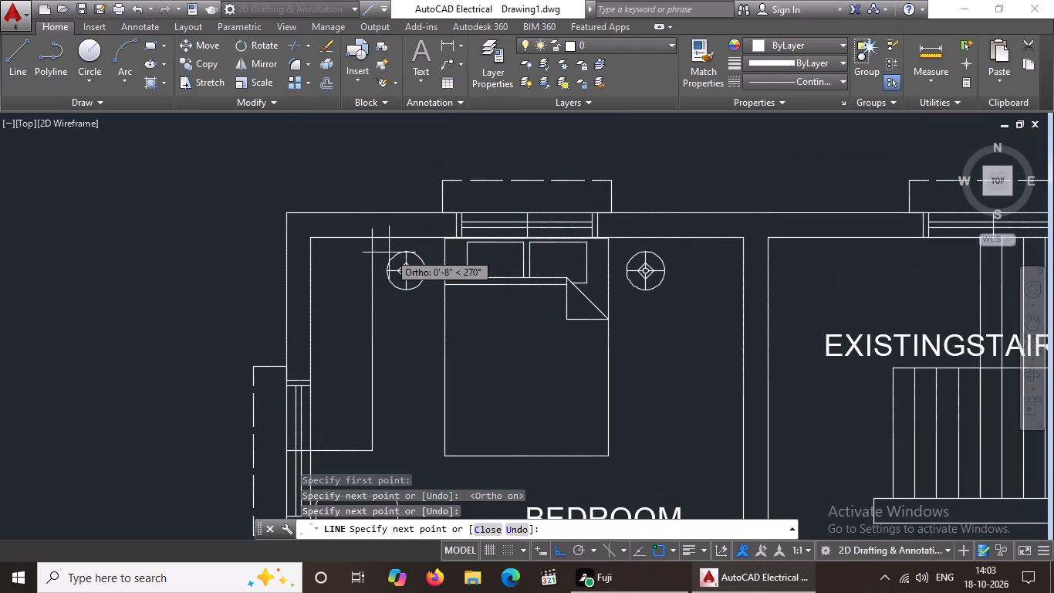
{"action": "key", "text": "Escape"}
Trim the end of the new vertical bedroom line that overshoots the top wall's inner face.
{"action": "type", "text": "TR"}
{"action": "key", "text": "space"}
{"action": "key", "text": "space"}
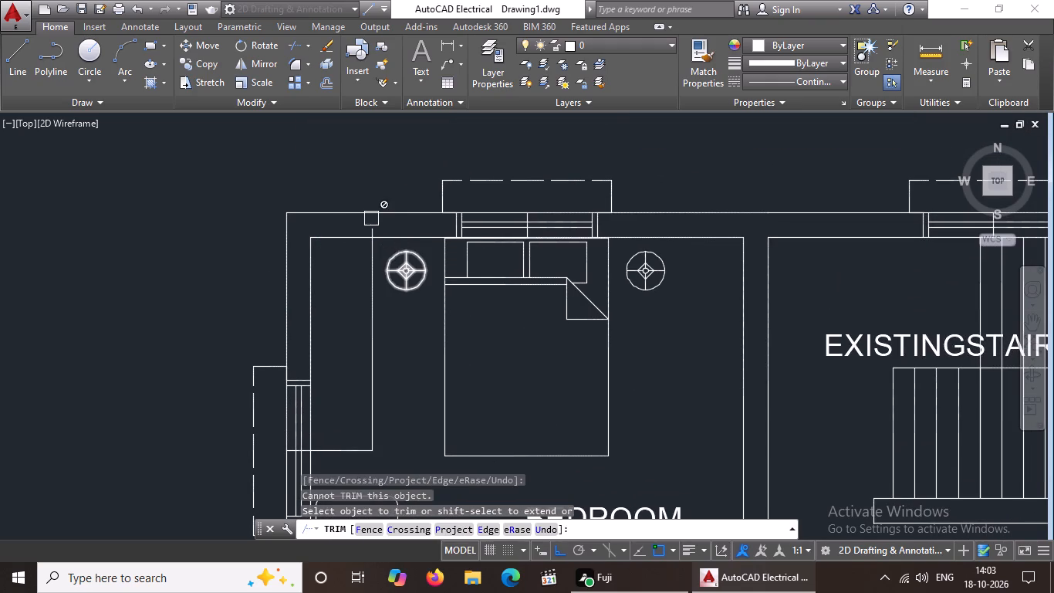
{"action": "scroll", "coordinate": [365, 232], "scroll_direction": "up", "scroll_amount": 2}
{"action": "left_click", "coordinate": [378, 231]}
{"action": "scroll", "coordinate": [404, 229], "scroll_direction": "down", "scroll_amount": 2}
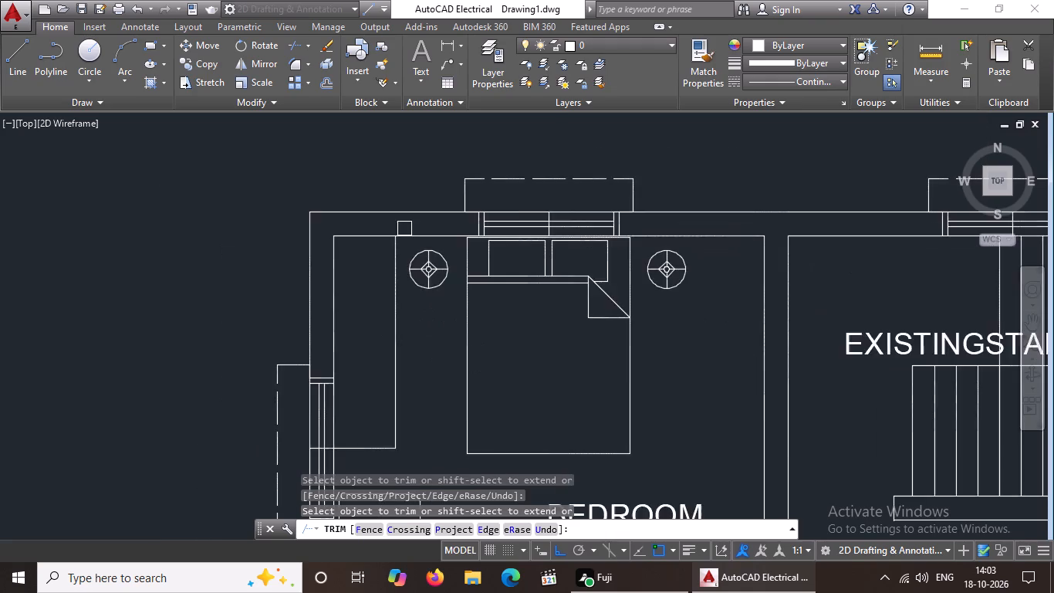
{"action": "scroll", "coordinate": [413, 231], "scroll_direction": "down", "scroll_amount": 1}
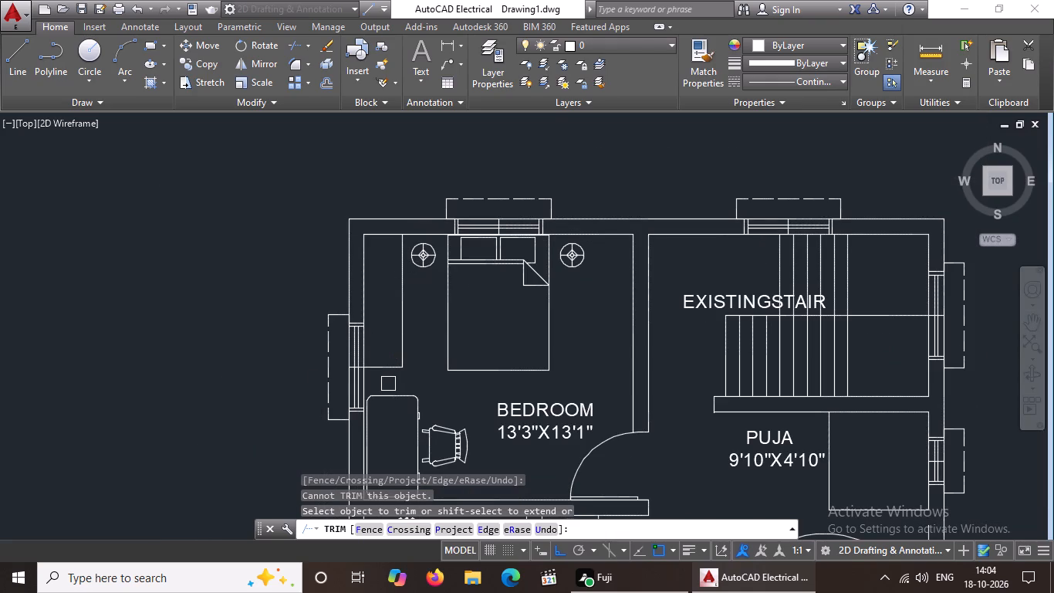
{"action": "scroll", "coordinate": [464, 373], "scroll_direction": "down", "scroll_amount": 1}
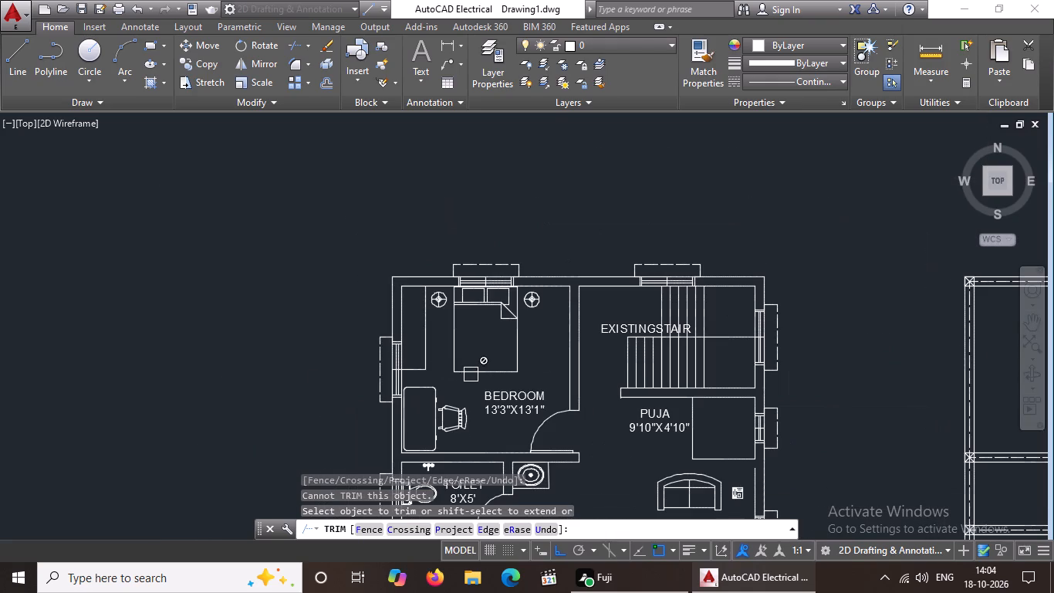